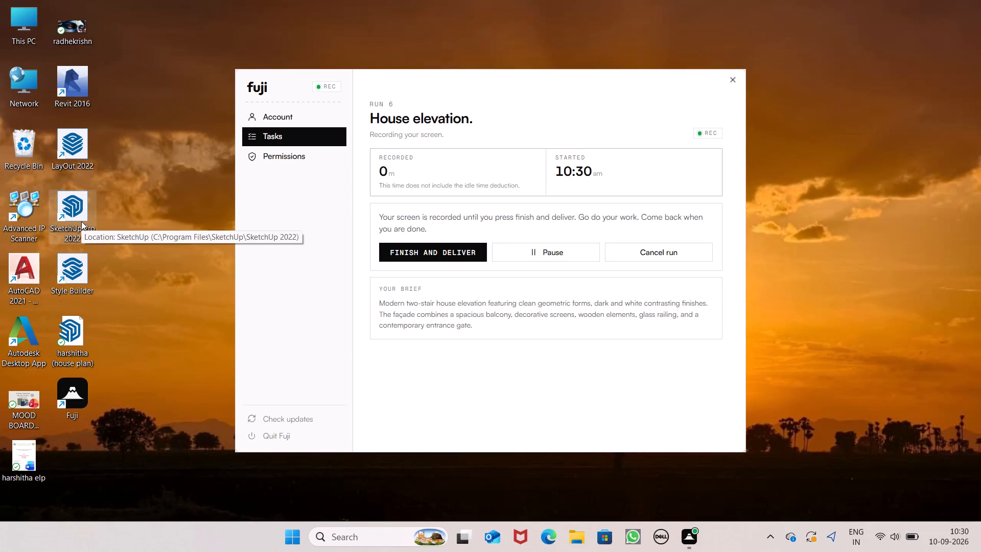
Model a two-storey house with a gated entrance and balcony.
Launch SketchUp Pro 2022 from the desktop.
double_click(81, 221)
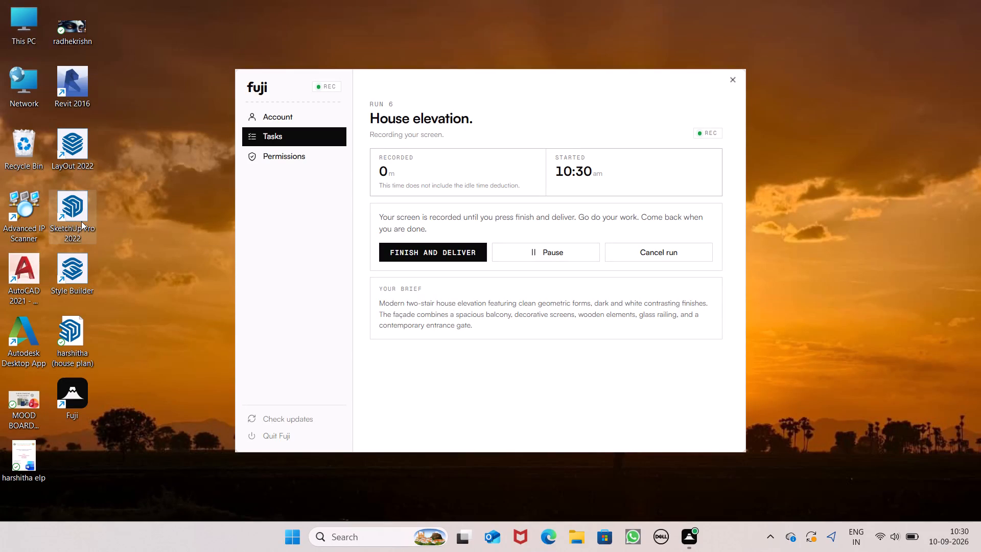
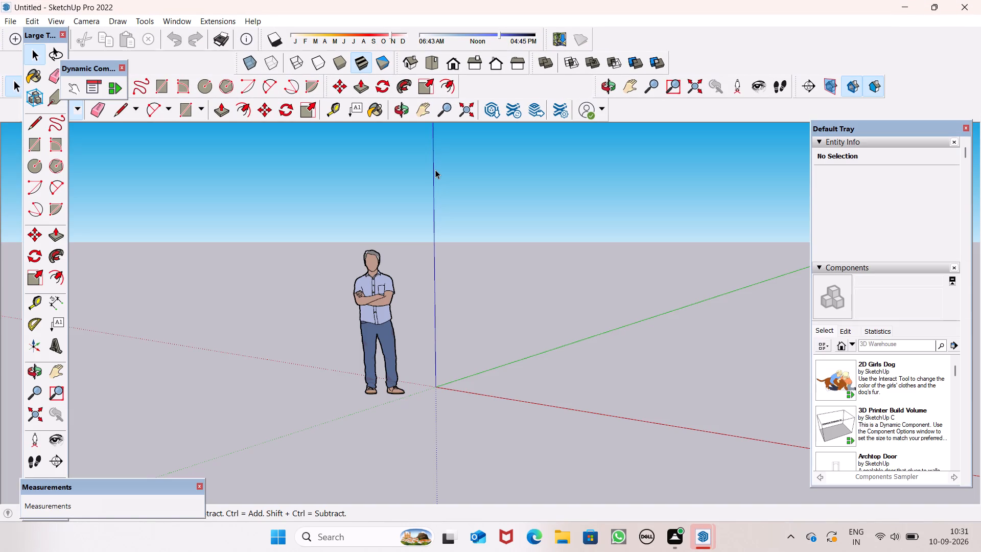
Switch to the top view and frame an empty area of the ground plane beside the origin.
scroll(453, 368, "down", 3)
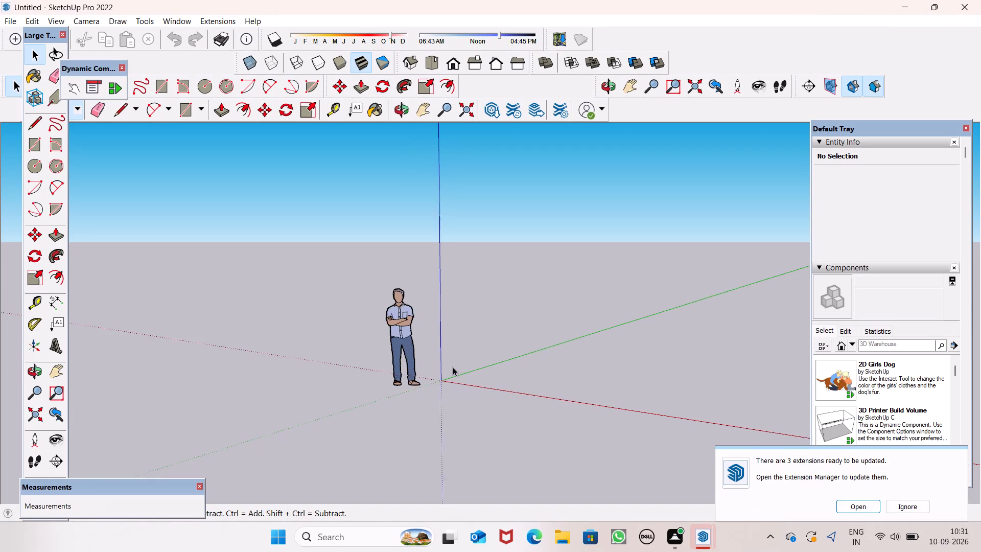
scroll(453, 367, "down", 10)
scroll(407, 310, "down", 16)
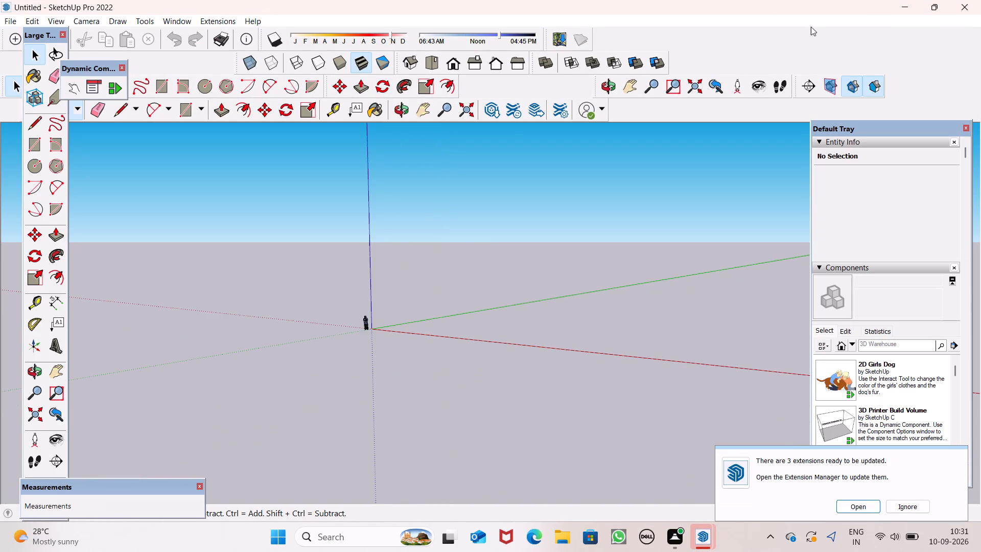
left_click(437, 62)
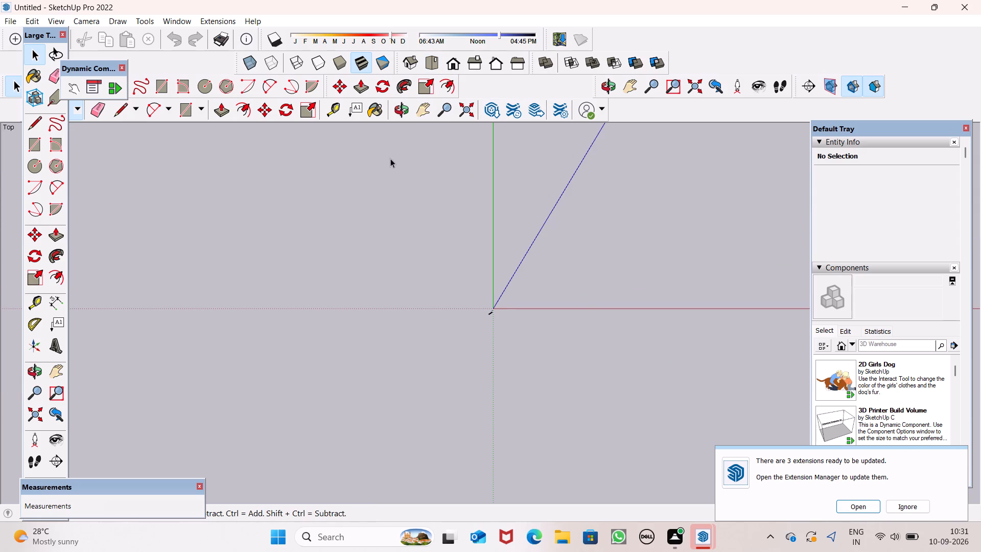
scroll(695, 251, "up", 3)
scroll(725, 190, "up", 10)
scroll(744, 174, "down", 3)
scroll(744, 174, "up", 2)
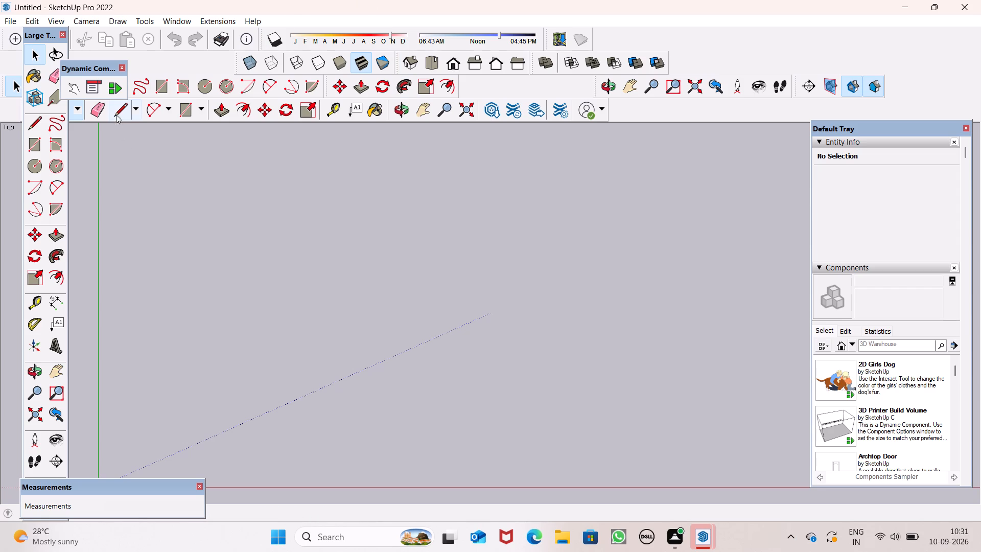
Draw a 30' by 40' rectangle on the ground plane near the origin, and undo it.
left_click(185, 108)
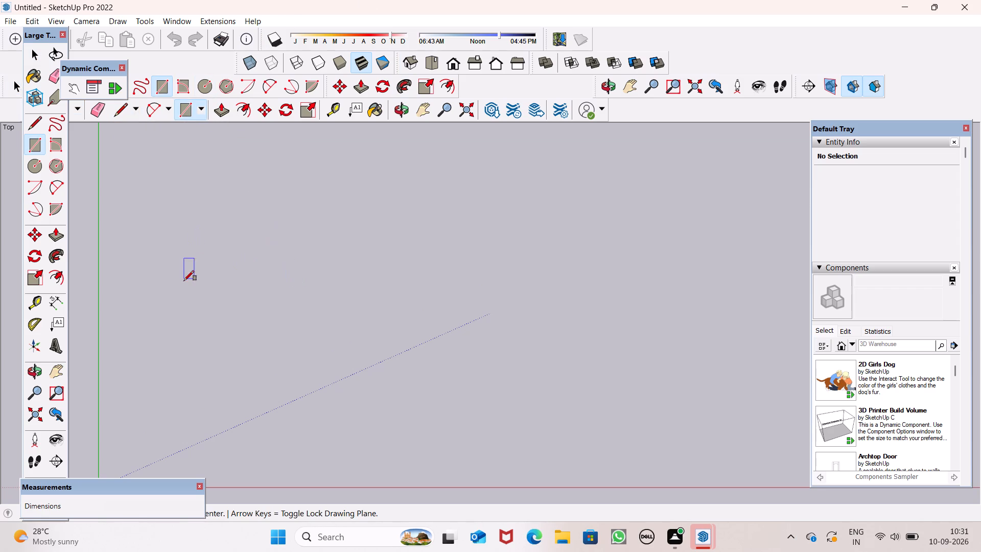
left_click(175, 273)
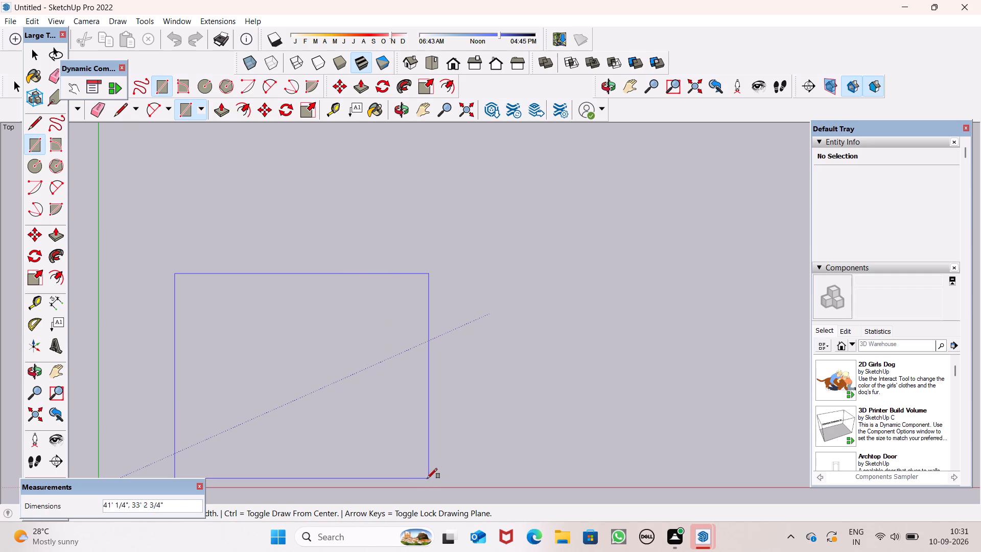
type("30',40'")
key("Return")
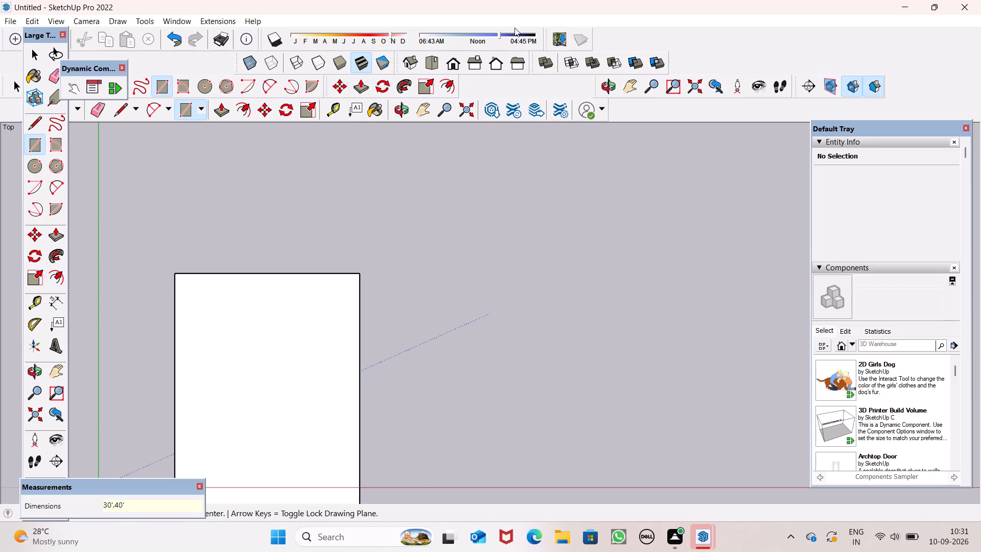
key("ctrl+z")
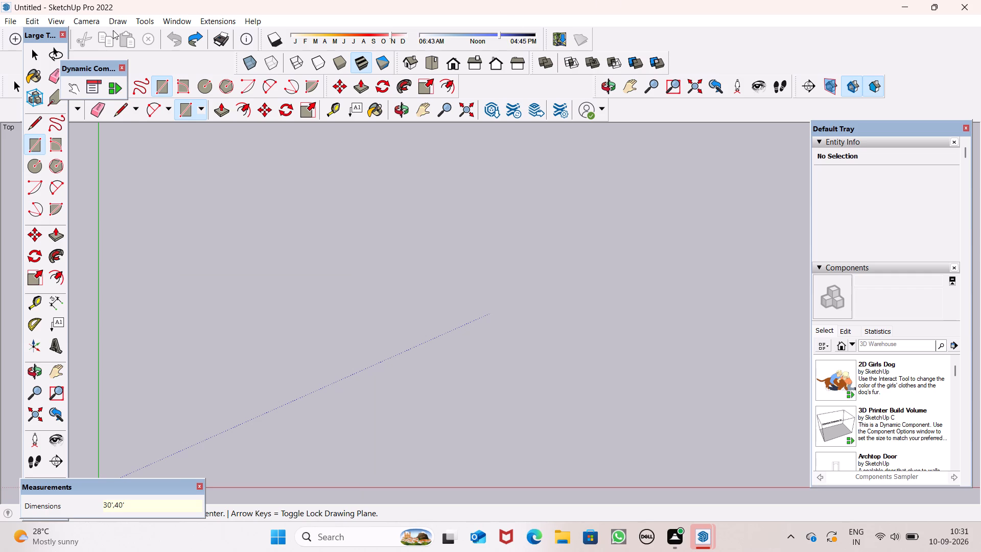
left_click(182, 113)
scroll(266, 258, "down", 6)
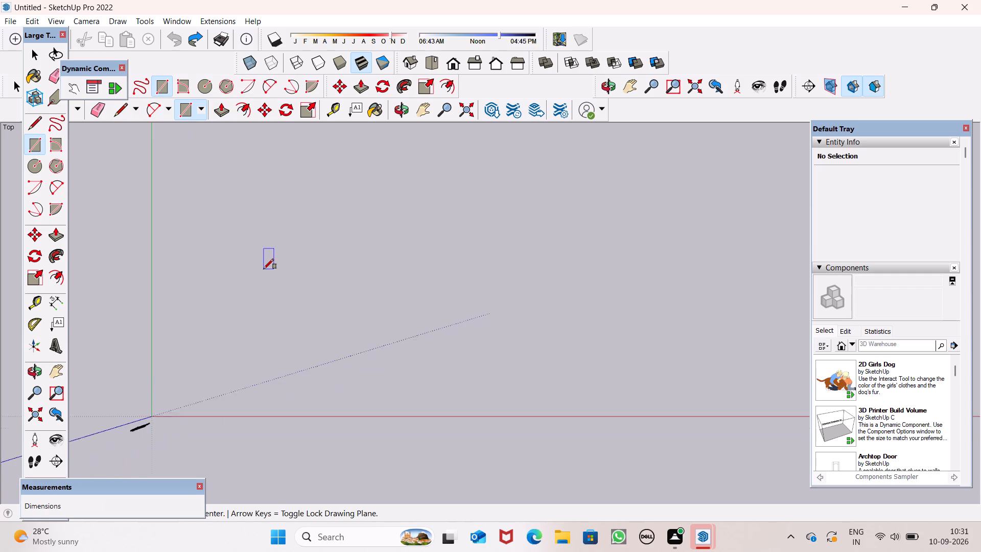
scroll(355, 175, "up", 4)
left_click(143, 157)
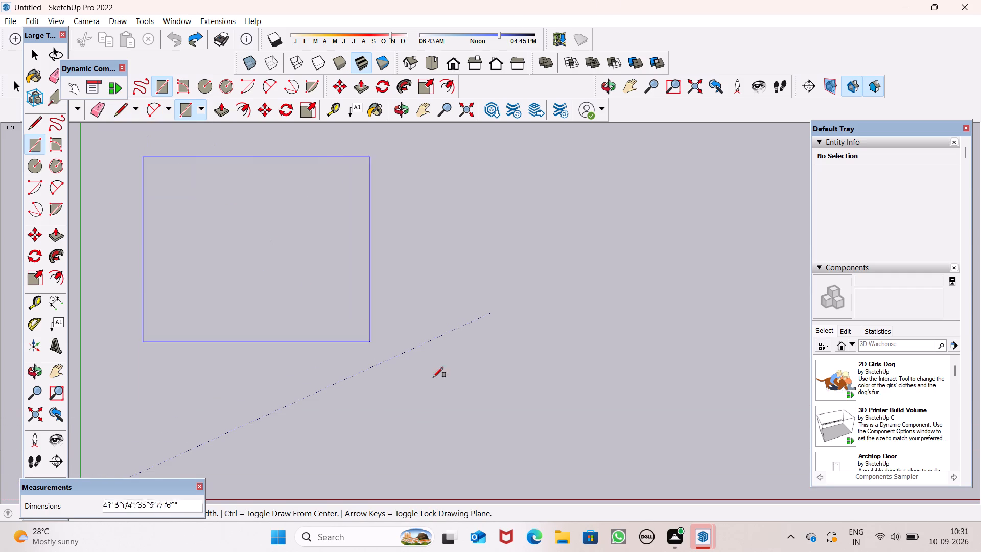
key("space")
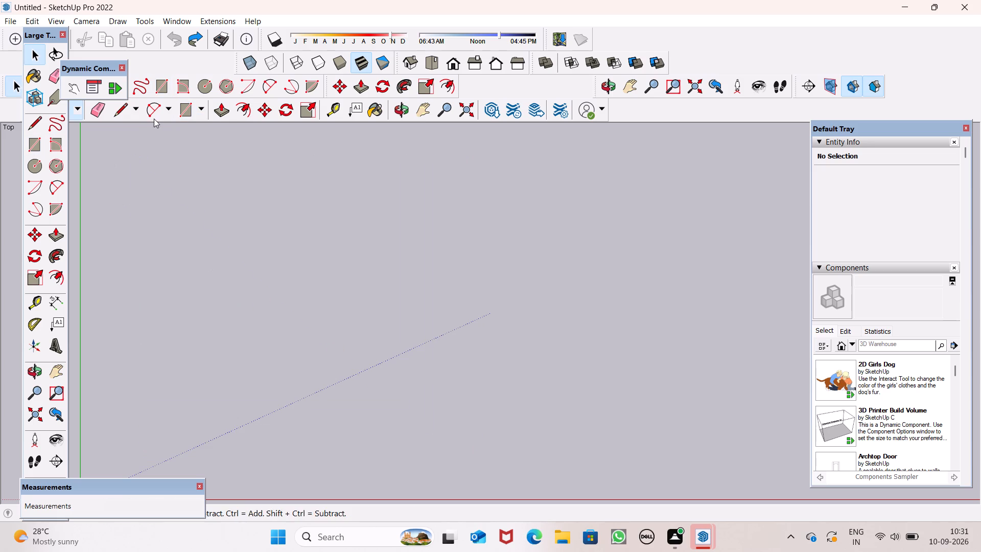
Draw a 30' by 40' rectangle on the ground plane near the origin as the house footprint.
left_click(190, 104)
scroll(174, 183, "down", 9)
left_click(157, 155)
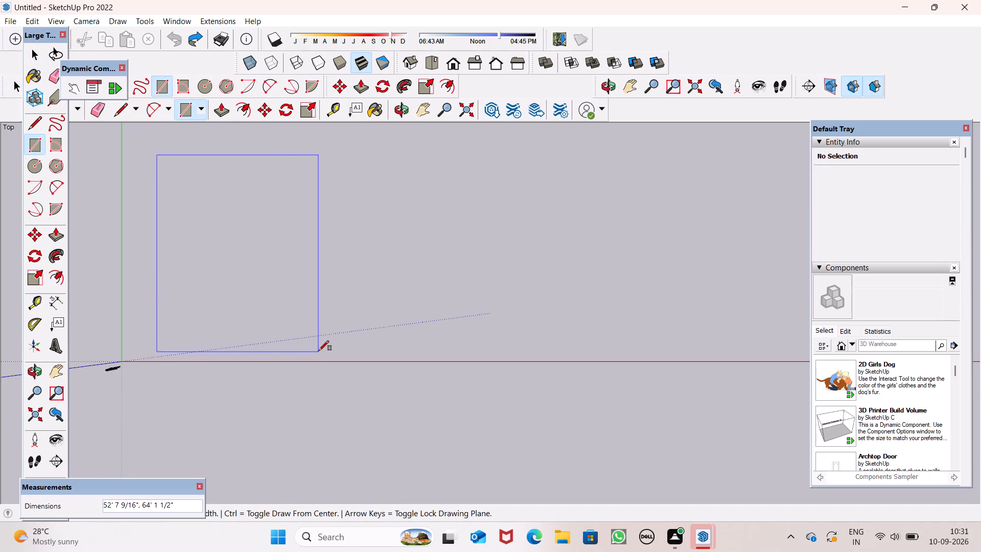
type("30',40'")
key("Return")
key("space")
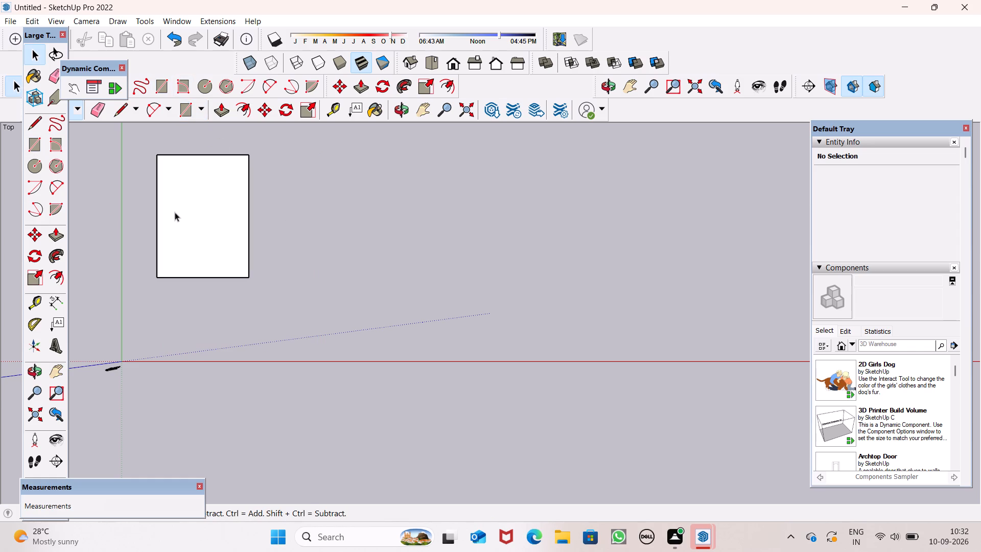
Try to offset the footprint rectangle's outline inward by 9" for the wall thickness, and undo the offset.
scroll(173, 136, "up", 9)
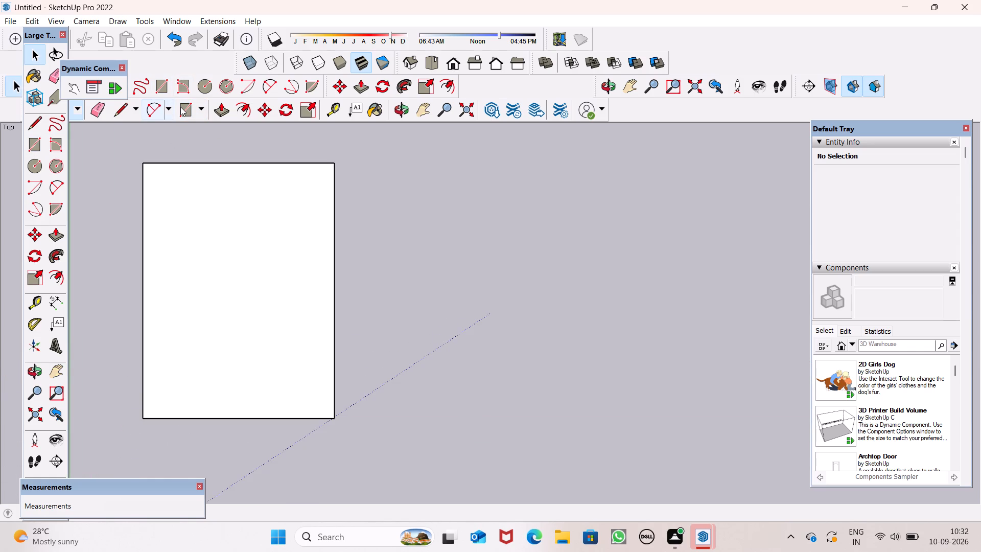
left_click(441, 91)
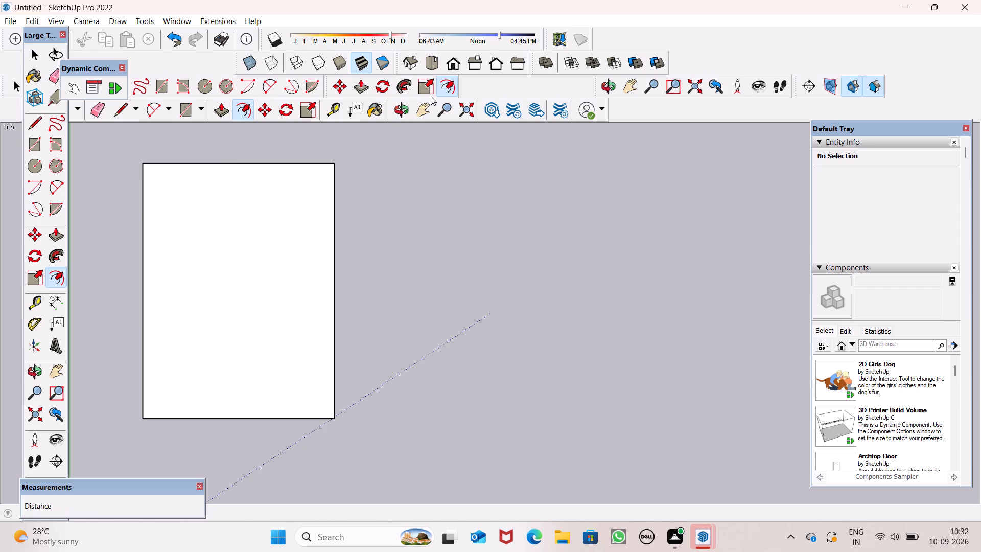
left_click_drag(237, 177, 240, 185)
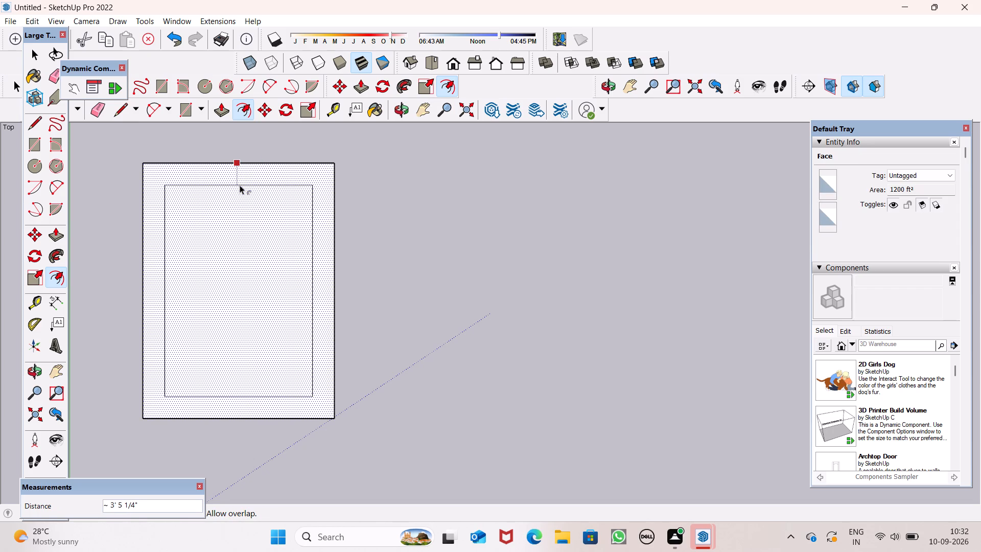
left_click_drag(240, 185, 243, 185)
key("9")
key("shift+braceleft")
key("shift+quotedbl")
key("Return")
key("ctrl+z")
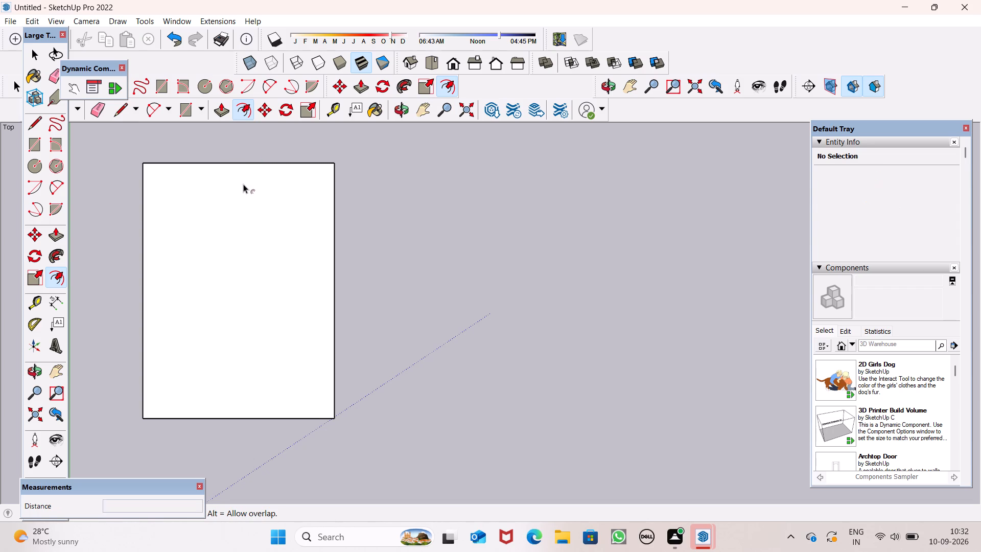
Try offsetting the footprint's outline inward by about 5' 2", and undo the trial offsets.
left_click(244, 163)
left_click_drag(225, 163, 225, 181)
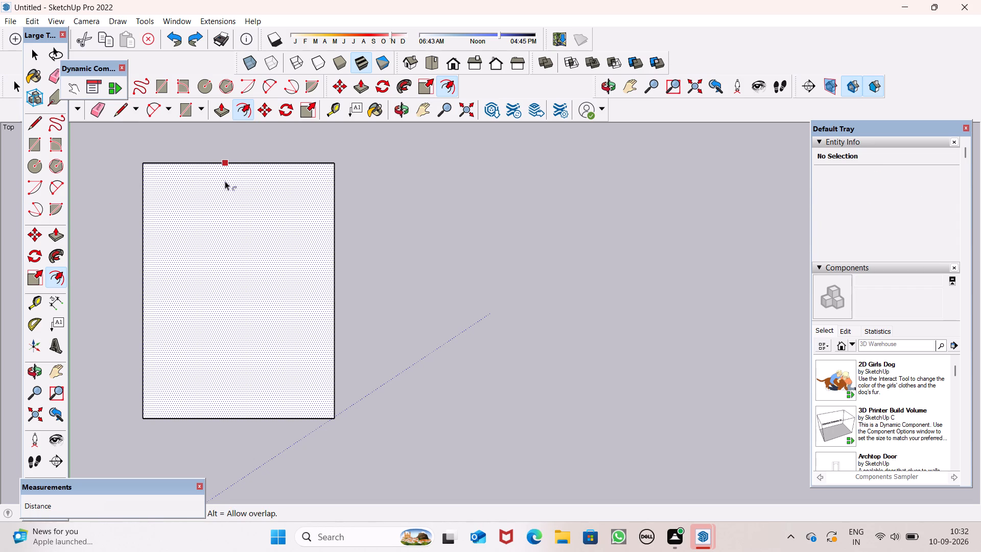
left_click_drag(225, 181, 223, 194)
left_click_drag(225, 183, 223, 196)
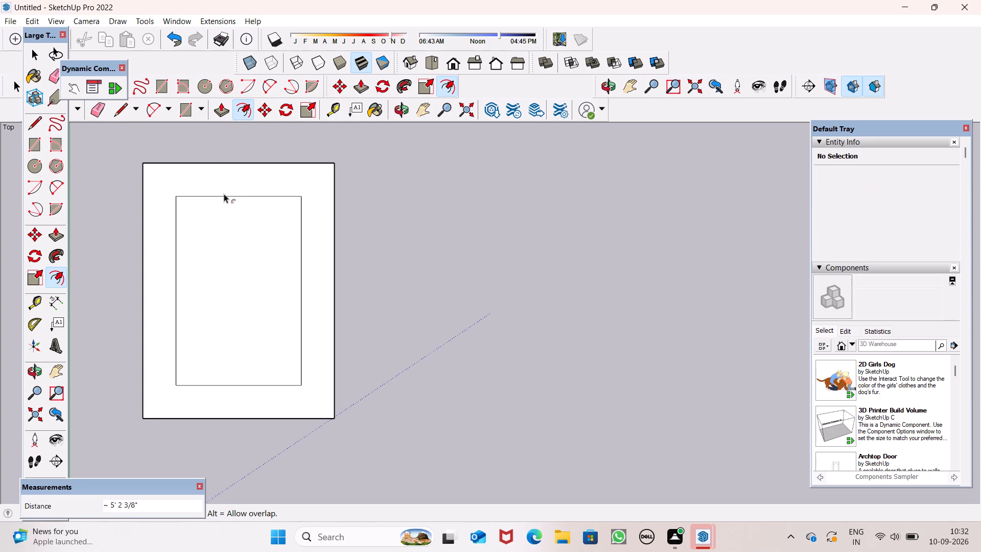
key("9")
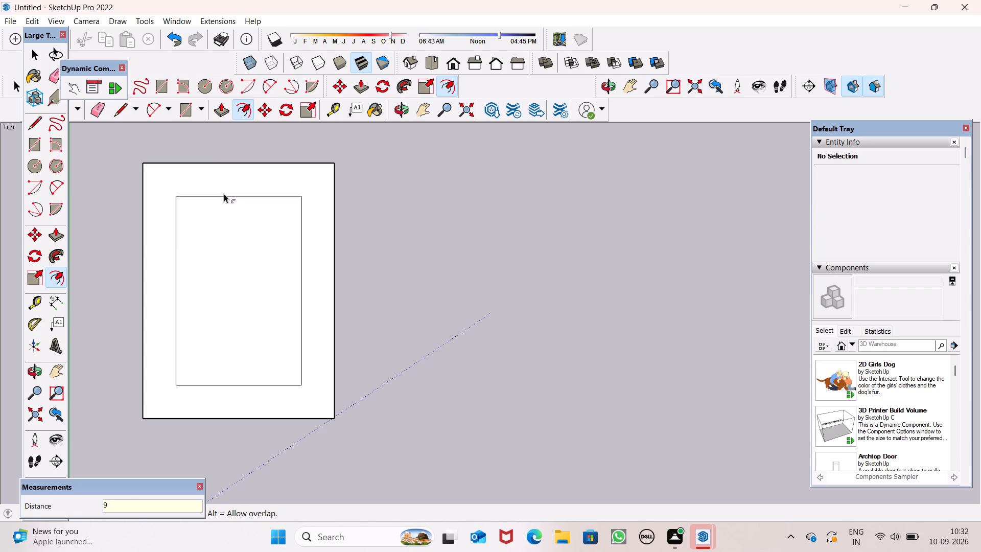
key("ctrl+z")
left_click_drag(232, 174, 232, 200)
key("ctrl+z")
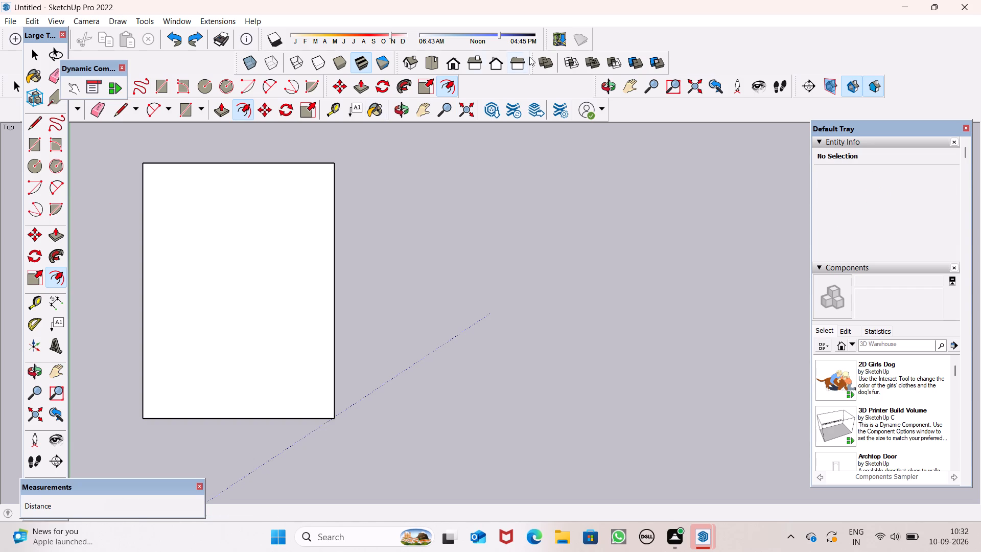
Offset the footprint rectangle's outline inward by 9" to mark the wall thickness.
left_click(449, 93)
left_click_drag(223, 166, 229, 192)
key("9")
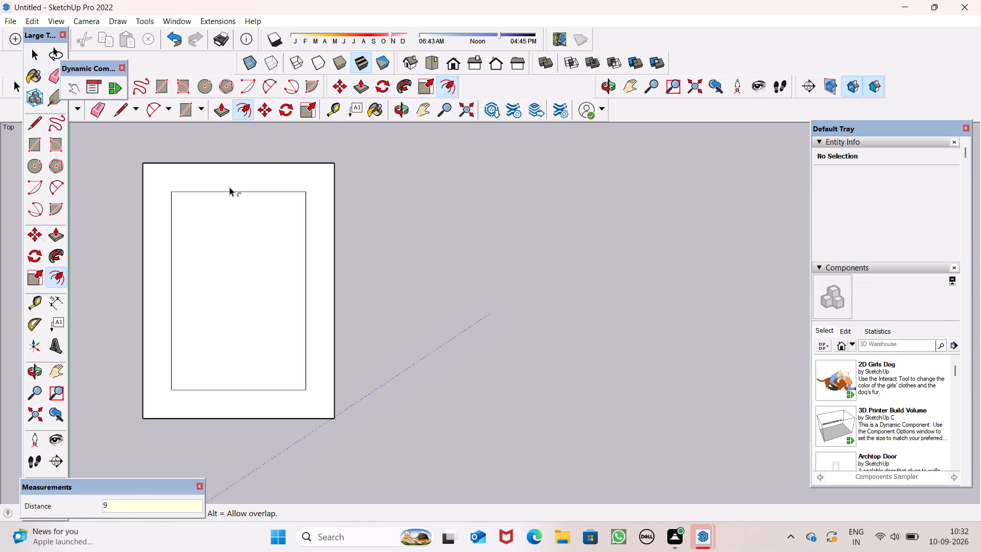
key("shift+quotedbl")
key("Return")
key("space")
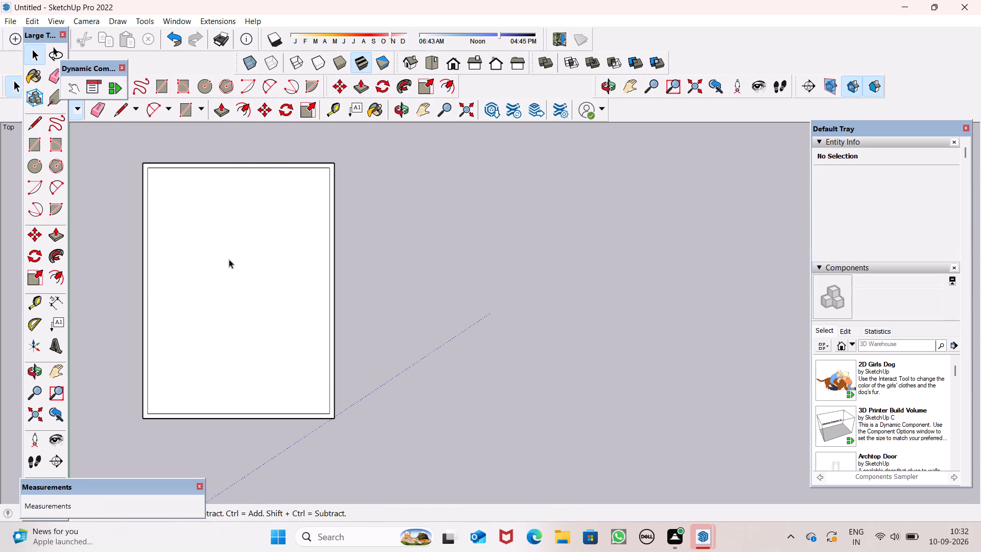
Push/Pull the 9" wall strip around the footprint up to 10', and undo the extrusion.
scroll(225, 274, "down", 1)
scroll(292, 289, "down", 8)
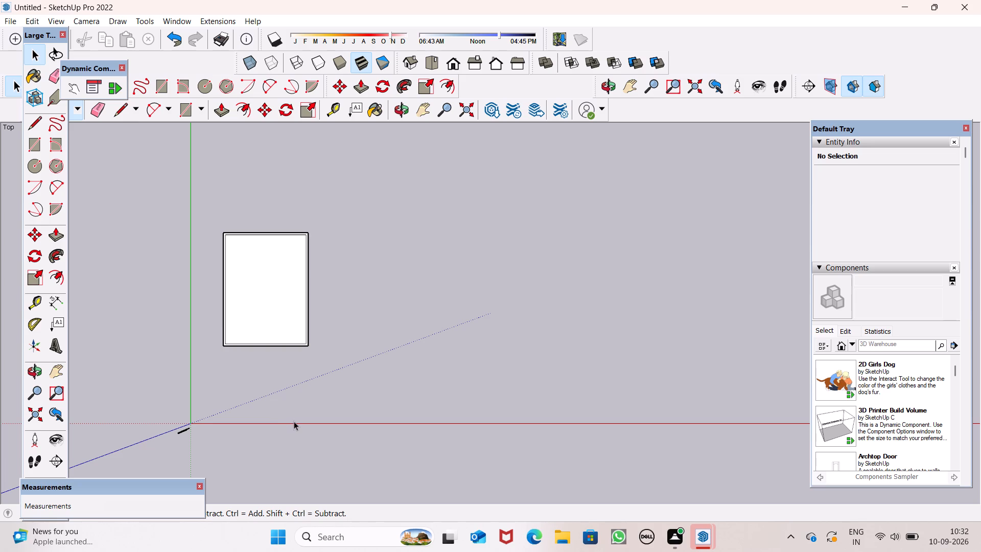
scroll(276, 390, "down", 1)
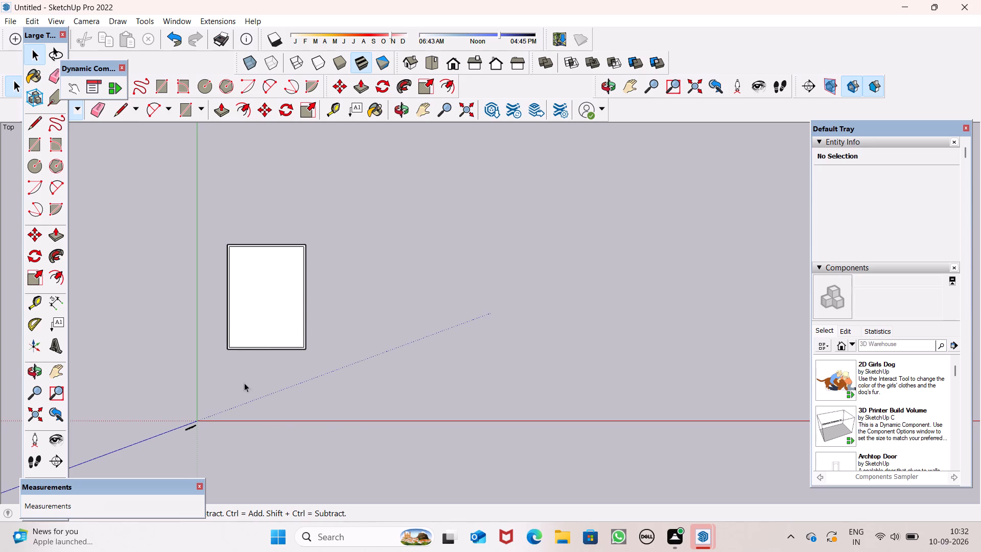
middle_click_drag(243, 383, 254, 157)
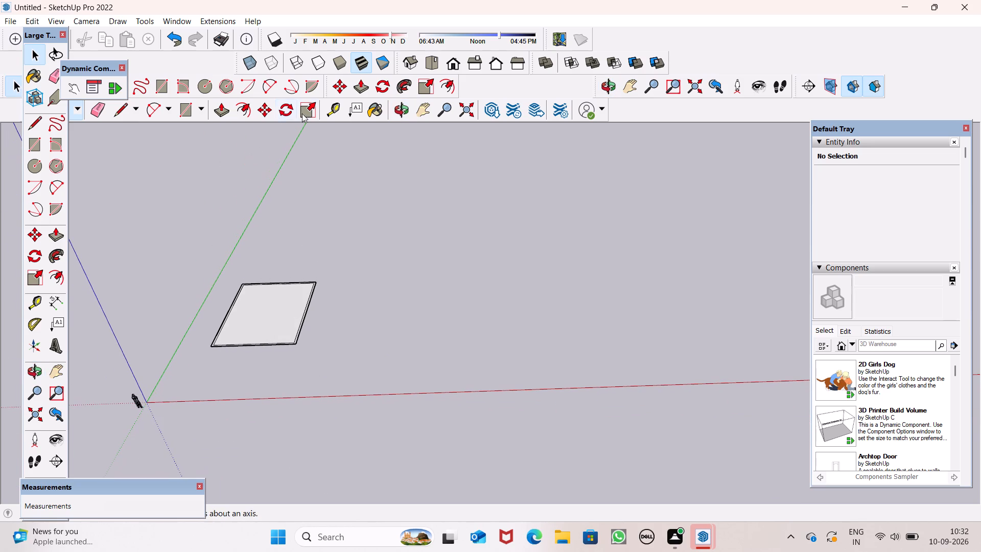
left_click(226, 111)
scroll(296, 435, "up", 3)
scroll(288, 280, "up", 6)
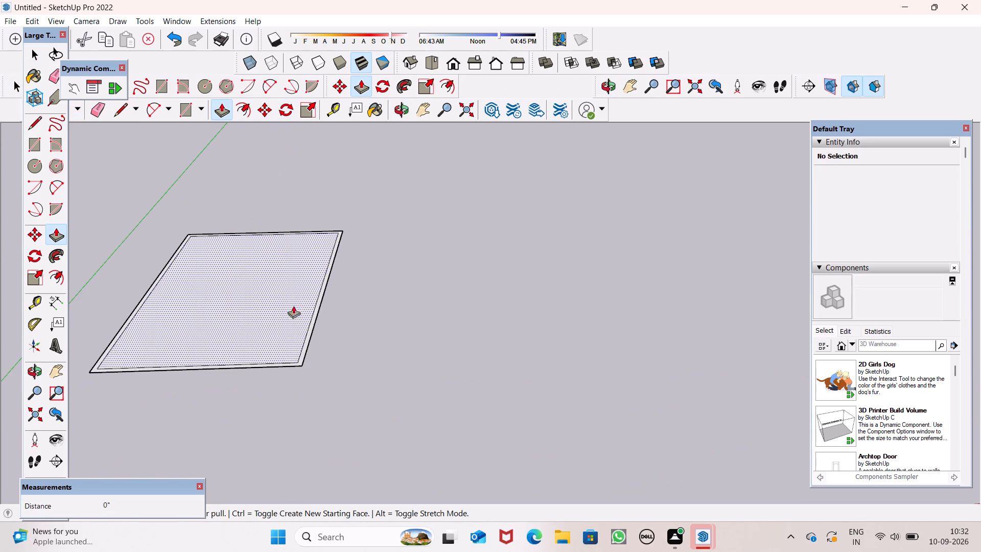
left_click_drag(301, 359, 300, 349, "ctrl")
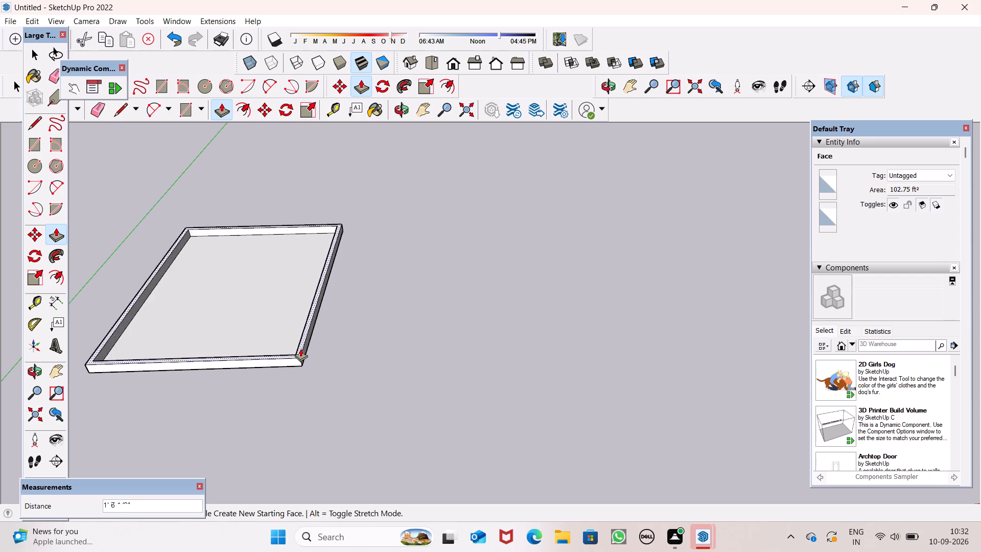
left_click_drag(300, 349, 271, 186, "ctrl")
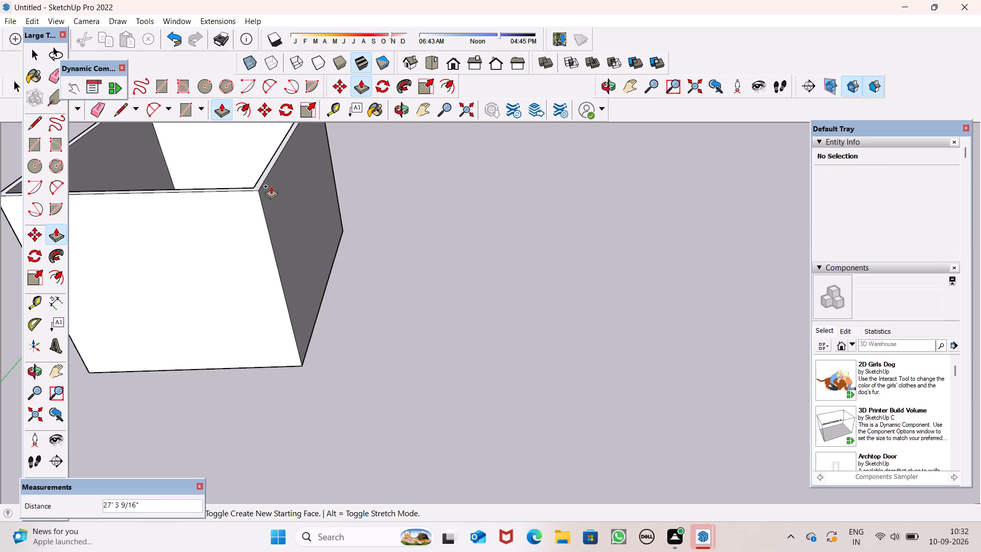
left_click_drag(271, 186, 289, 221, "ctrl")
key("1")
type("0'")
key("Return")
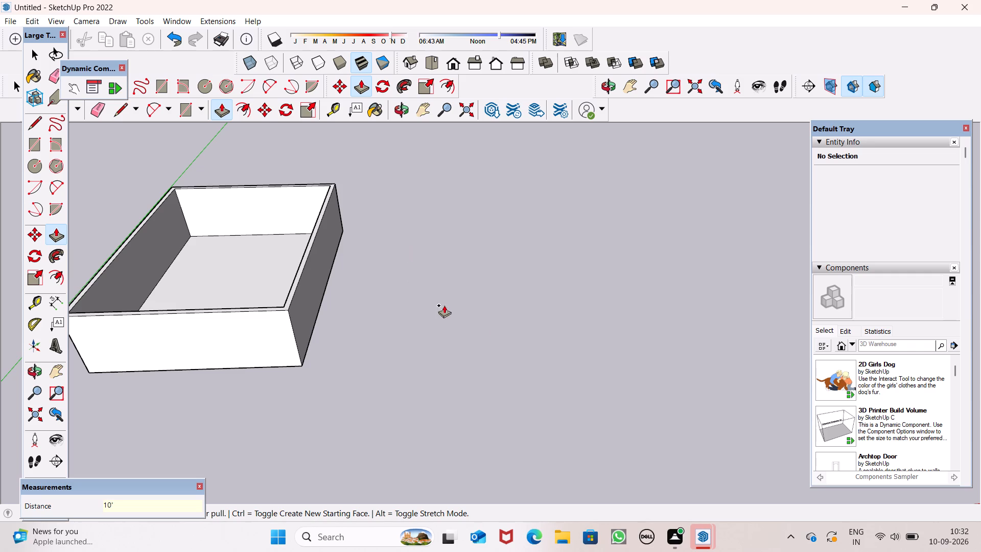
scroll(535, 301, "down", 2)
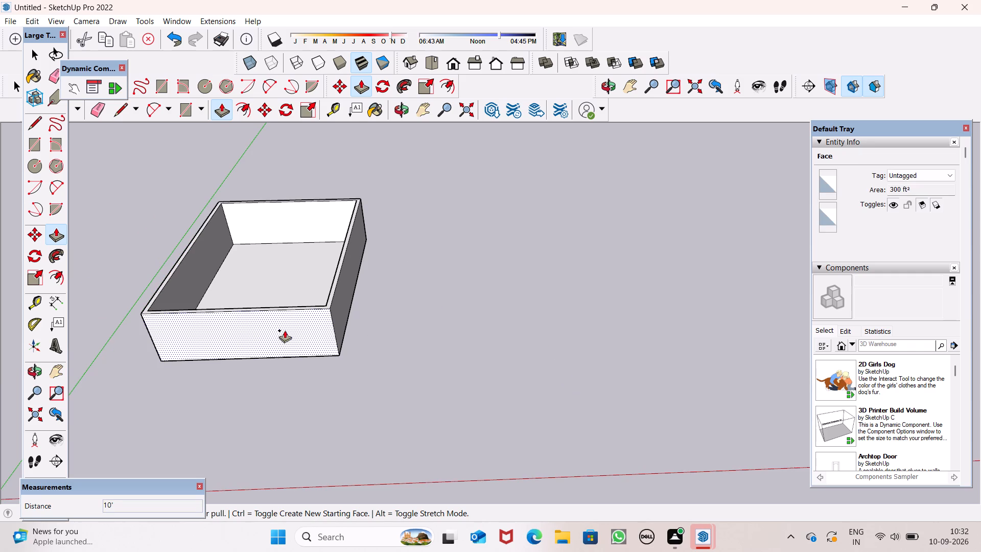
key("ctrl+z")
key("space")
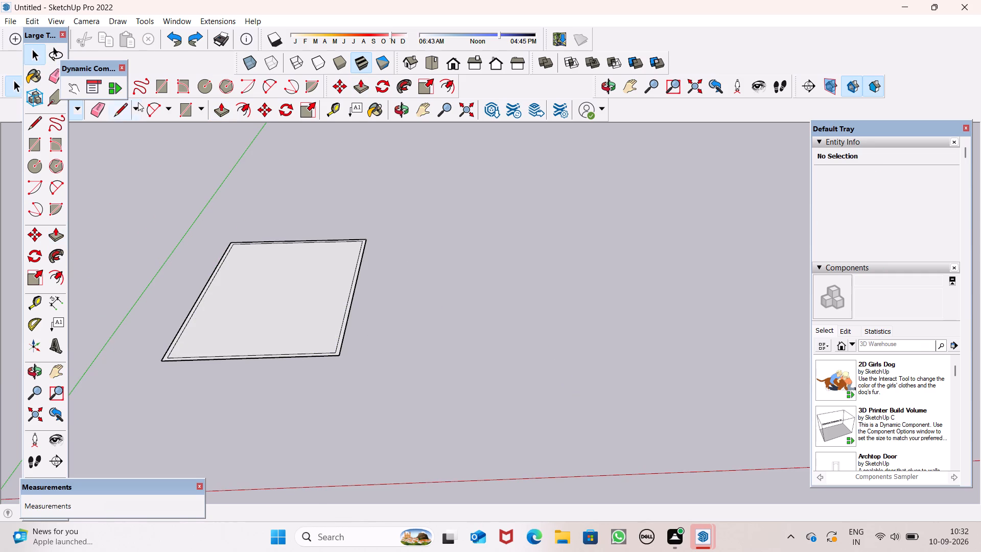
In top view, draw a 3' line along the left inner wall line, starting from the front inner corner.
left_click(115, 115)
scroll(455, 406, "down", 6)
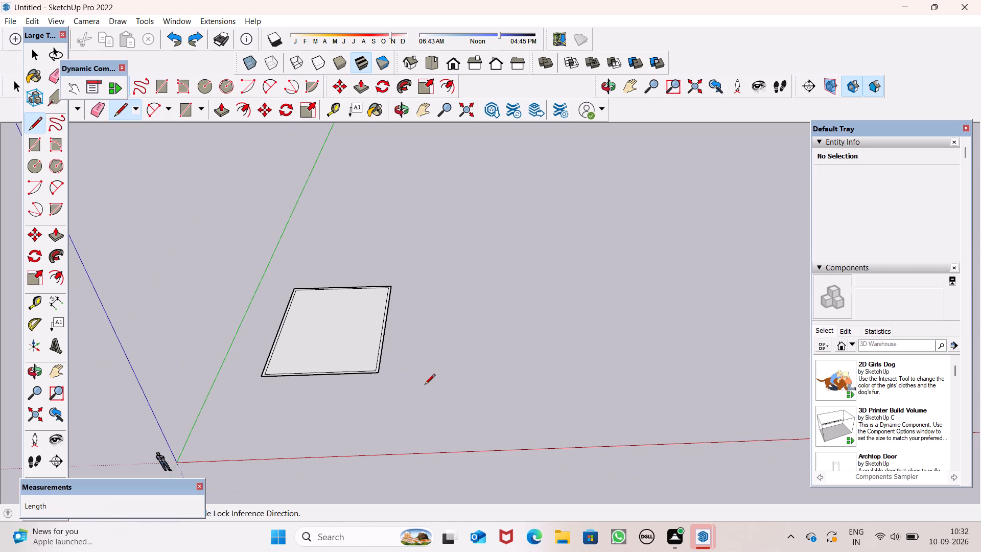
left_click(435, 65)
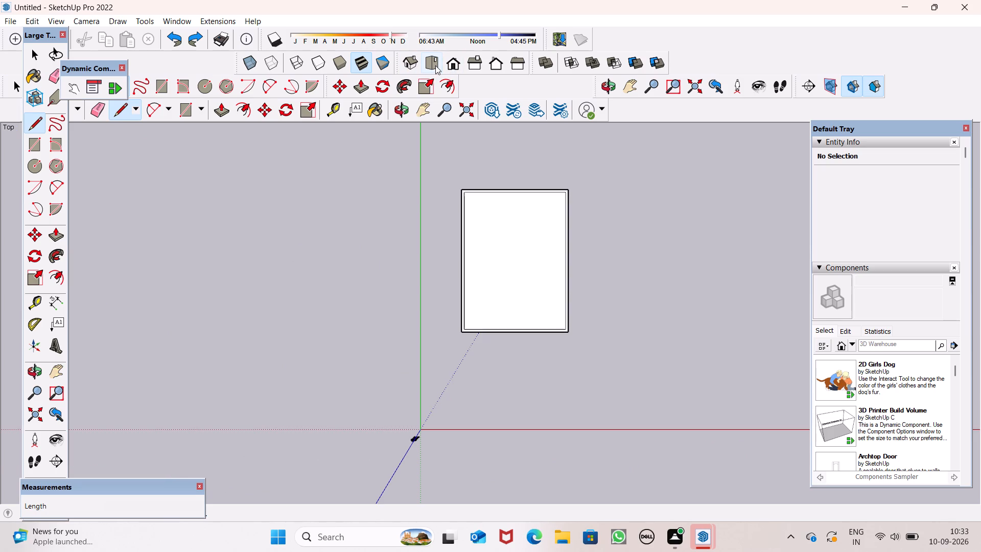
scroll(582, 379, "up", 1)
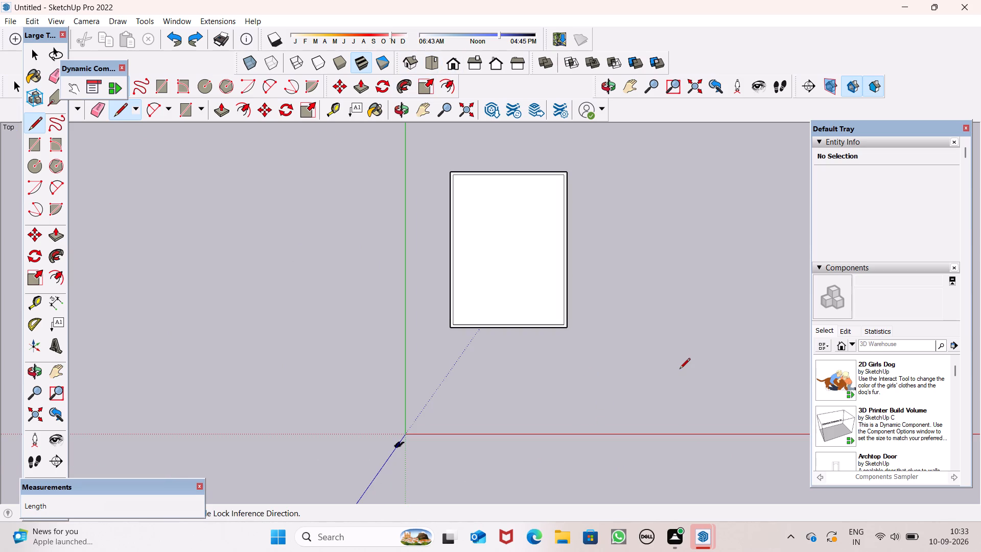
scroll(511, 301, "up", 7)
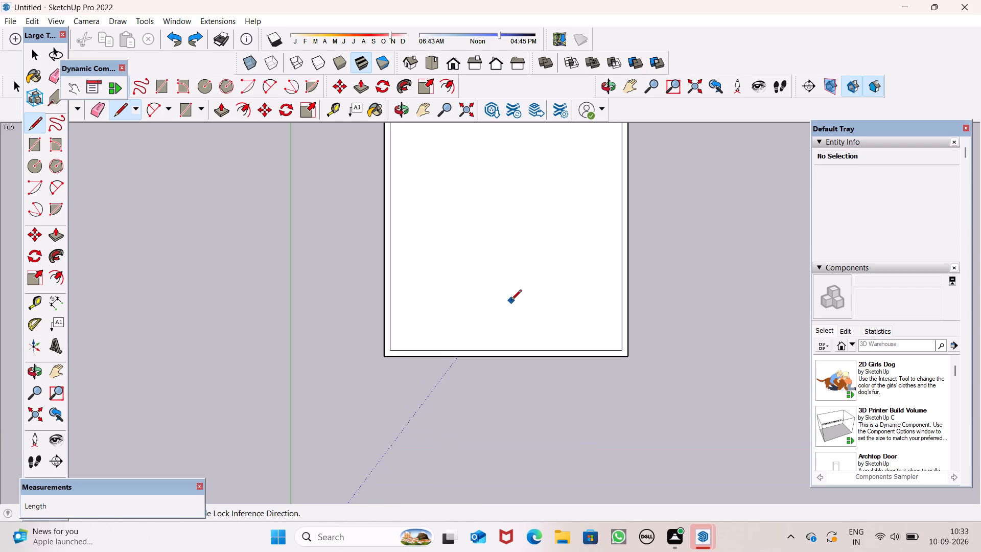
scroll(419, 335, "down", 3)
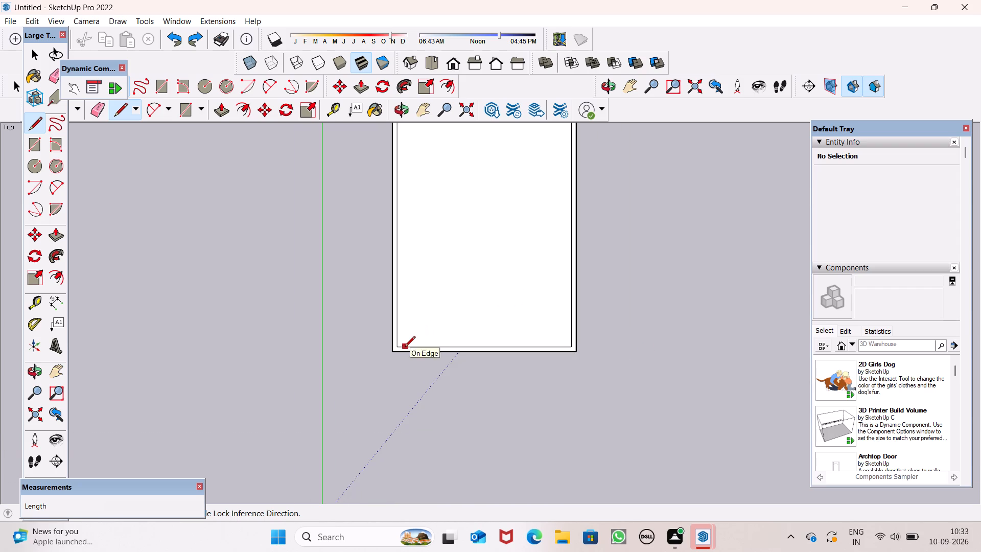
left_click(399, 348)
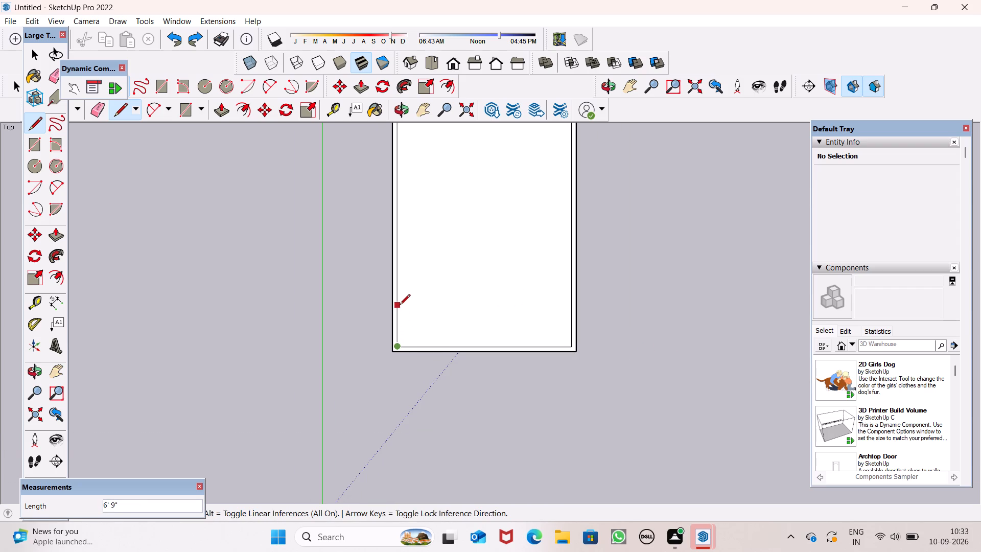
scroll(400, 306, "up", 2)
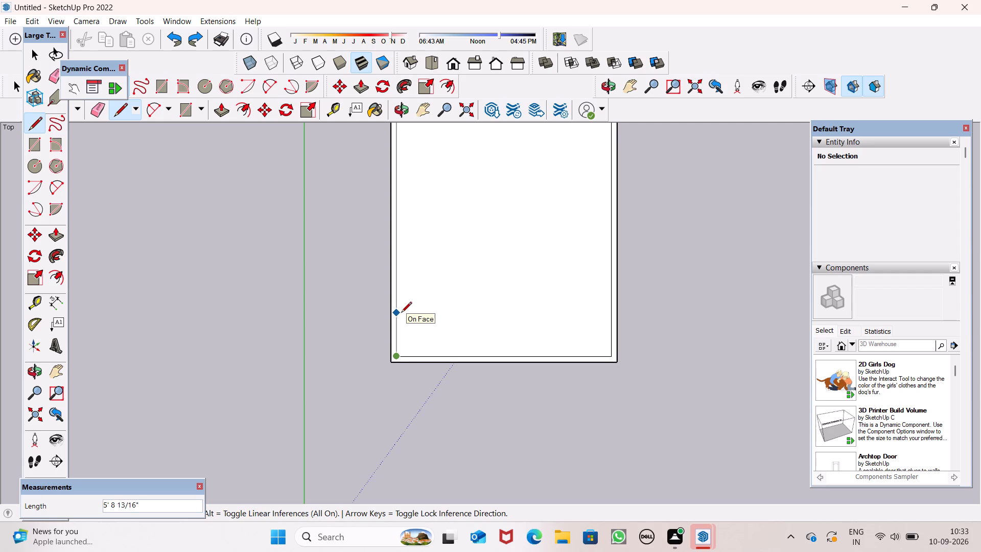
key("3")
key("apostrophe")
key("Return")
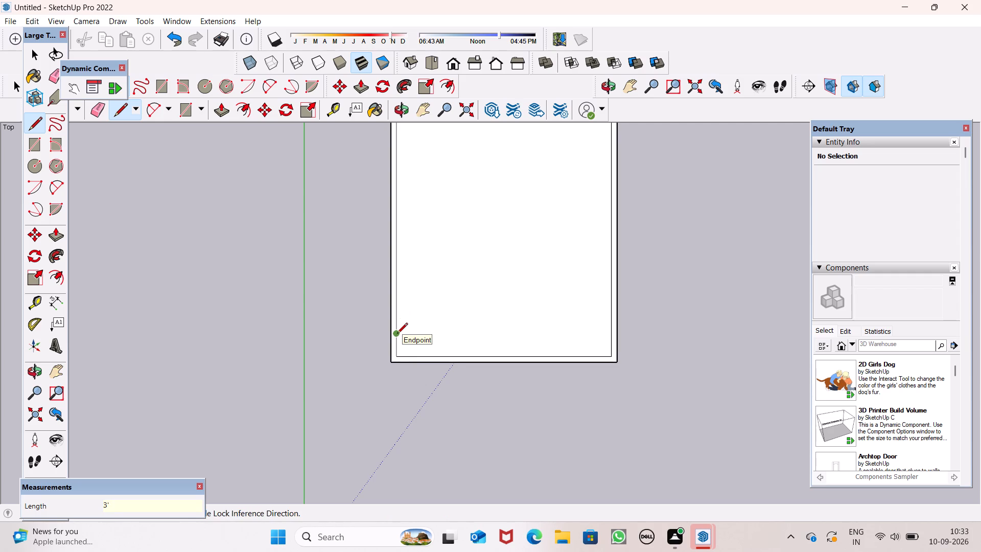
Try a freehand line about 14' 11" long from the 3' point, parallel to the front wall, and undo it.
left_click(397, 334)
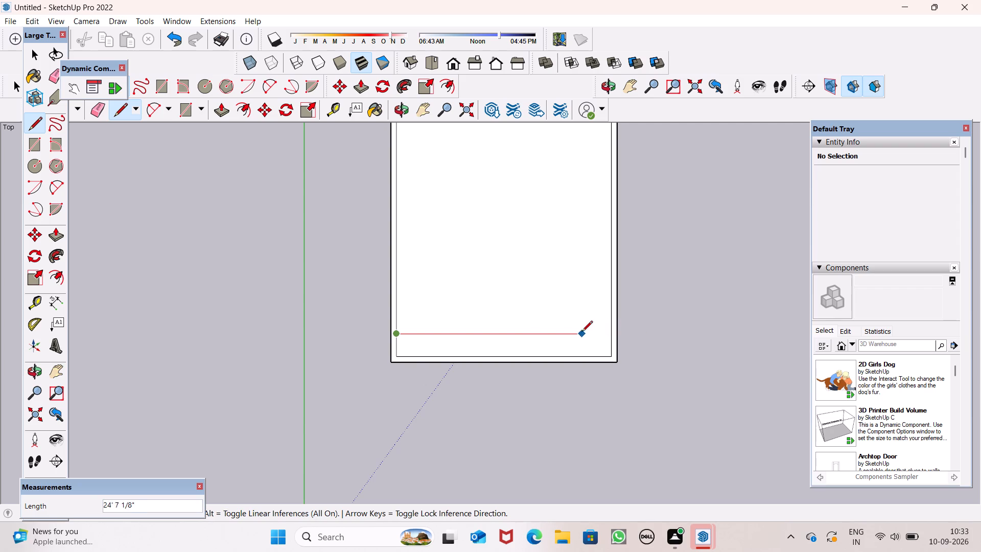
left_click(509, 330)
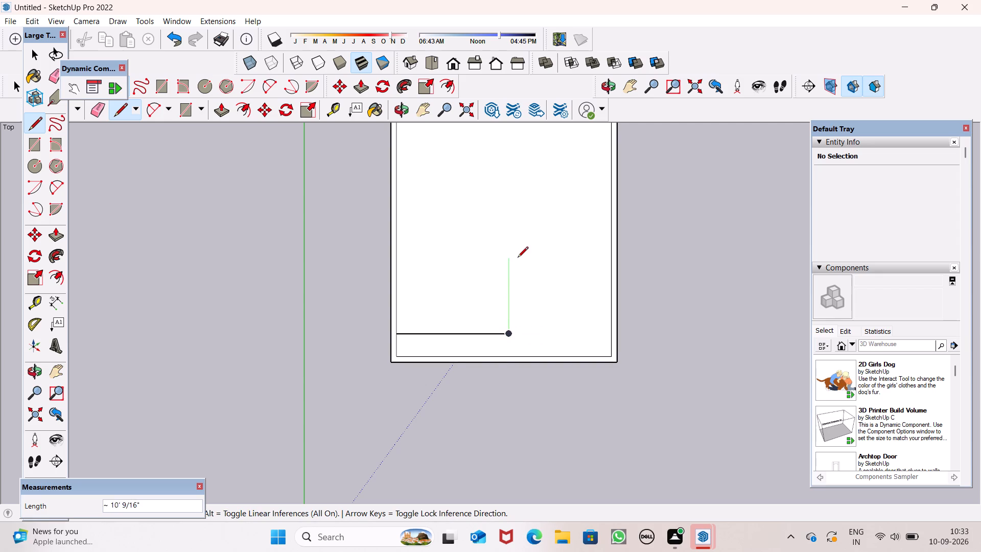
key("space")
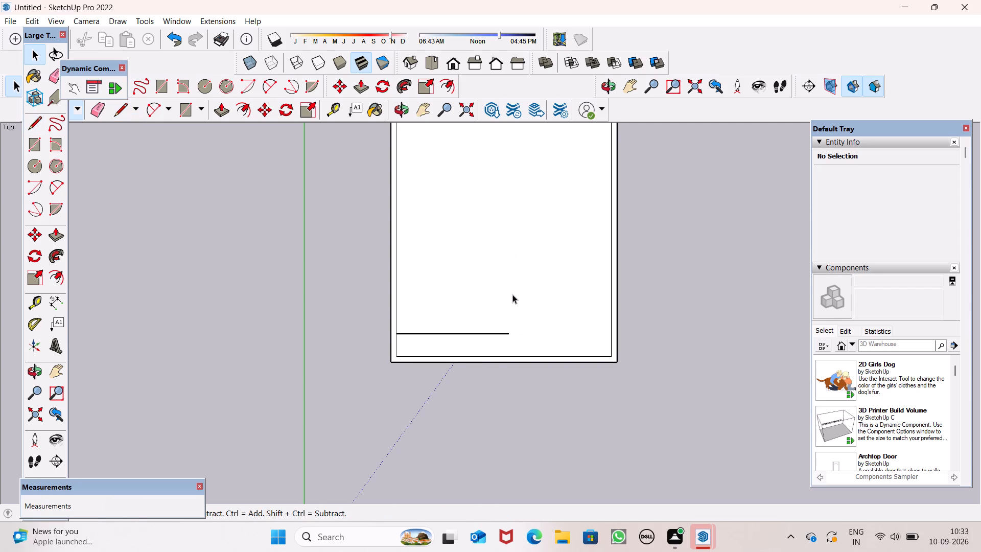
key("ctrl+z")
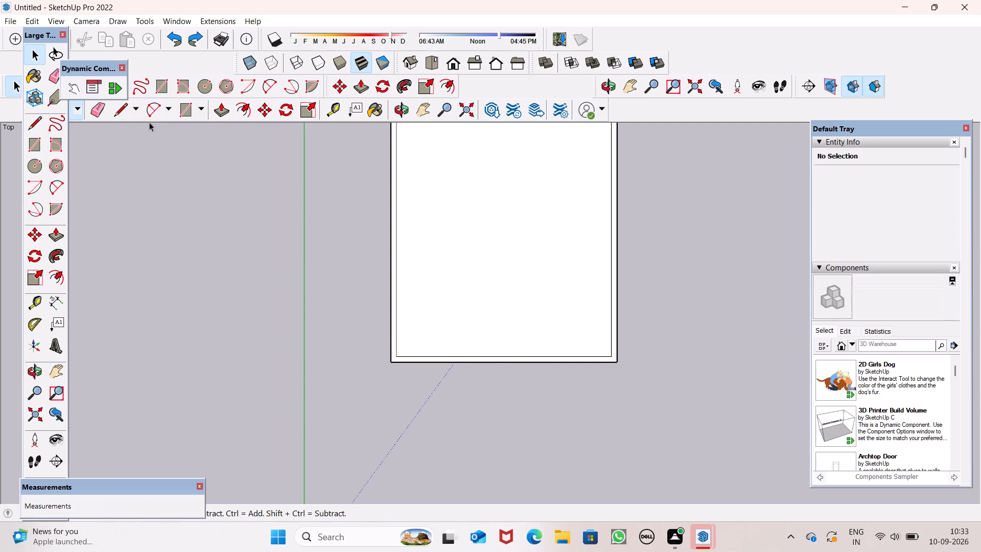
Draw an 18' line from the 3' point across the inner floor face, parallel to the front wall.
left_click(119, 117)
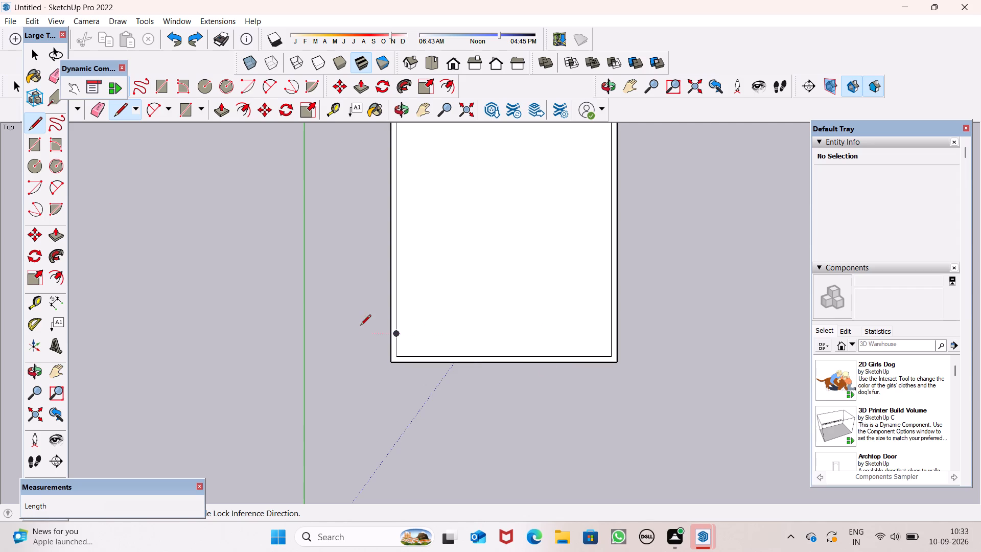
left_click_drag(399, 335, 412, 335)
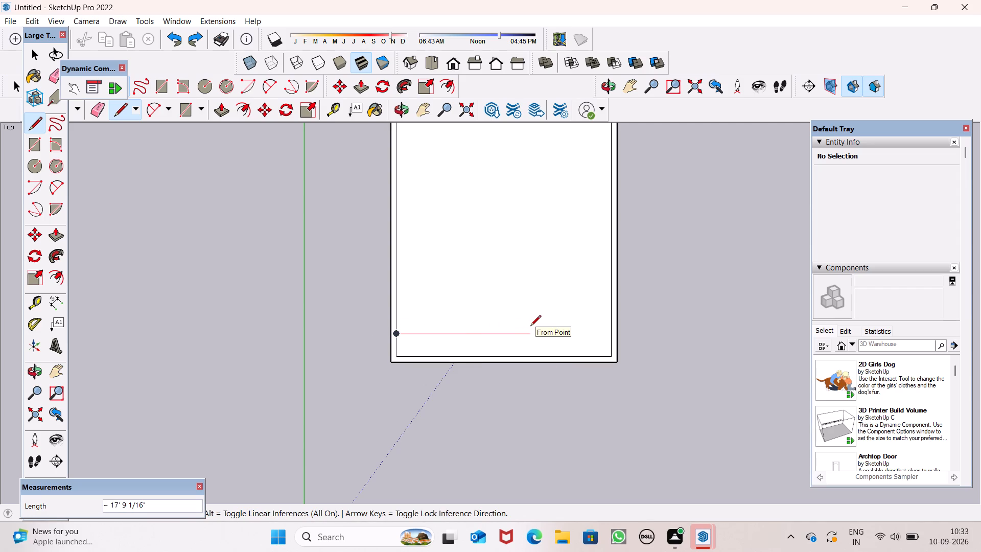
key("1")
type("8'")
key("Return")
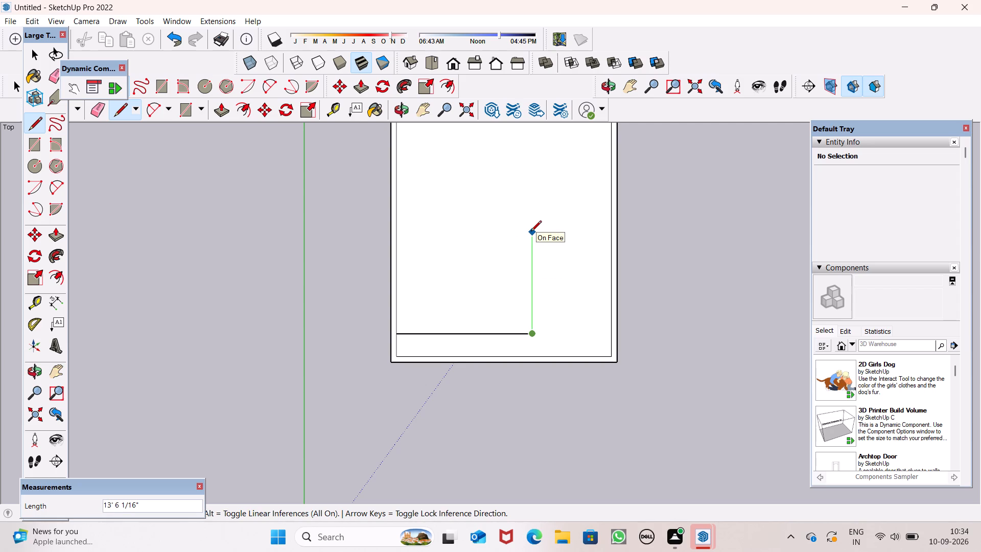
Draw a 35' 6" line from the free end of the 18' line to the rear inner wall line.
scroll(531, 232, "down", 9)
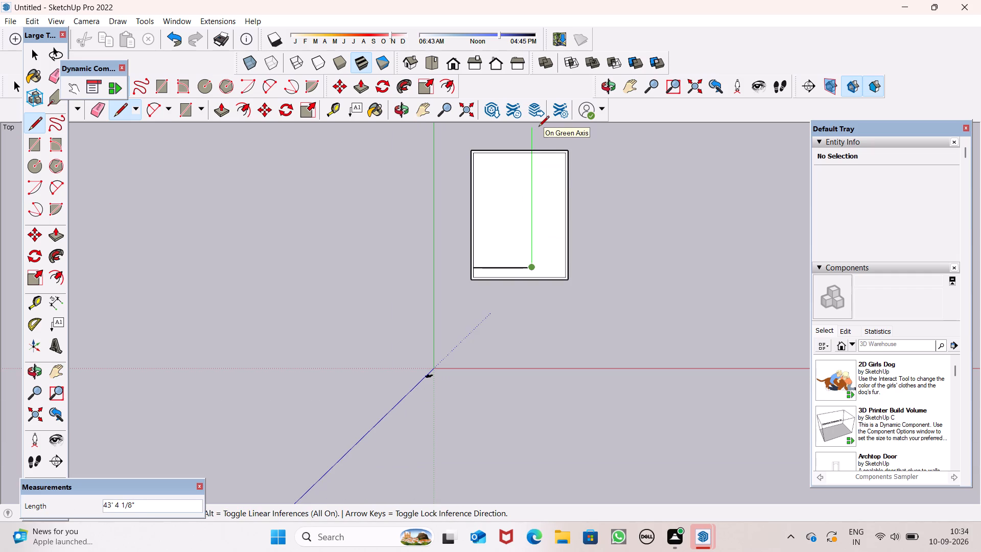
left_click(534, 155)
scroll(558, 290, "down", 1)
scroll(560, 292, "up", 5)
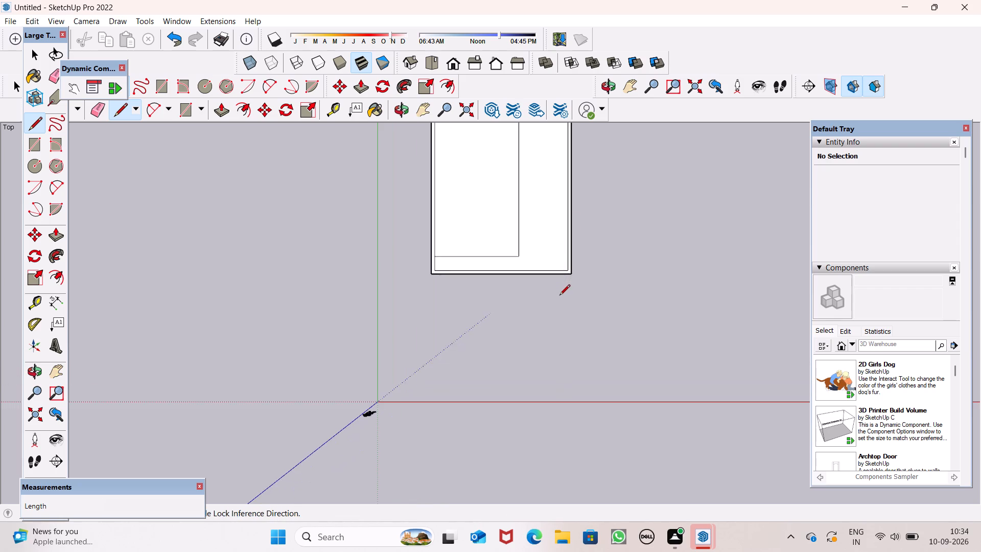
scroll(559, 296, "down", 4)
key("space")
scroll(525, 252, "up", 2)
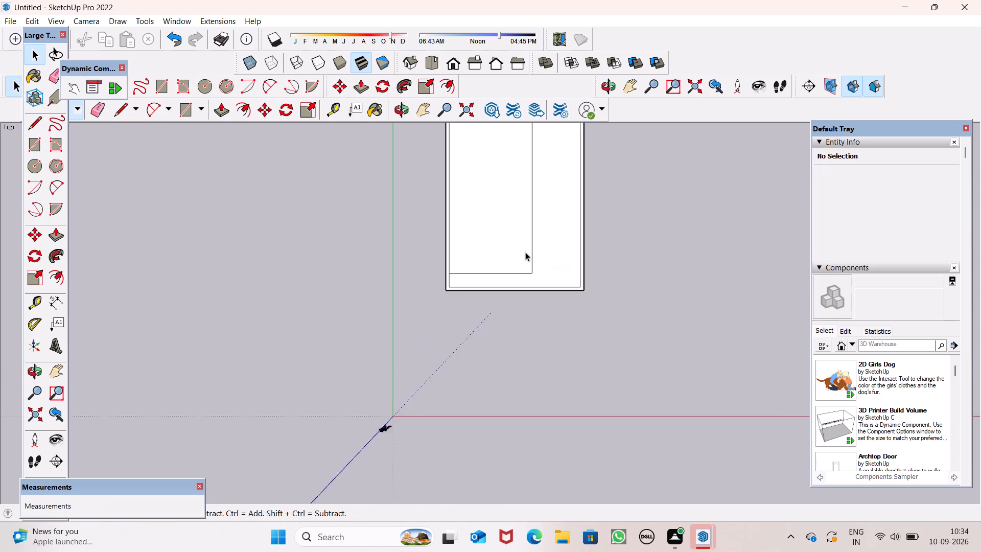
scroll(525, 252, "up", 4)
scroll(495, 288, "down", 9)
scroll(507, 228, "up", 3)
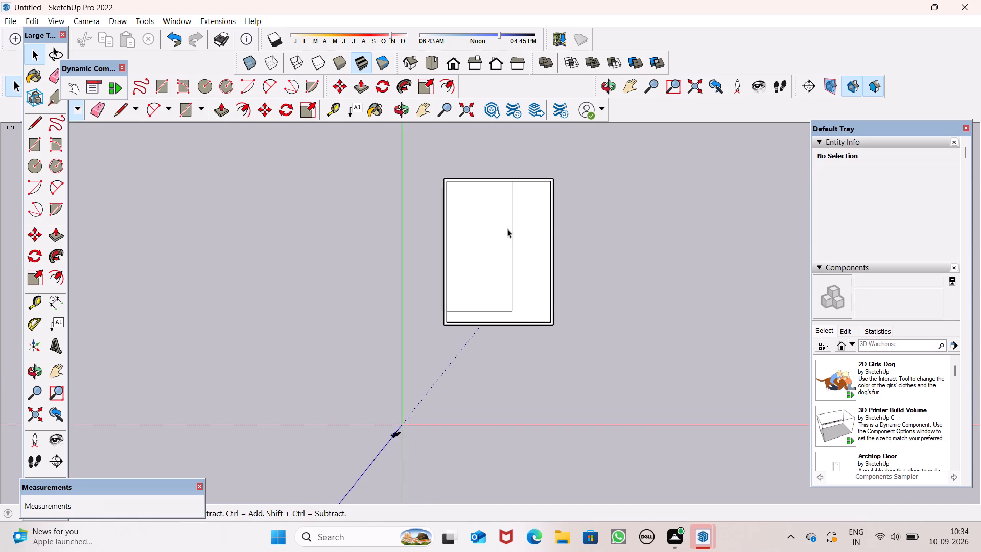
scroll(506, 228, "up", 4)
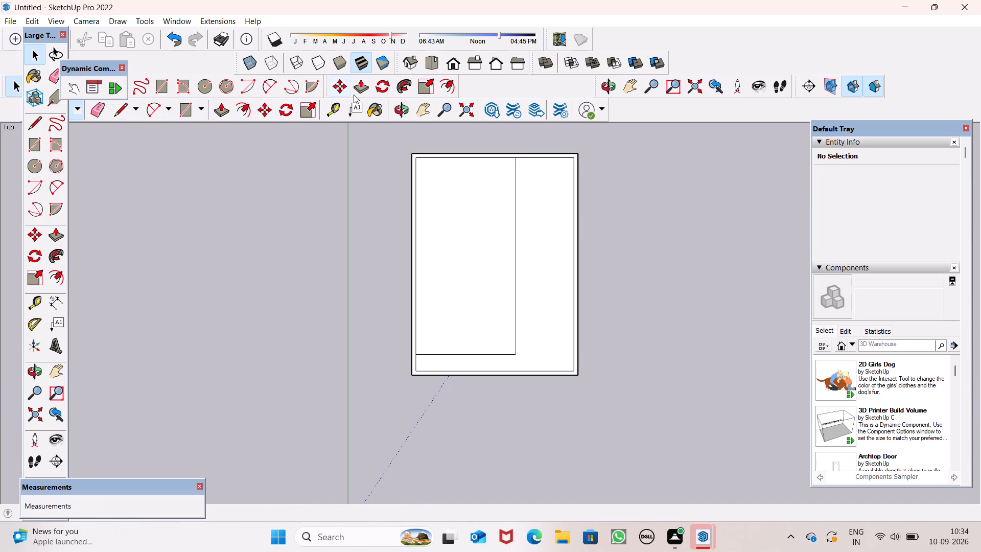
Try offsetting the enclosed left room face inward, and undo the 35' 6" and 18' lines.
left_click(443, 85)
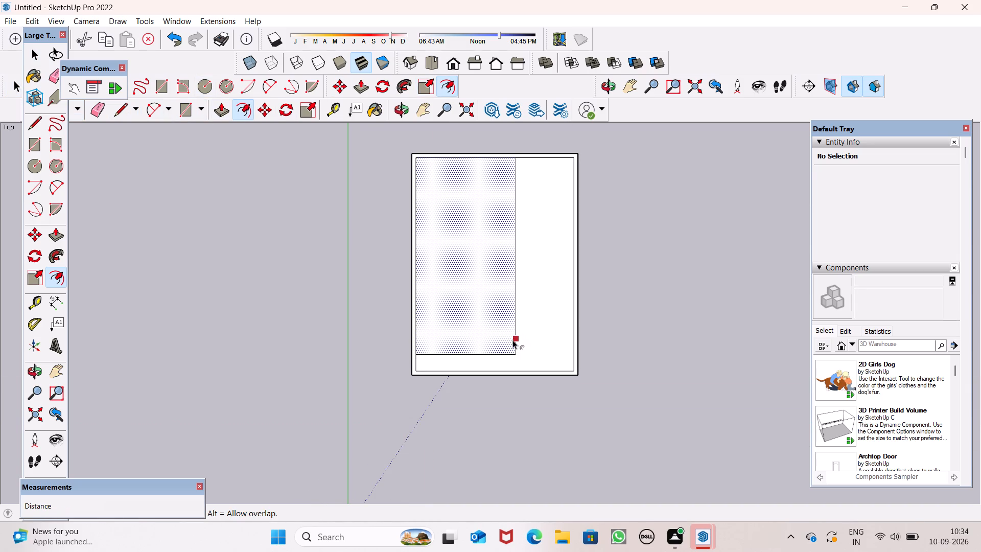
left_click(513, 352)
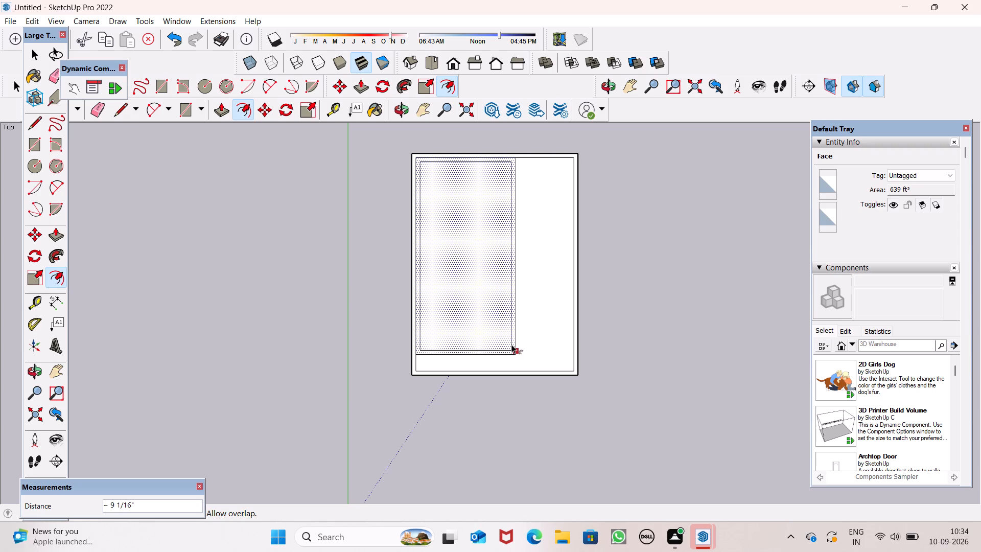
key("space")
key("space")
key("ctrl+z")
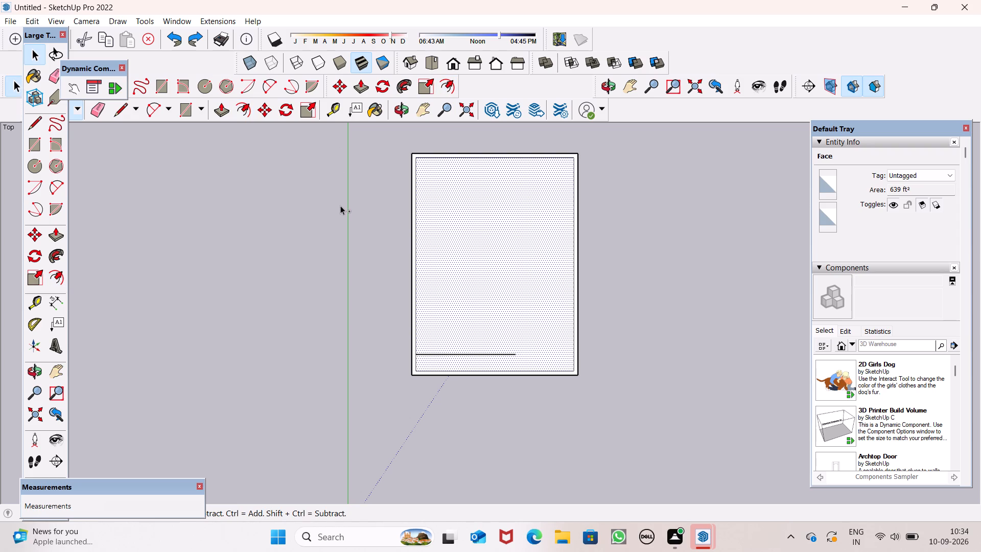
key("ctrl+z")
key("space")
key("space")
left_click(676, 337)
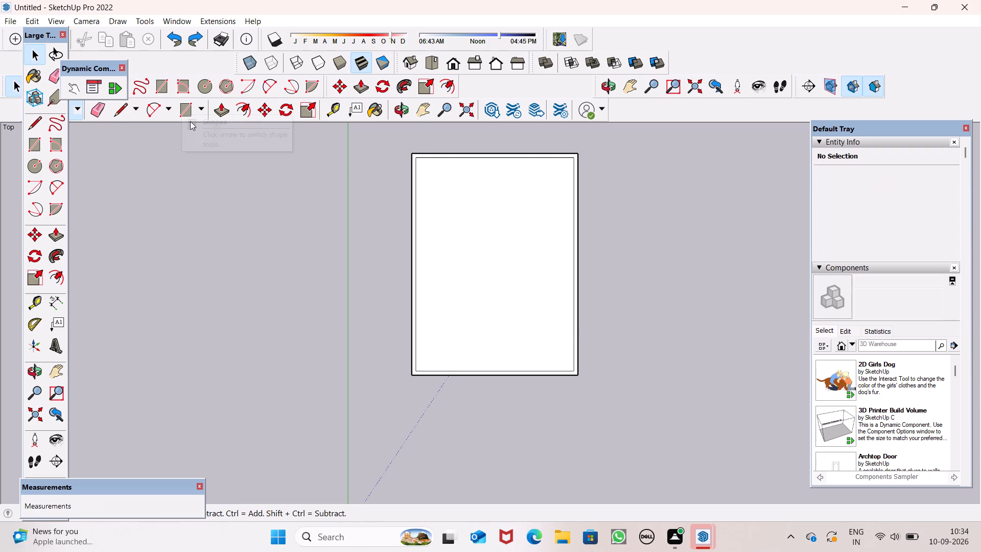
Draw a line from the 3' point partway across the inner floor face, parallel to the front wall.
left_click(118, 116)
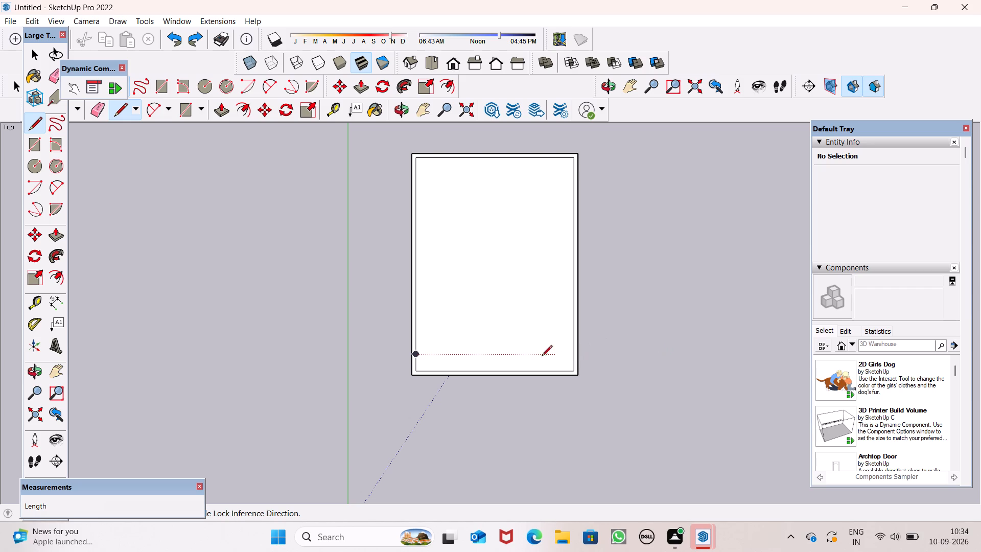
left_click(413, 355)
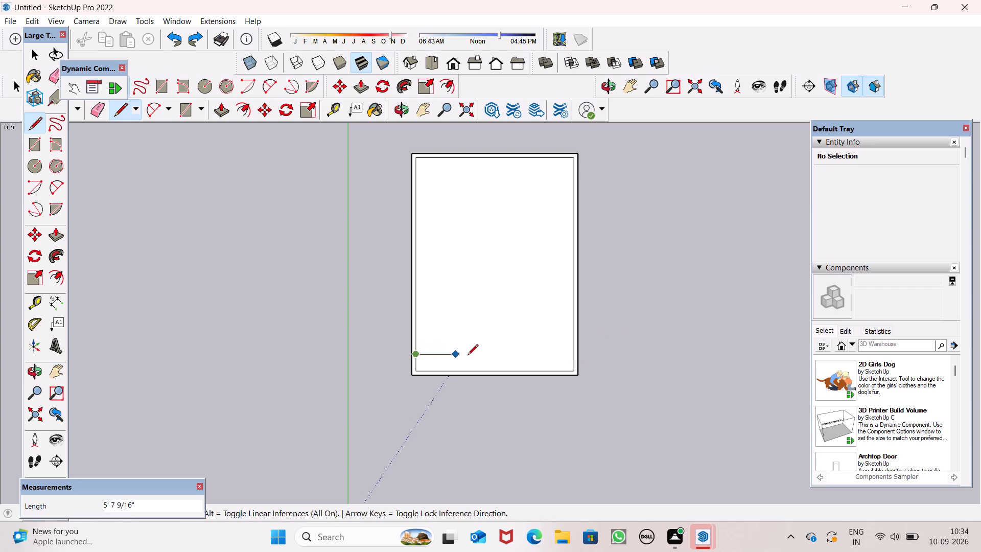
left_click(507, 359)
key("space")
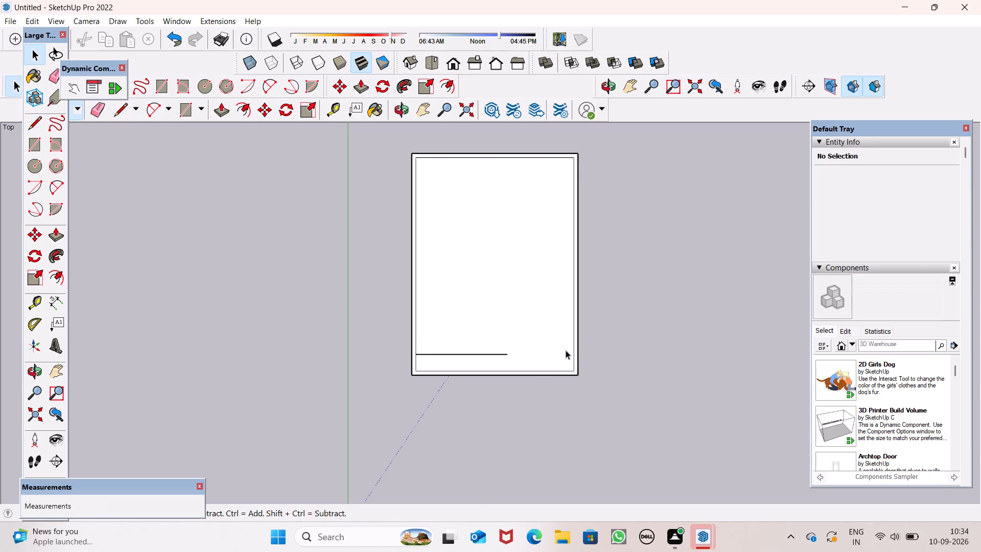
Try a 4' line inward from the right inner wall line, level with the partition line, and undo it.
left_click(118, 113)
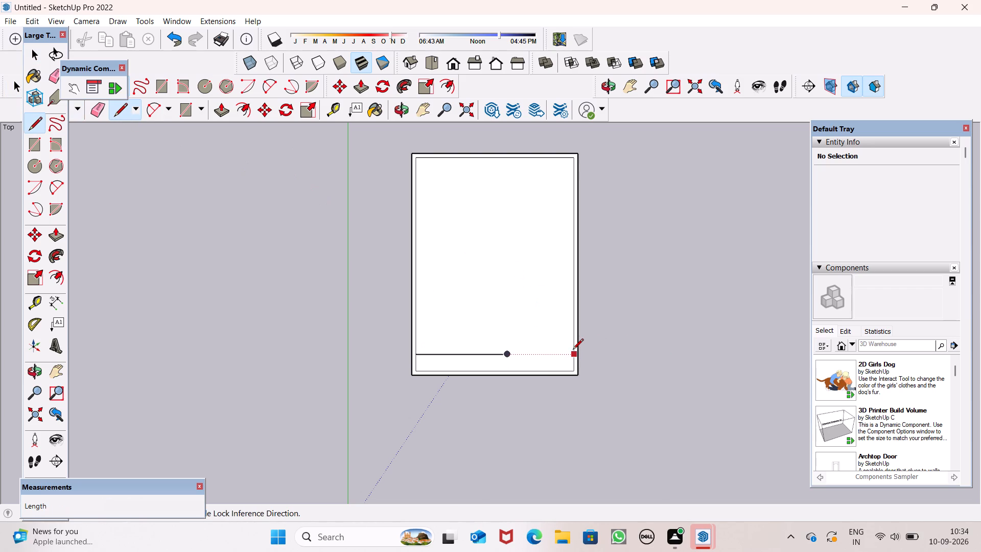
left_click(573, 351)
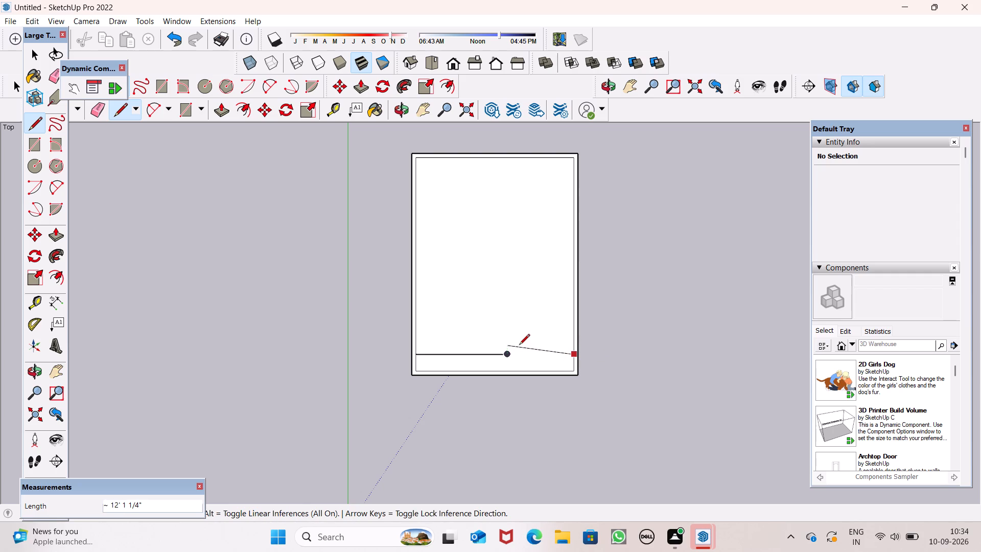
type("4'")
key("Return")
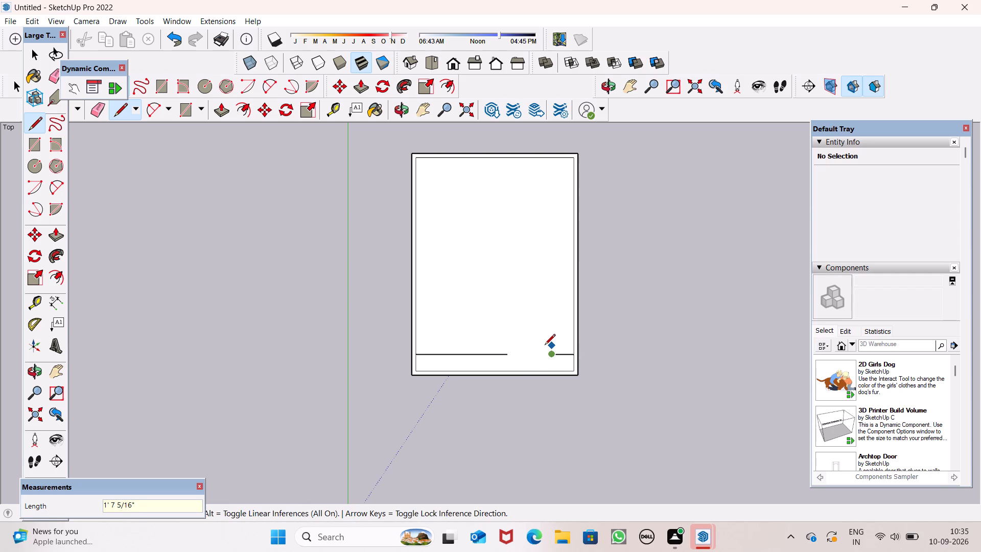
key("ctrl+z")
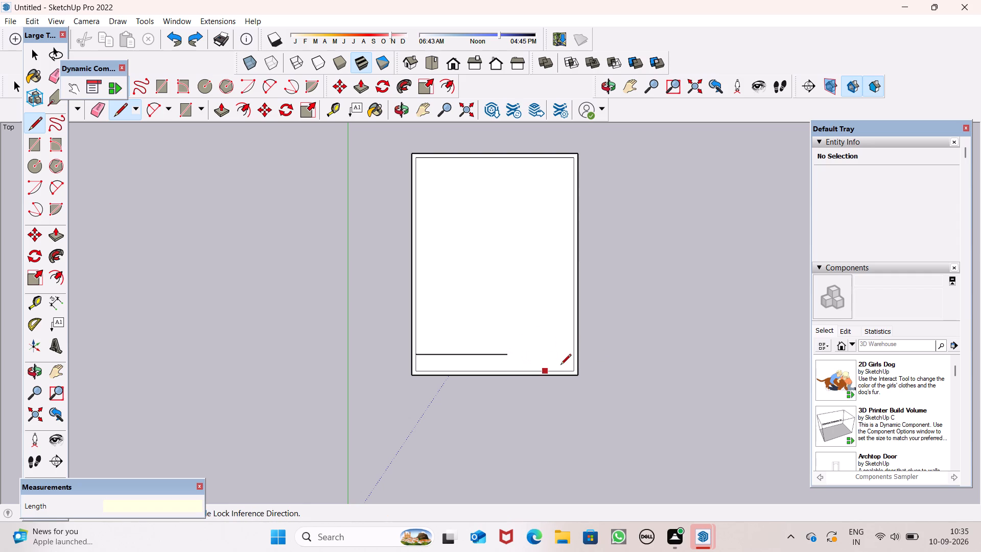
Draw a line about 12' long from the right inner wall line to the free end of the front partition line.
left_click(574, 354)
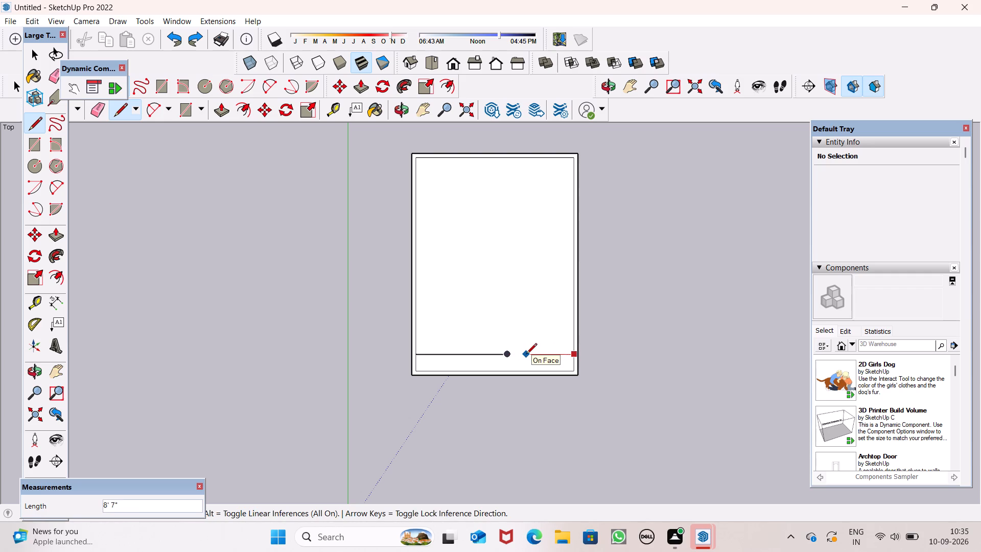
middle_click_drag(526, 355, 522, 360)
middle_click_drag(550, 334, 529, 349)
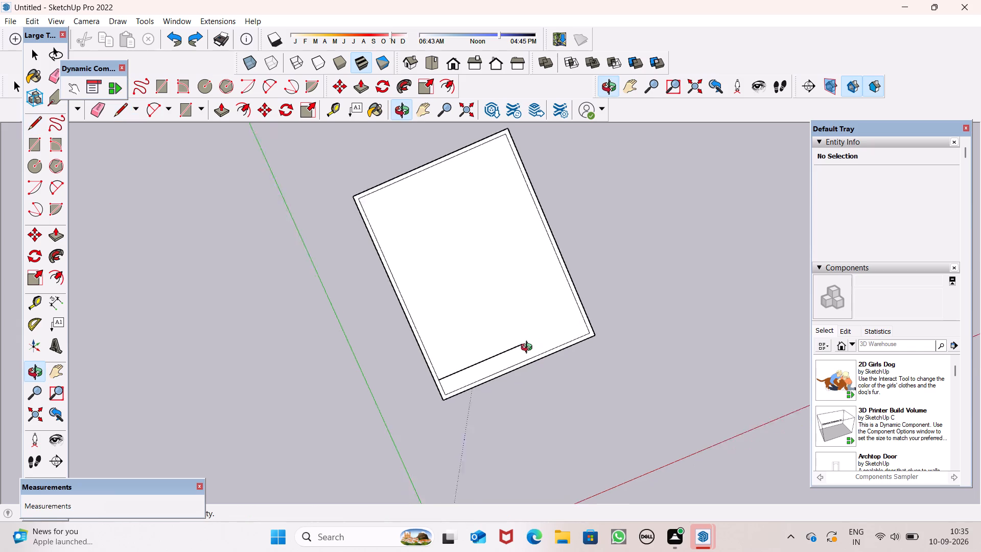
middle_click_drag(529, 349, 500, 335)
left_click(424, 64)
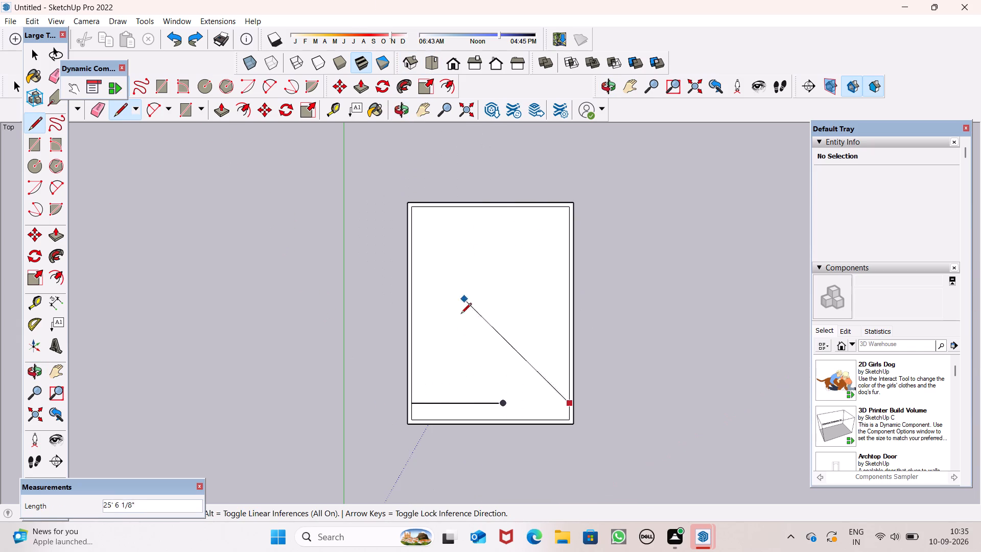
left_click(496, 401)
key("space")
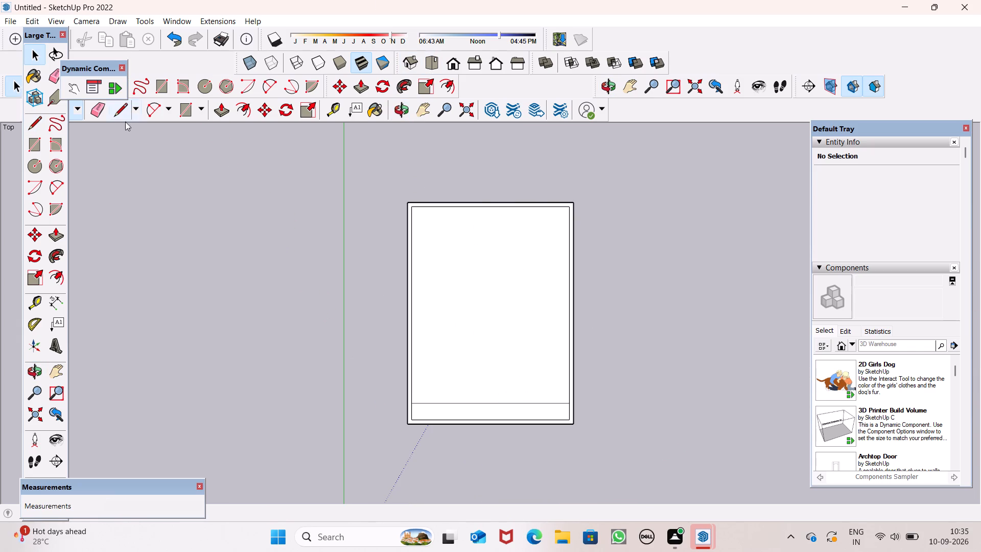
Draw a line about 34' long from the front partition's original free end toward the rear wall, square to the partition.
left_click(116, 108)
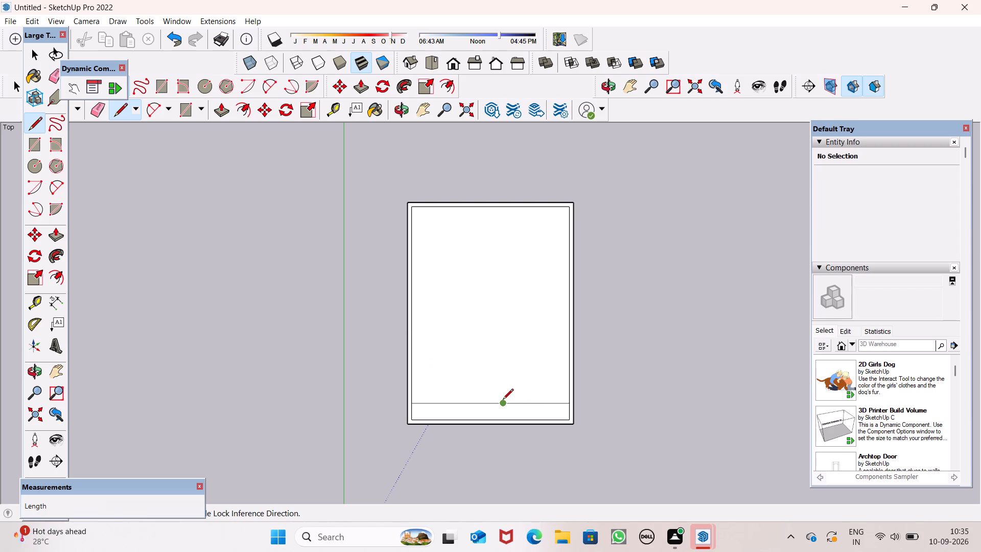
left_click_drag(502, 401, 506, 378)
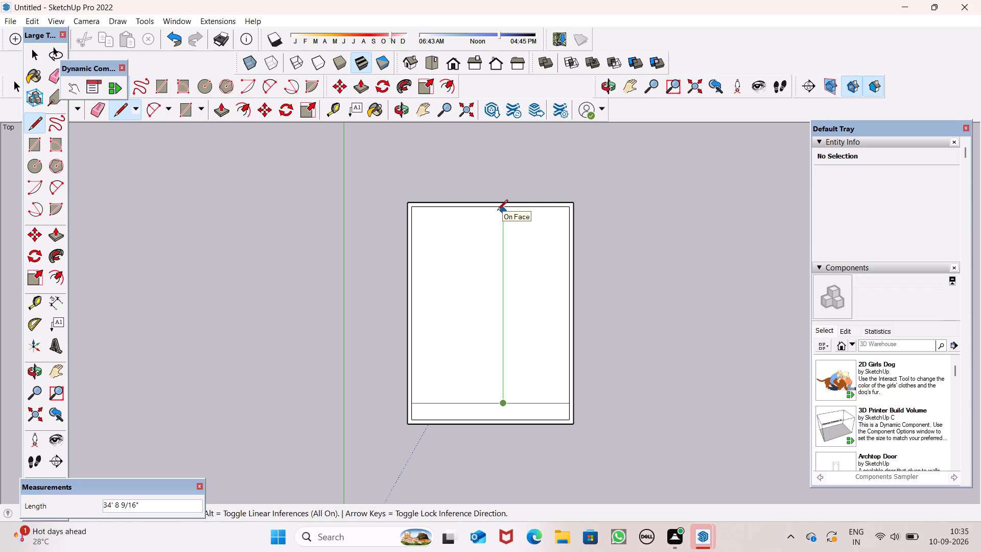
left_click(497, 211)
key("space")
middle_click_drag(583, 434, 560, 387)
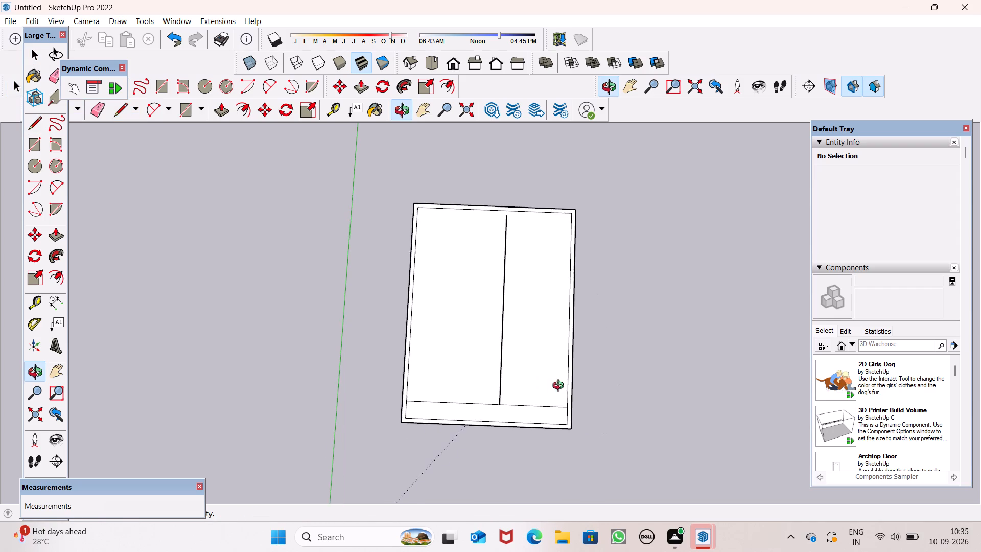
middle_click_drag(560, 387, 560, 385)
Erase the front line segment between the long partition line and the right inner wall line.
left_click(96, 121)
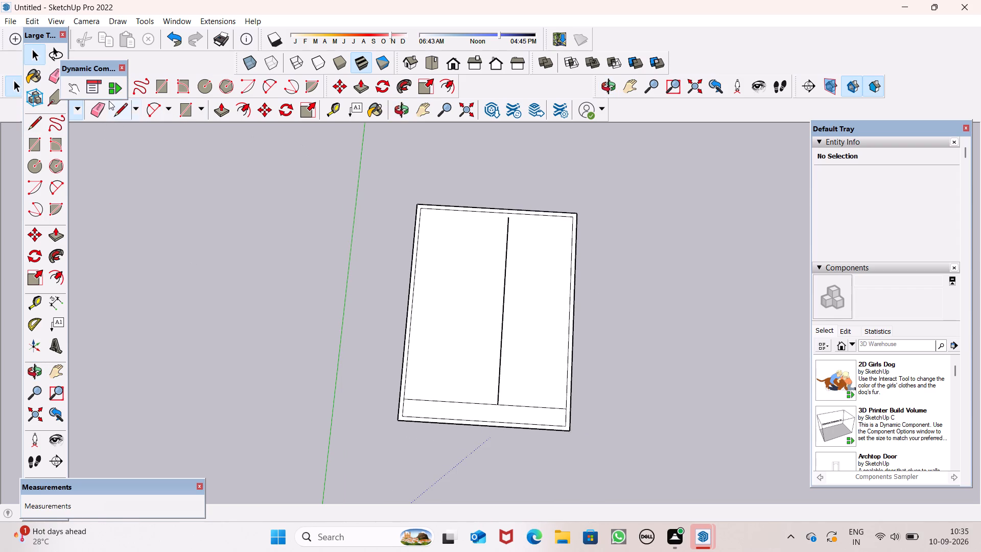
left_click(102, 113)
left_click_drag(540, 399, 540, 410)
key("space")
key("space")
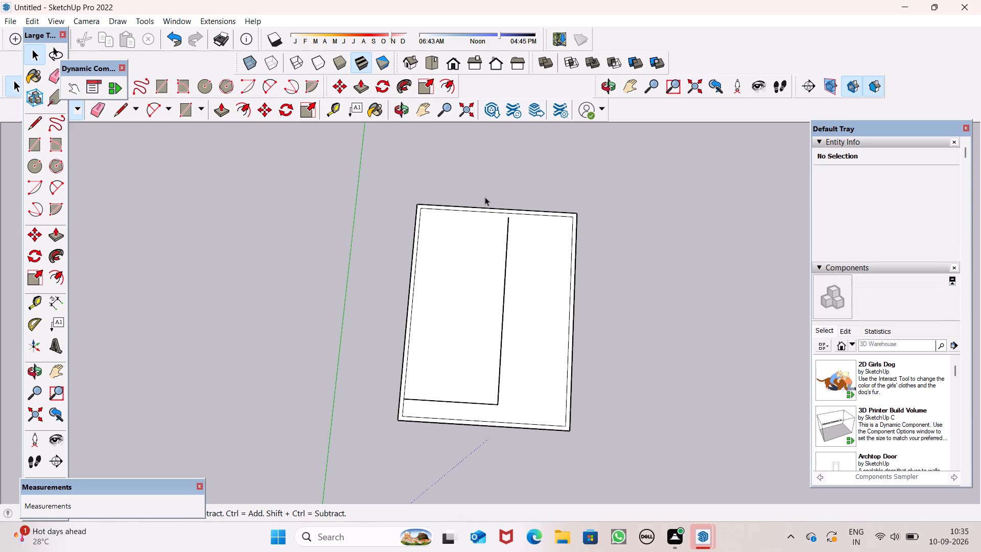
Extend the long partition line from its free end to the rear inner wall line.
left_click(116, 115)
scroll(531, 231, "up", 7)
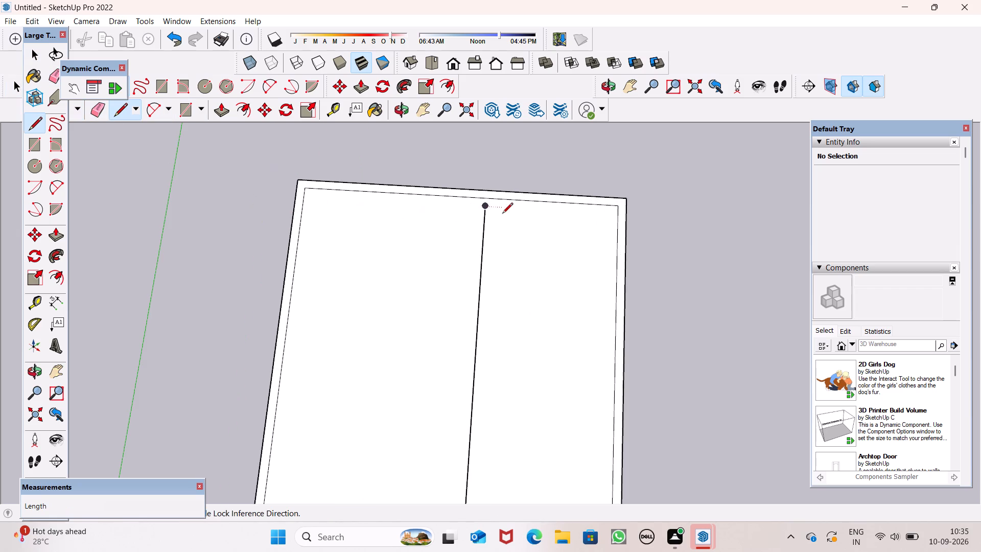
left_click(483, 208)
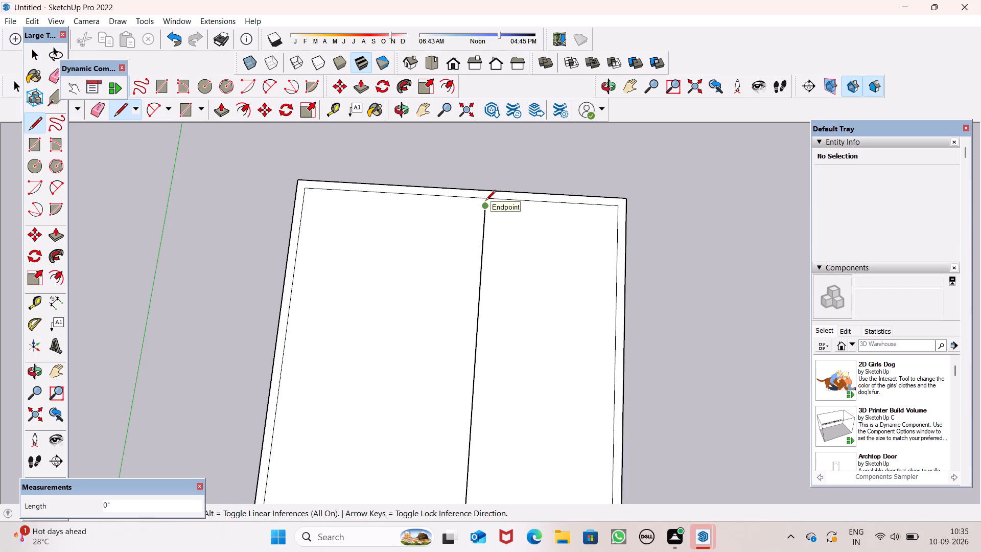
left_click(485, 199)
scroll(586, 159, "down", 8)
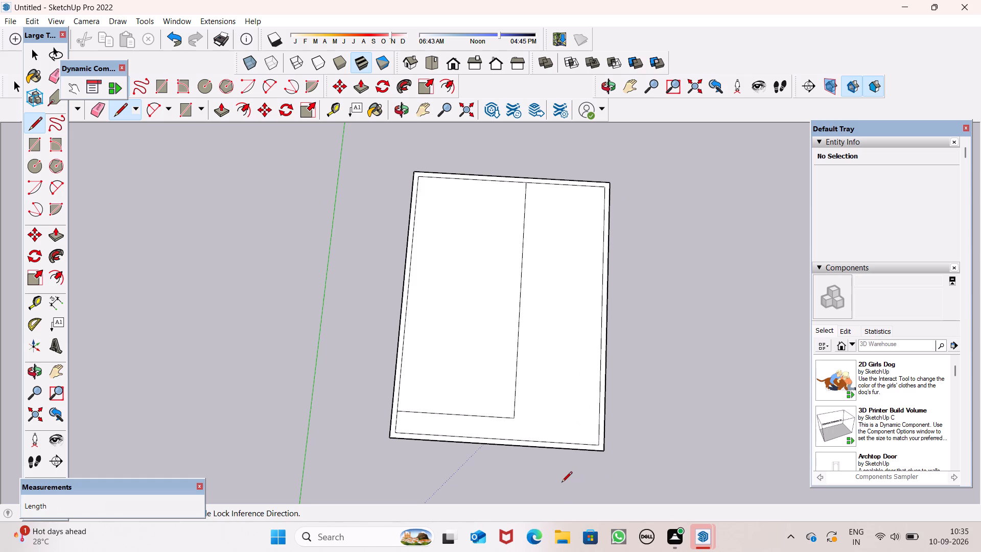
Draw a cross line about 12' long from the long partition line to the right inner wall line, behind the front partition.
scroll(565, 481, "up", 1)
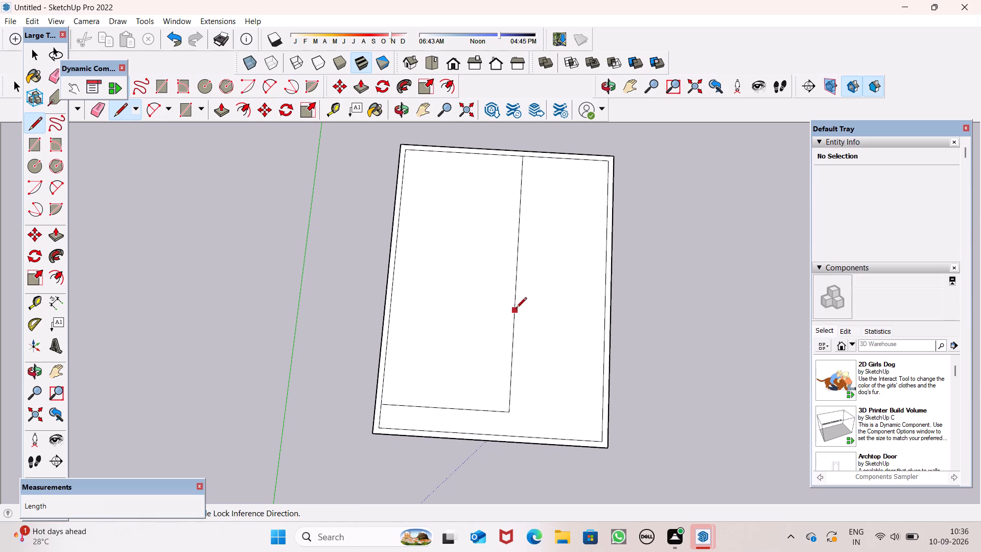
left_click(512, 337)
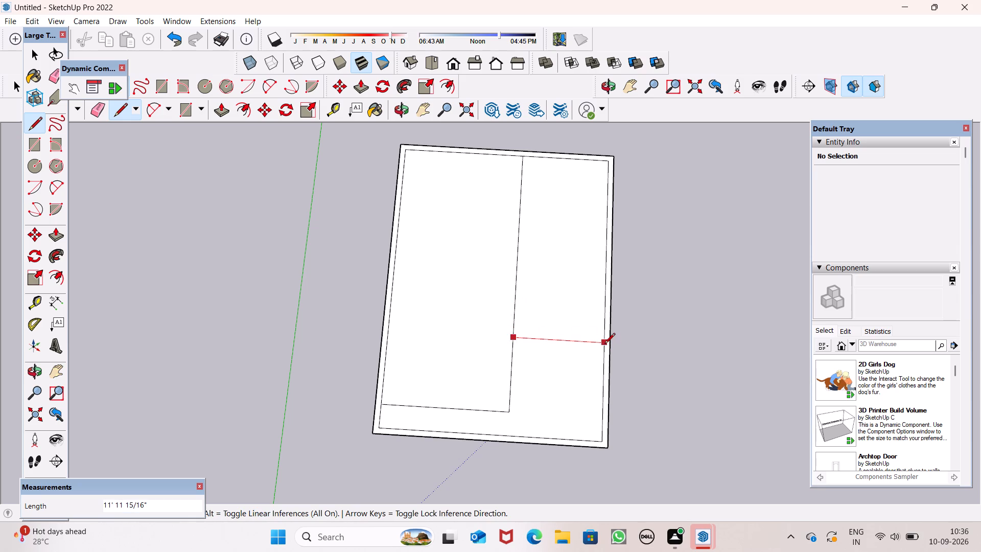
left_click(604, 344)
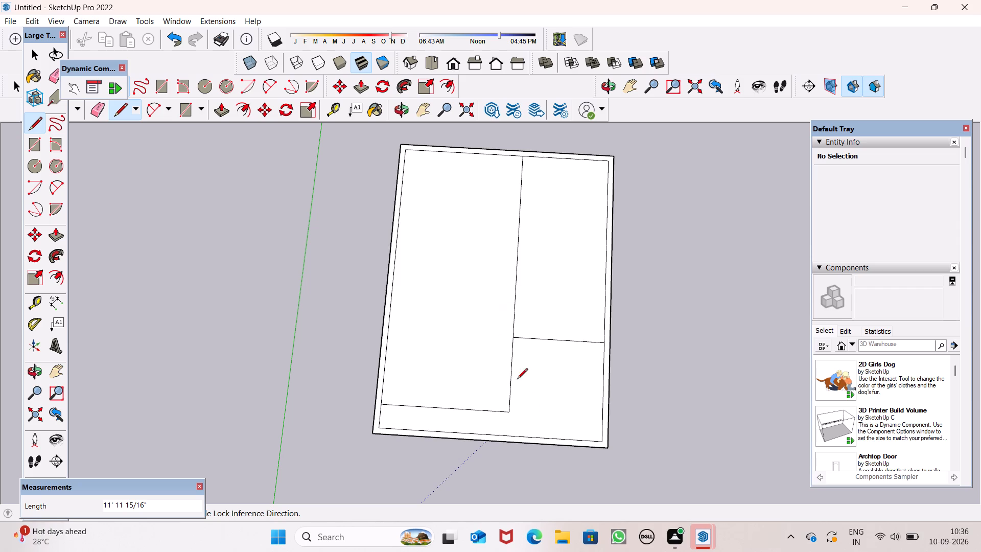
Draw a line about 12' long from the front corner of the partition lines to the right inner wall line.
left_click(506, 412)
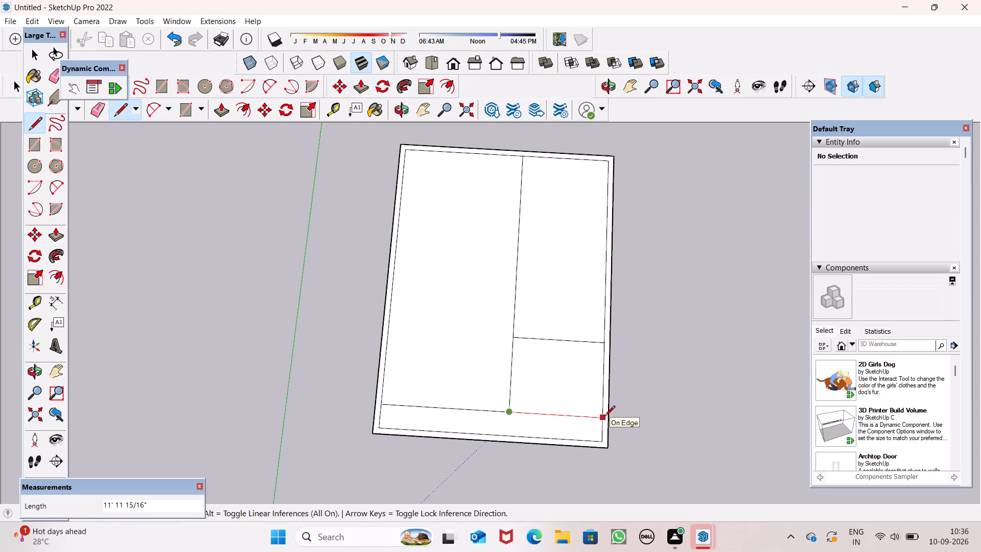
left_click(597, 416)
key("space")
key("space")
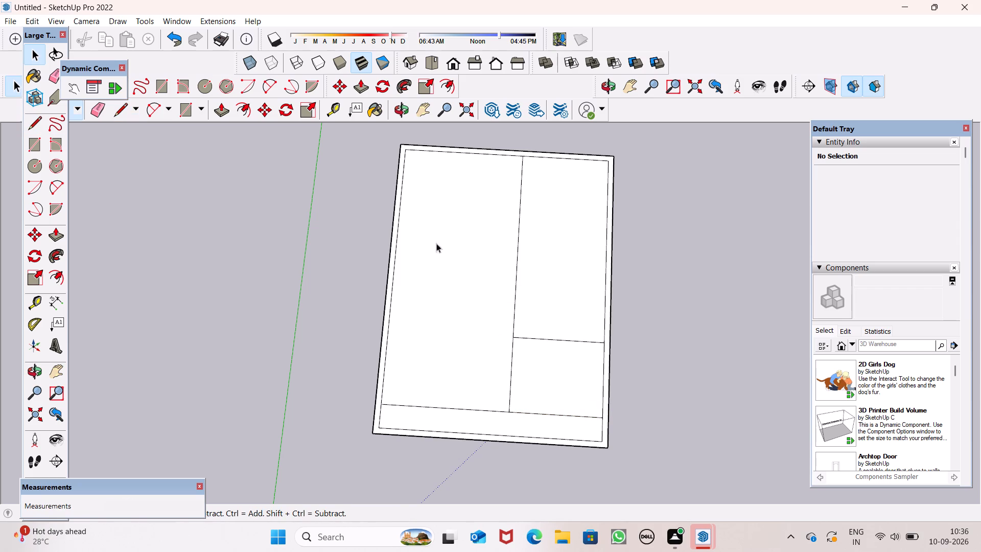
Place a guide 6" behind the front partition line, parallel to it.
scroll(425, 237, "down", 2)
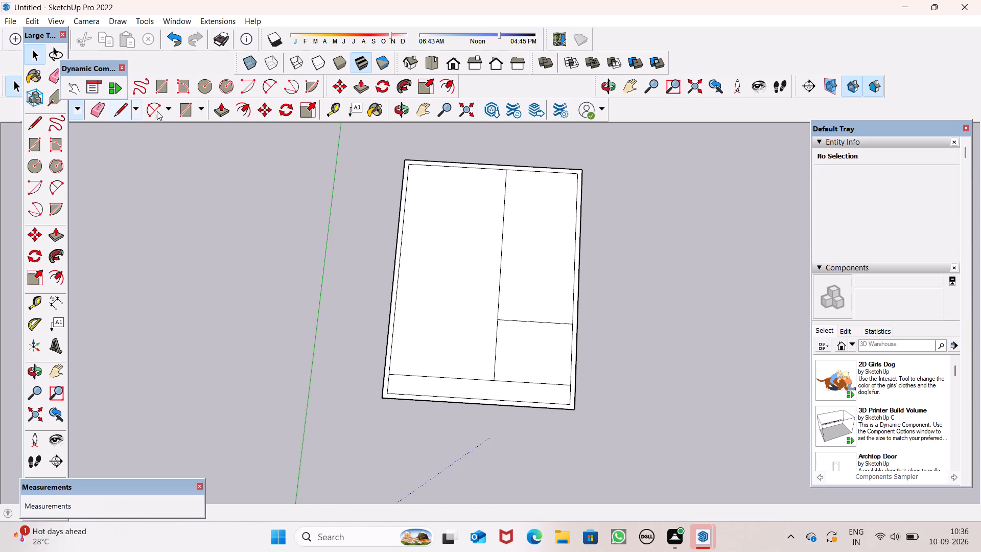
left_click(332, 109)
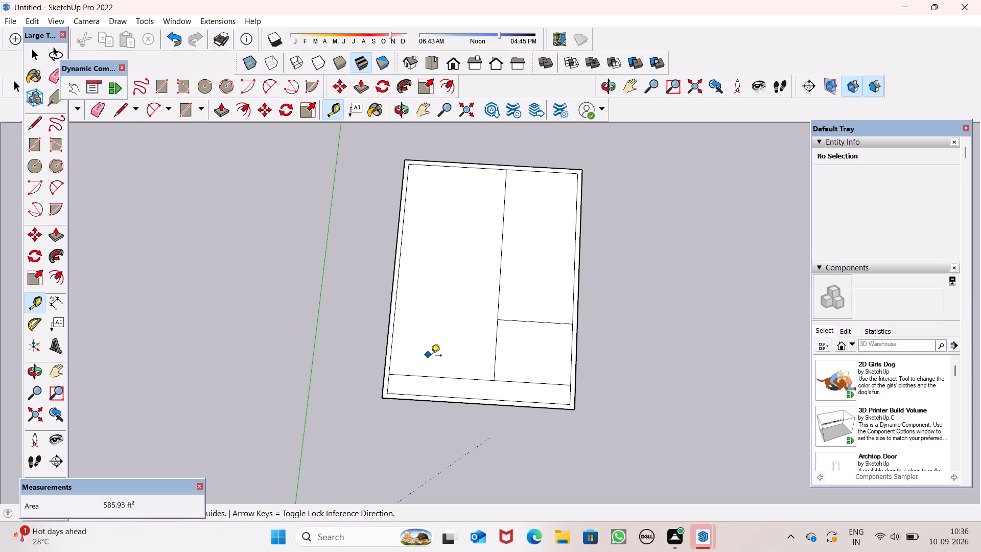
scroll(432, 377, "up", 6)
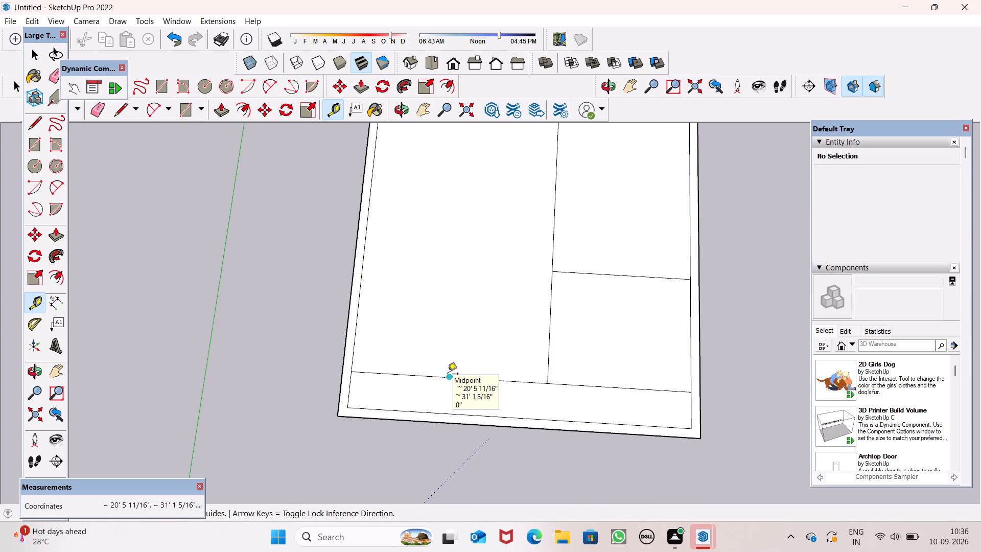
left_click(448, 375)
key("6")
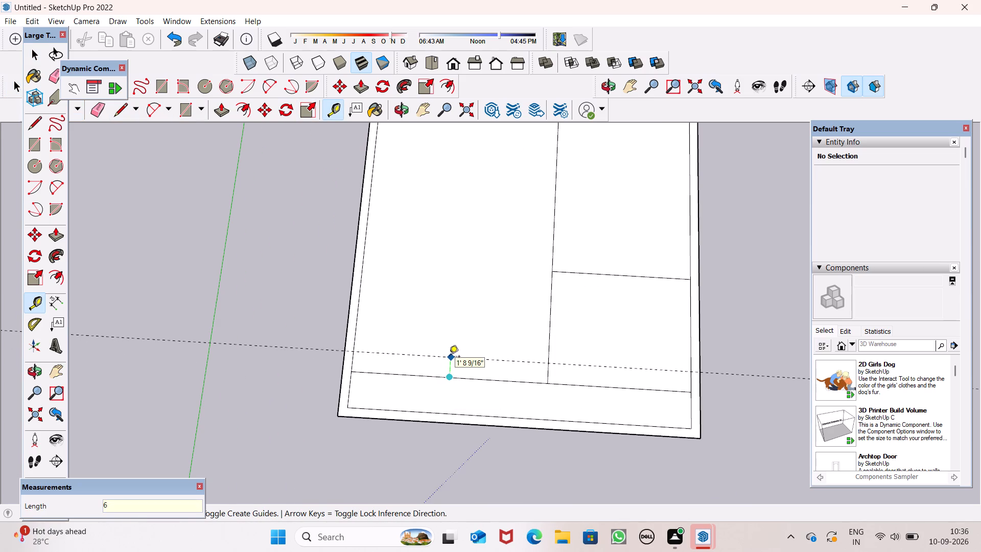
key("shift+quotedbl")
key("Return")
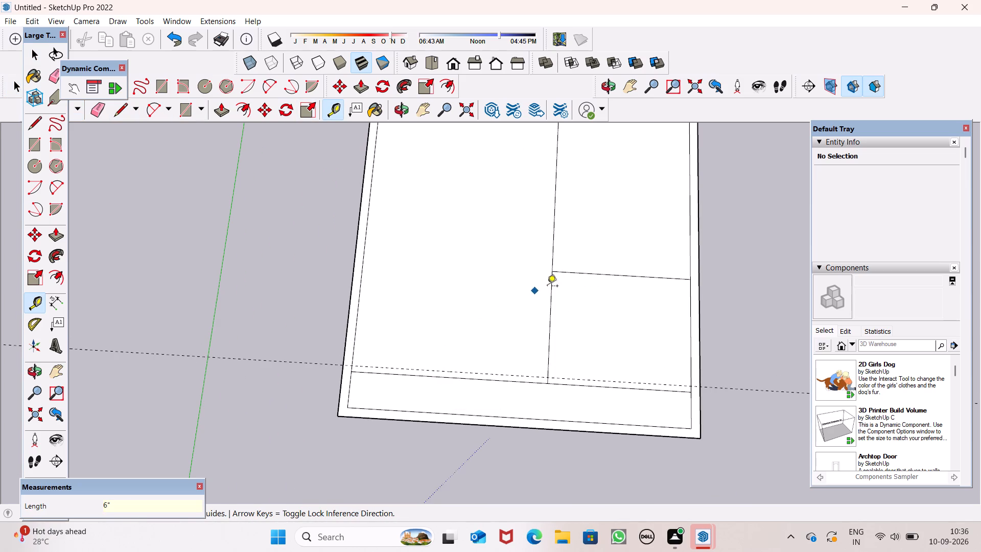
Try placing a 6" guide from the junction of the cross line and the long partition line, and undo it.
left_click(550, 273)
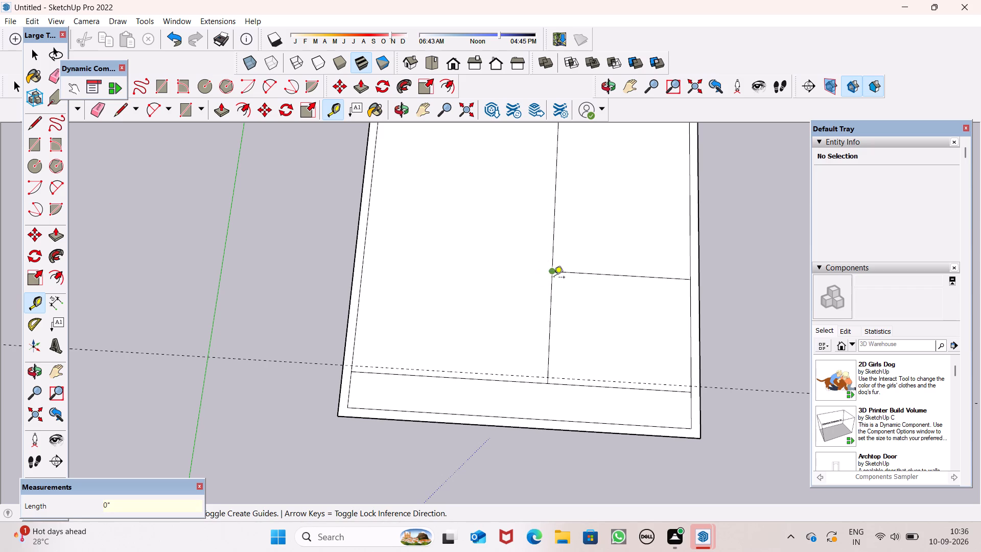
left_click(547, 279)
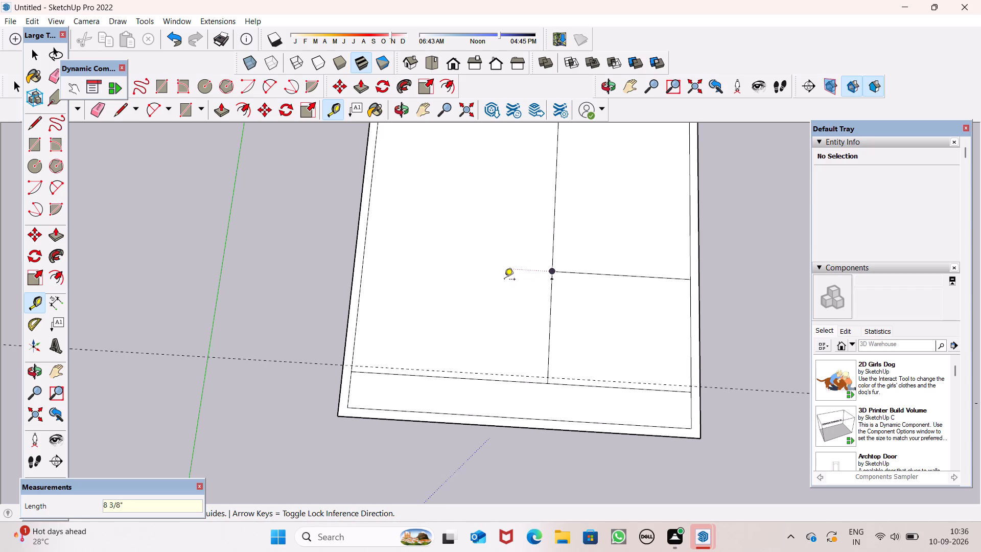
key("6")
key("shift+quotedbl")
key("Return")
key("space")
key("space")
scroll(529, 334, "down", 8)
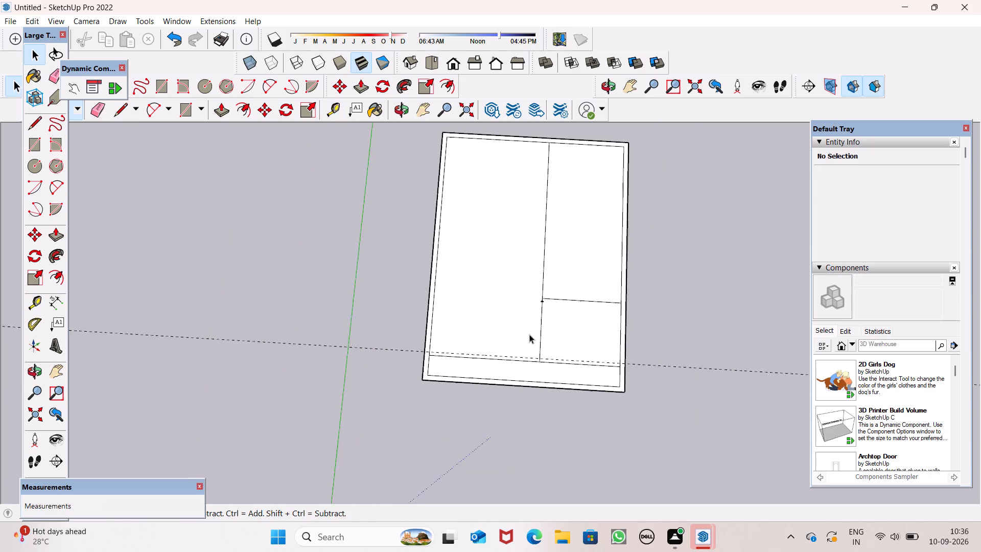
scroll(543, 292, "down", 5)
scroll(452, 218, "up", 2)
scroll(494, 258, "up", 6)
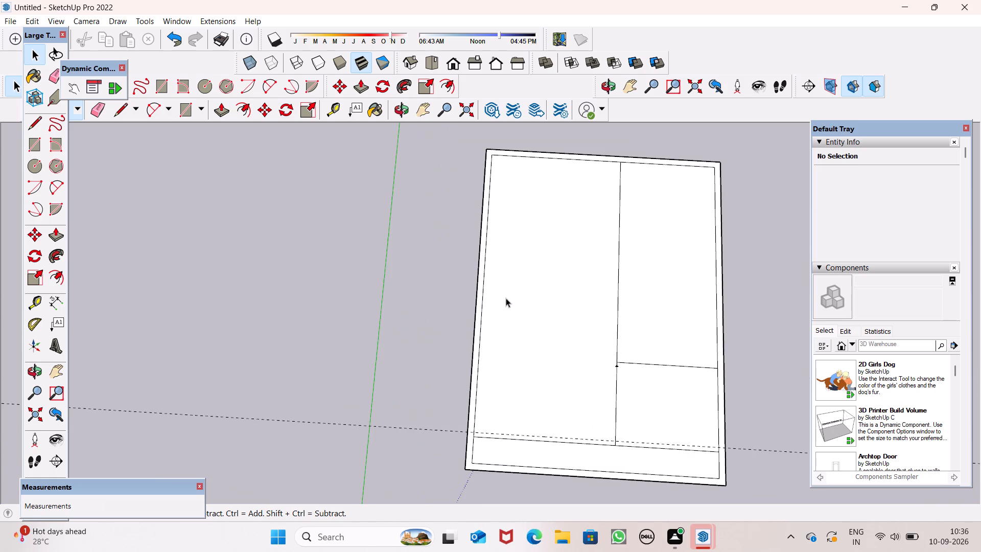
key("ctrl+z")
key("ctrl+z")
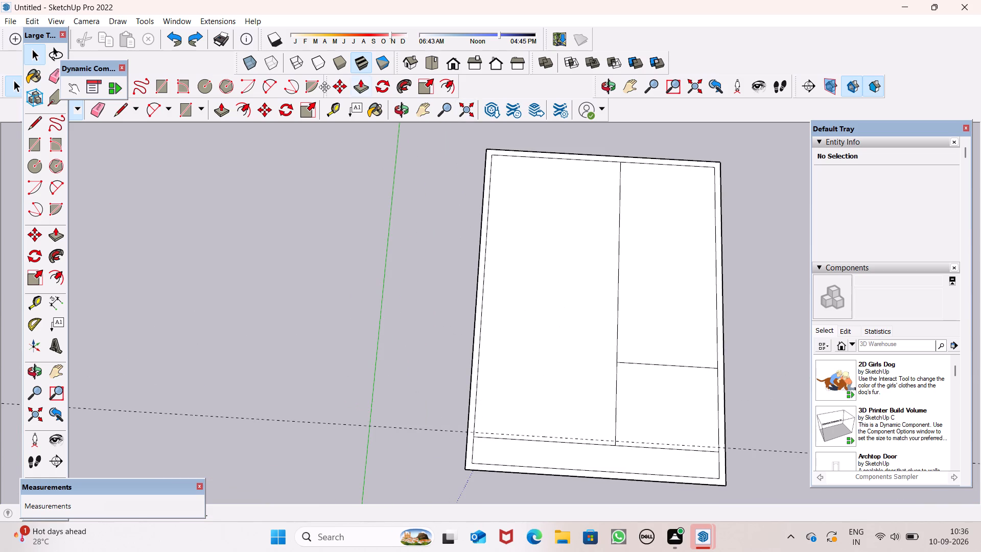
Place a guide 6" to the left of the long partition line, parallel to it.
left_click(338, 115)
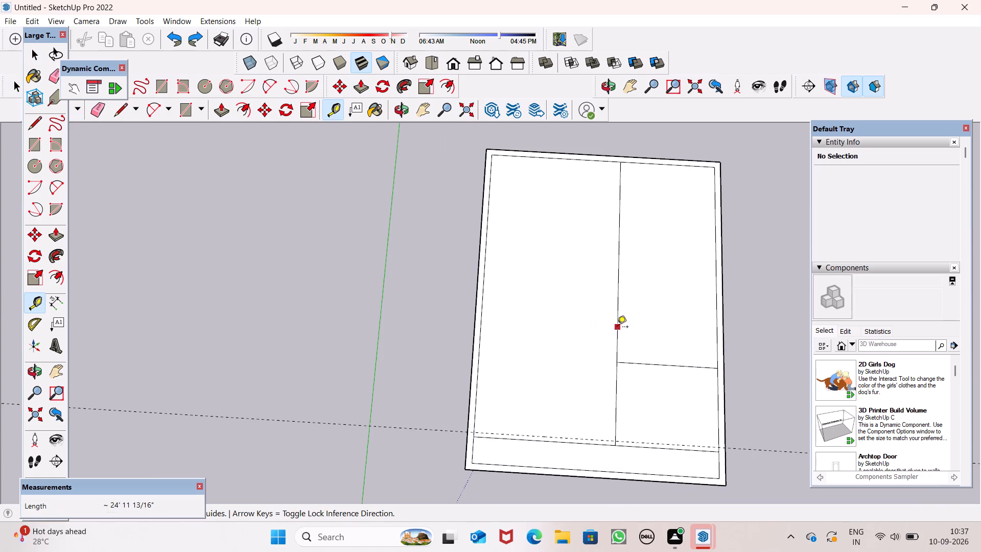
left_click(617, 323)
key("6")
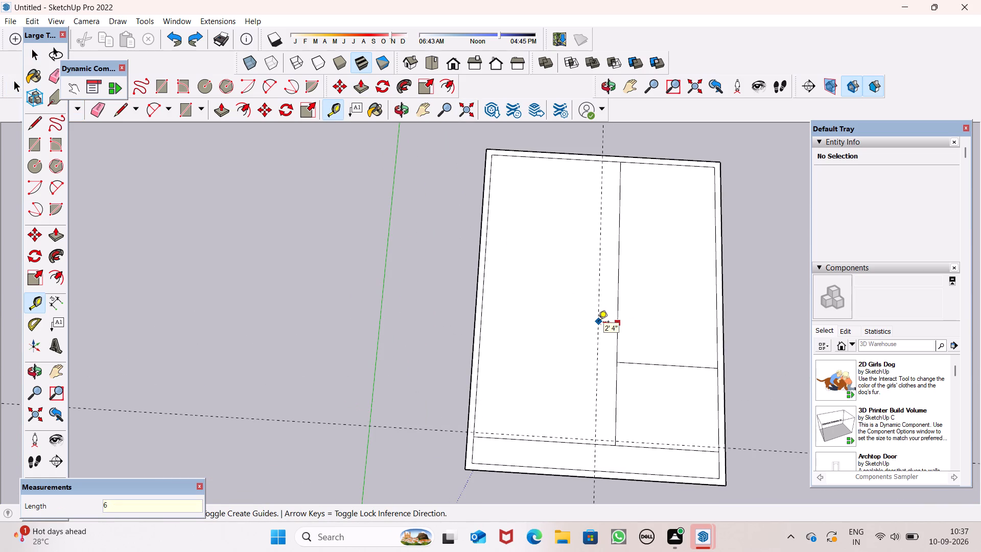
key("shift+quotedbl")
key("Return")
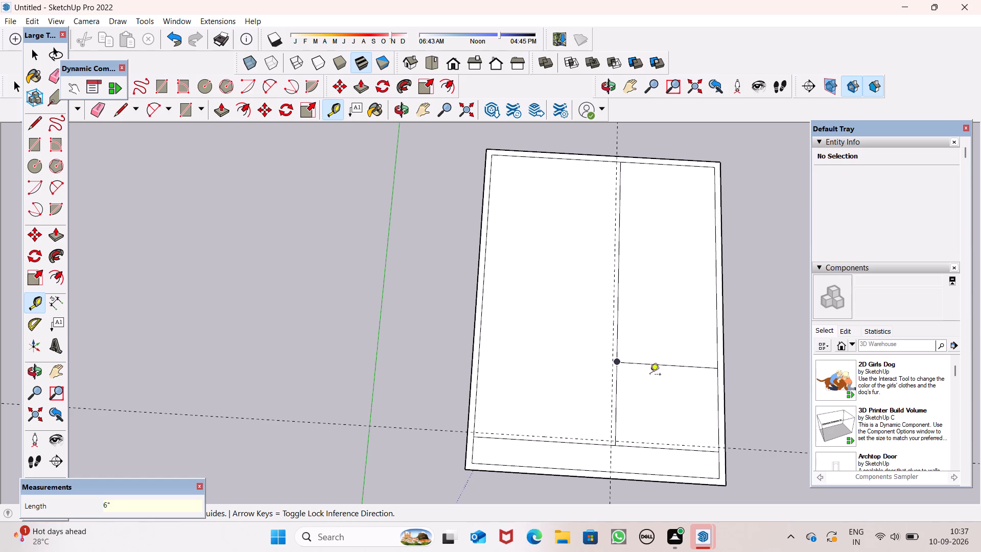
Place a guide 6" behind the cross line between the long partition and the right inner wall line.
left_click(651, 365)
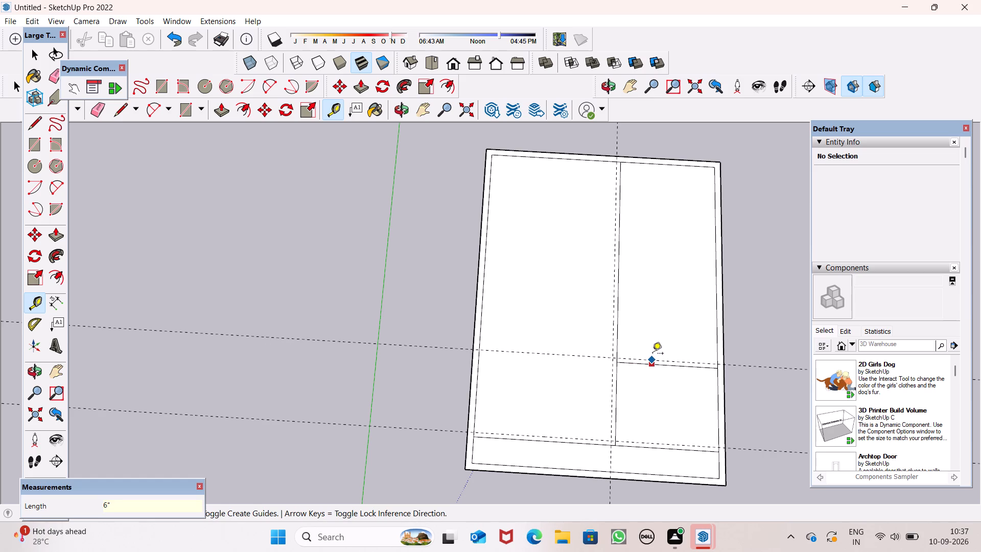
key("6")
key("shift+quotedbl")
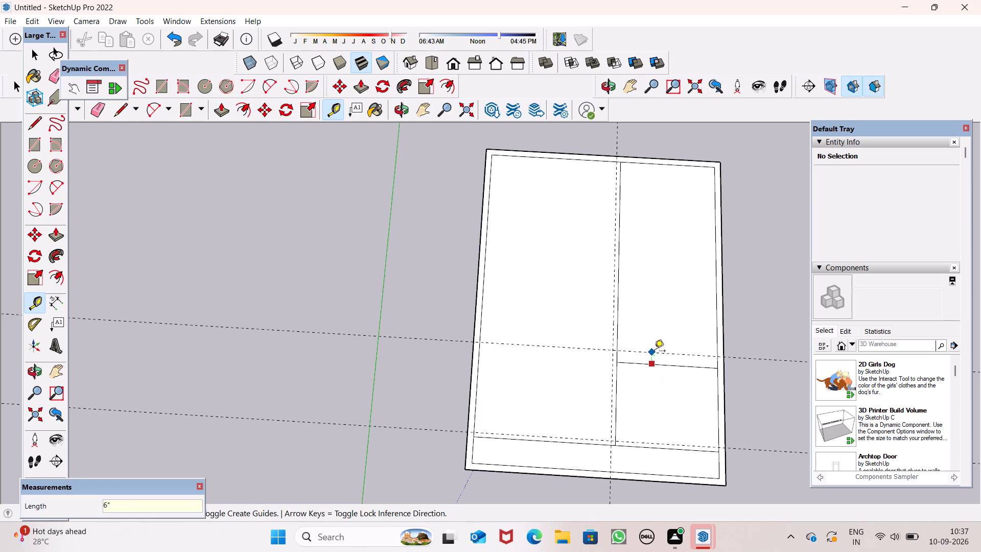
key("Return")
key("space")
key("space")
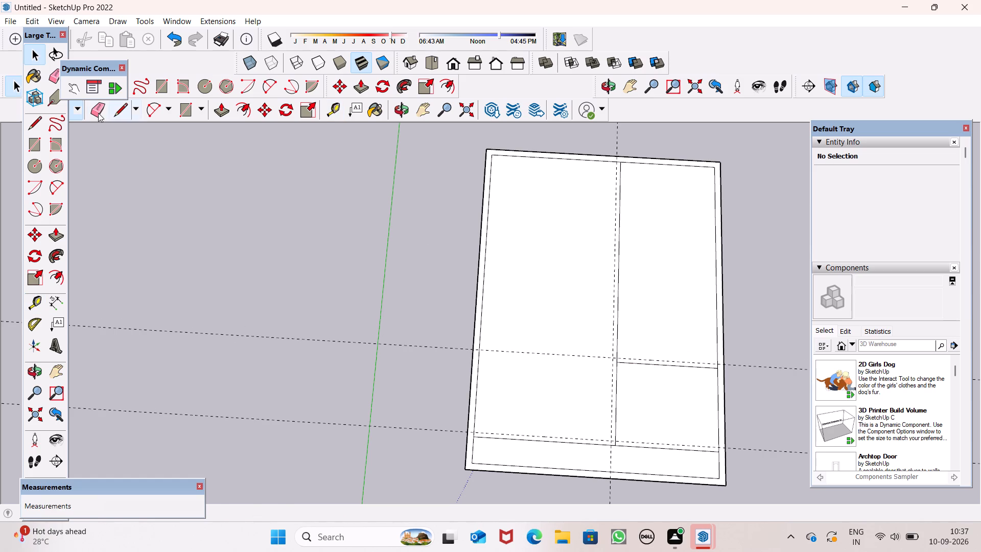
Draw a 28' 6" line along the front guide between the left and right inner wall lines.
left_click(114, 111)
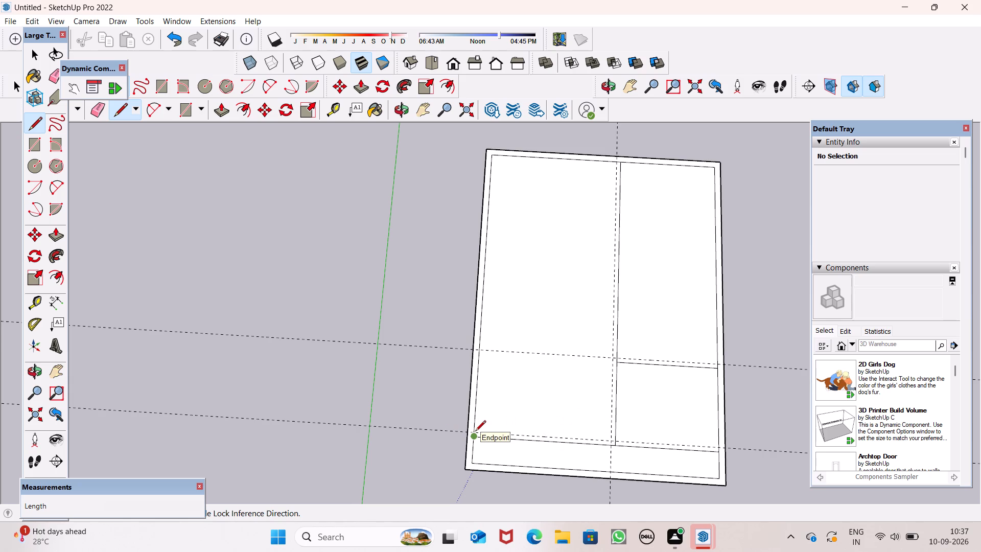
scroll(476, 428, "up", 8)
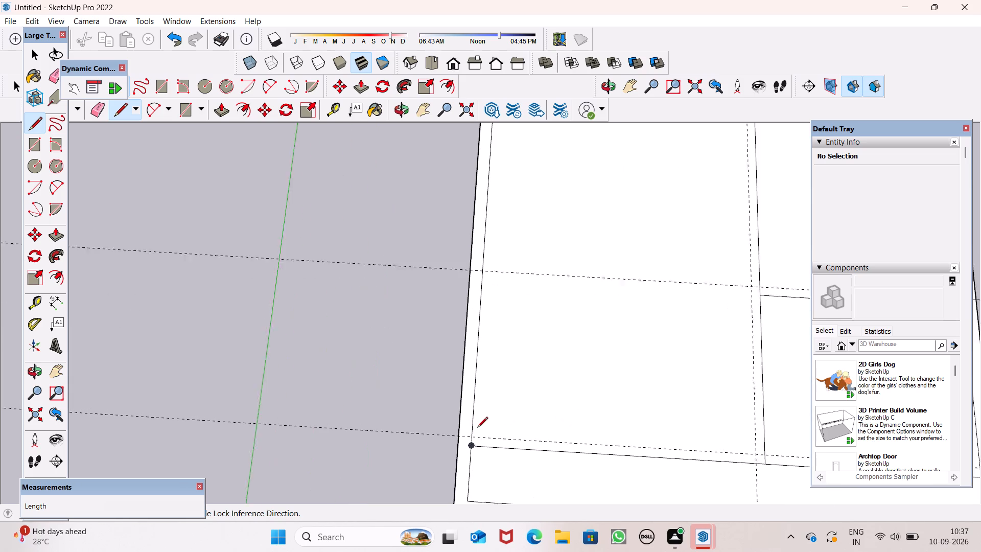
left_click(468, 439)
scroll(559, 419, "down", 13)
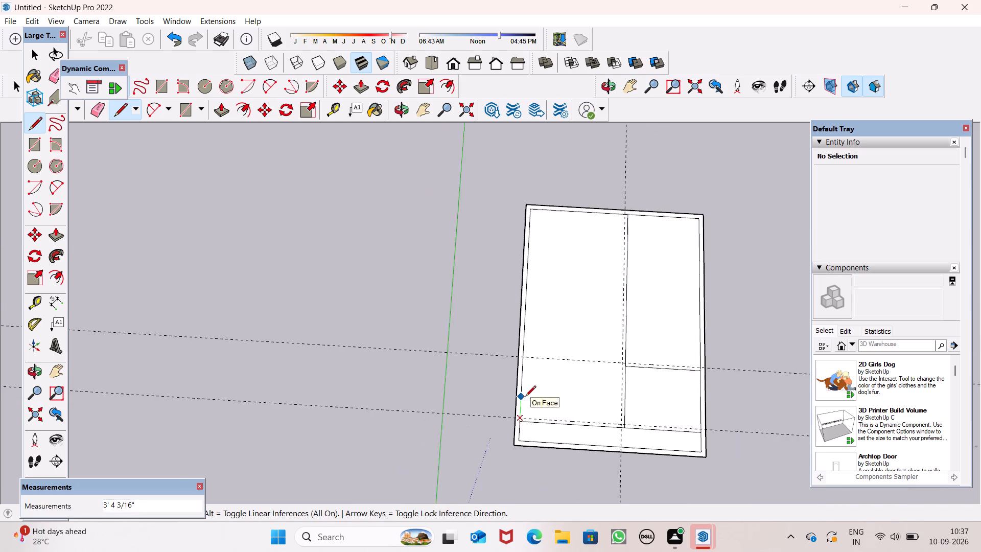
scroll(692, 419, "up", 7)
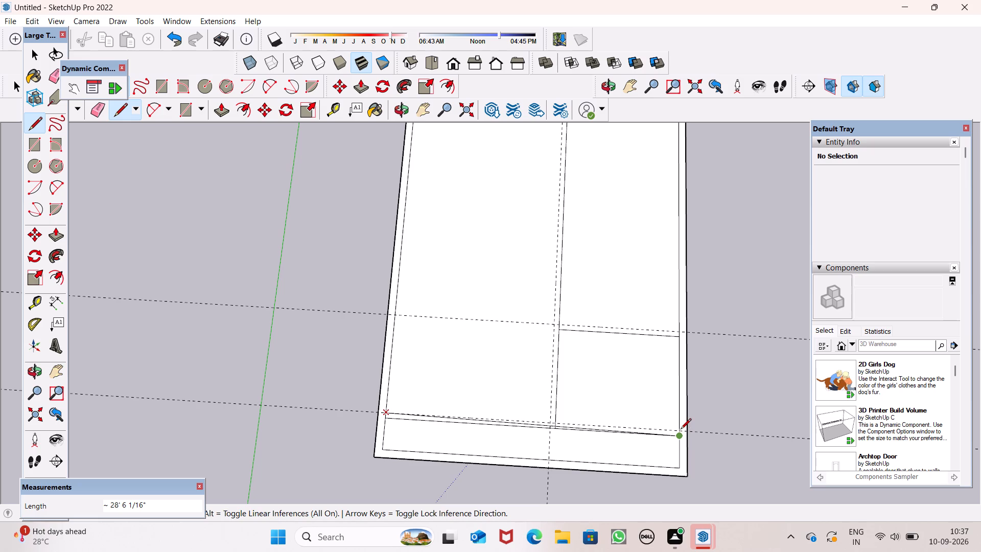
scroll(681, 430, "up", 8)
left_click(676, 430)
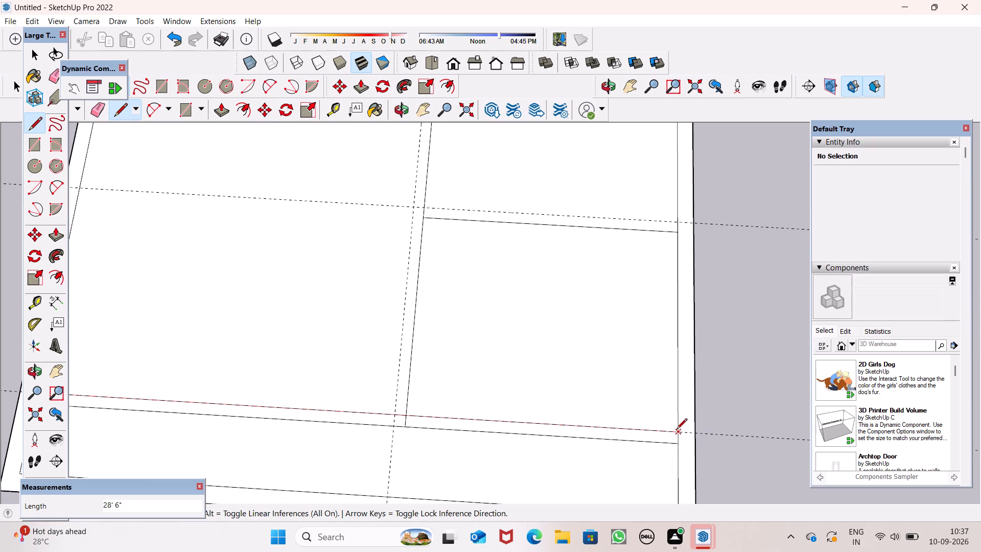
Draw a 35' line along the guide beside the long partition, from the back inner wall line to the front partition.
scroll(616, 350, "down", 7)
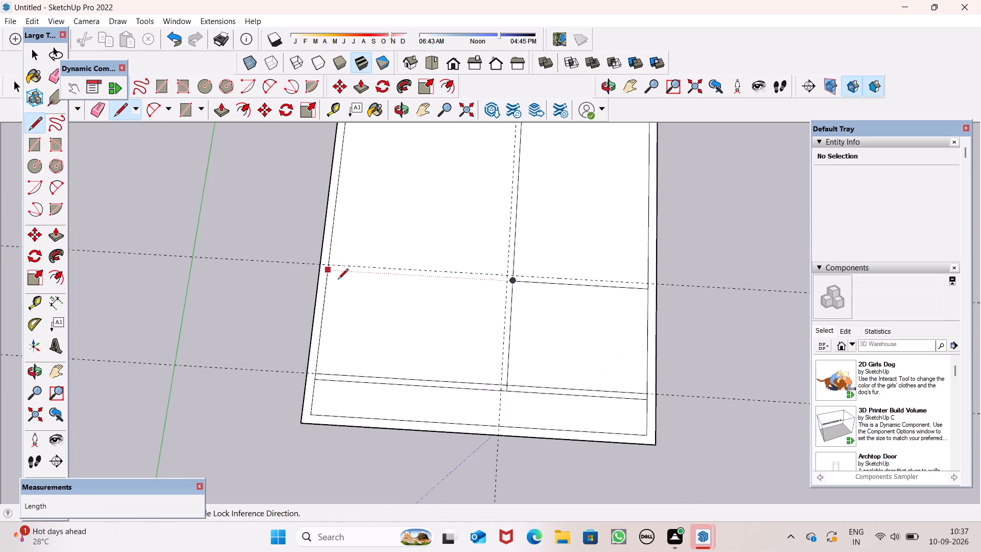
scroll(342, 294, "down", 4)
scroll(438, 320, "down", 3)
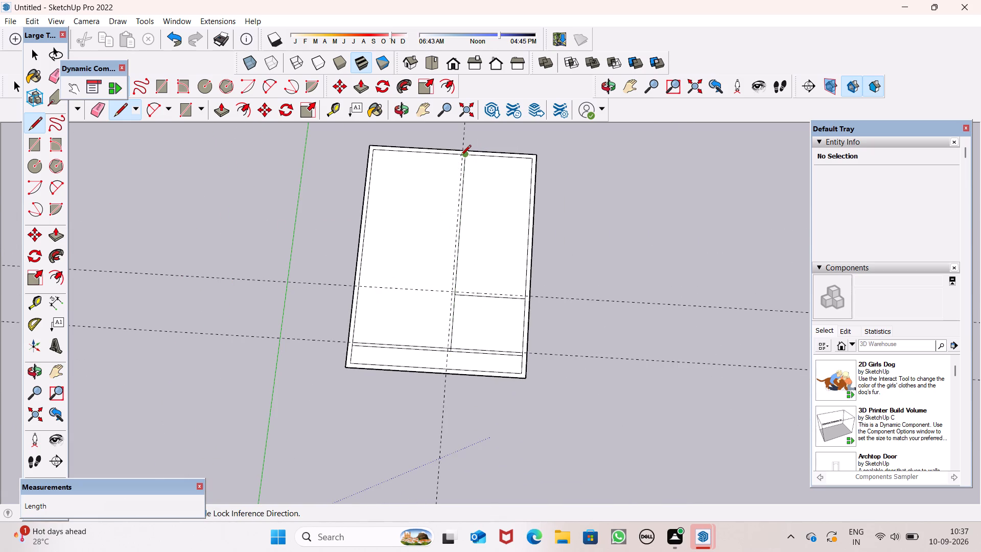
scroll(461, 156, "up", 6)
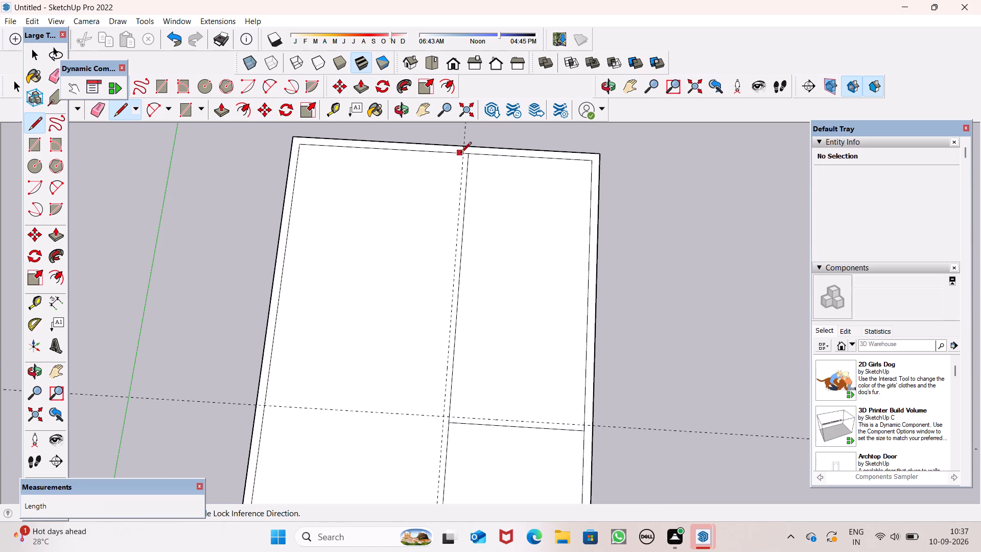
left_click(460, 153)
scroll(412, 257, "down", 6)
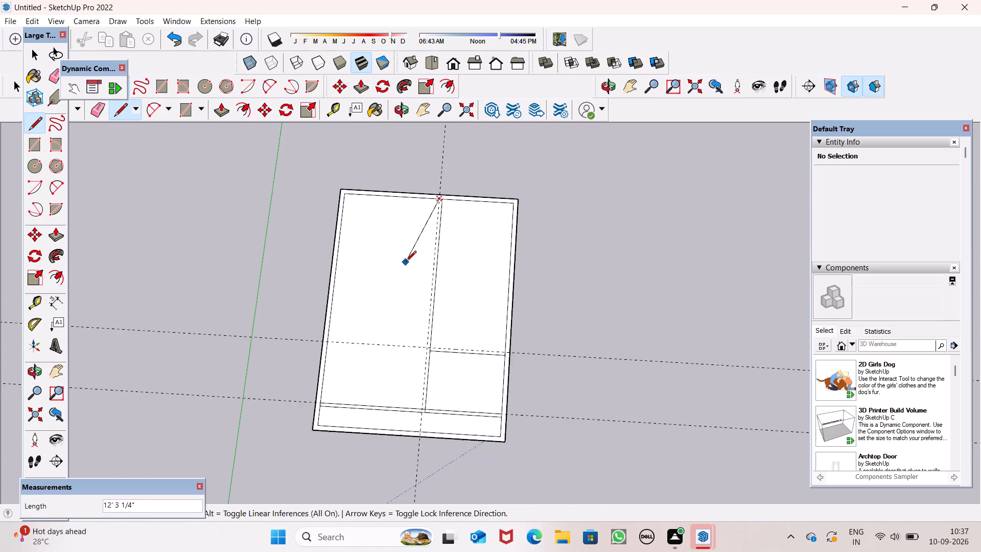
scroll(404, 265, "down", 3)
scroll(413, 380, "up", 5)
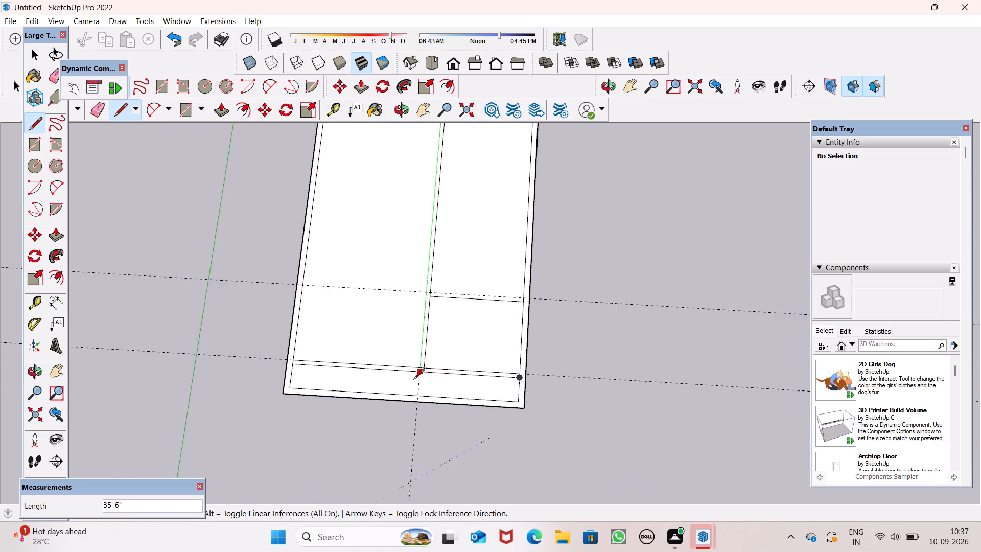
scroll(413, 380, "up", 3)
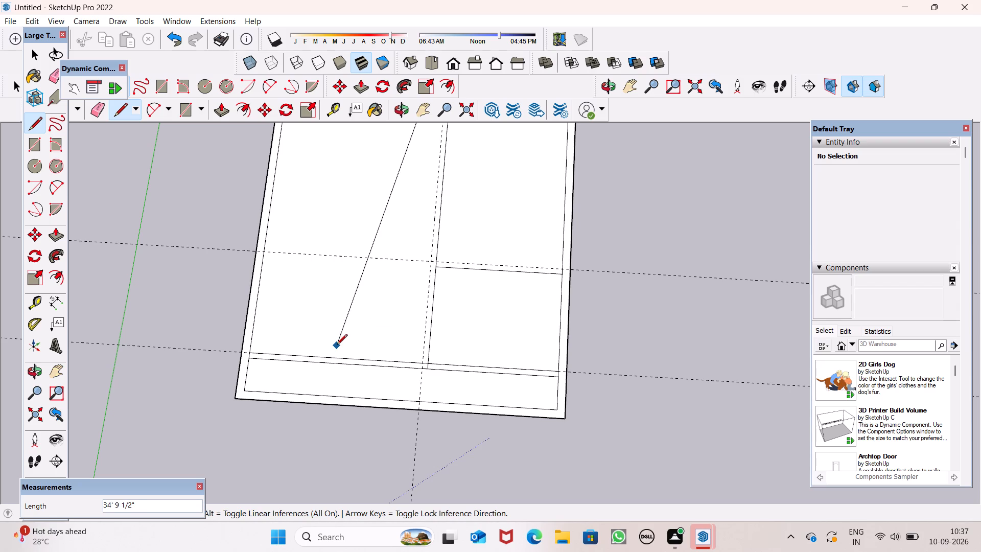
scroll(419, 367, "up", 7)
left_click(422, 360)
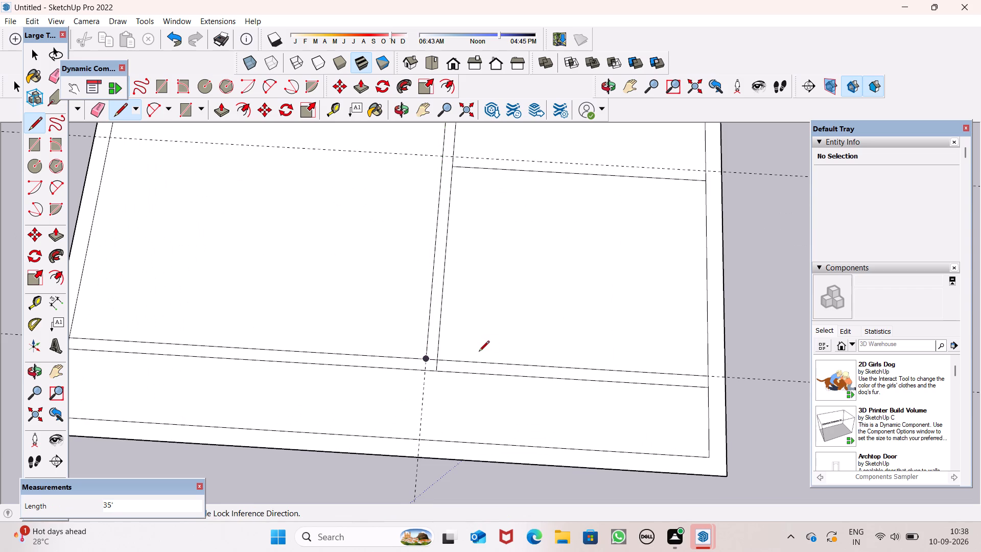
Draw a line about 12' long on the cross guide, from the long partition to the right inner wall line.
scroll(486, 352, "down", 5)
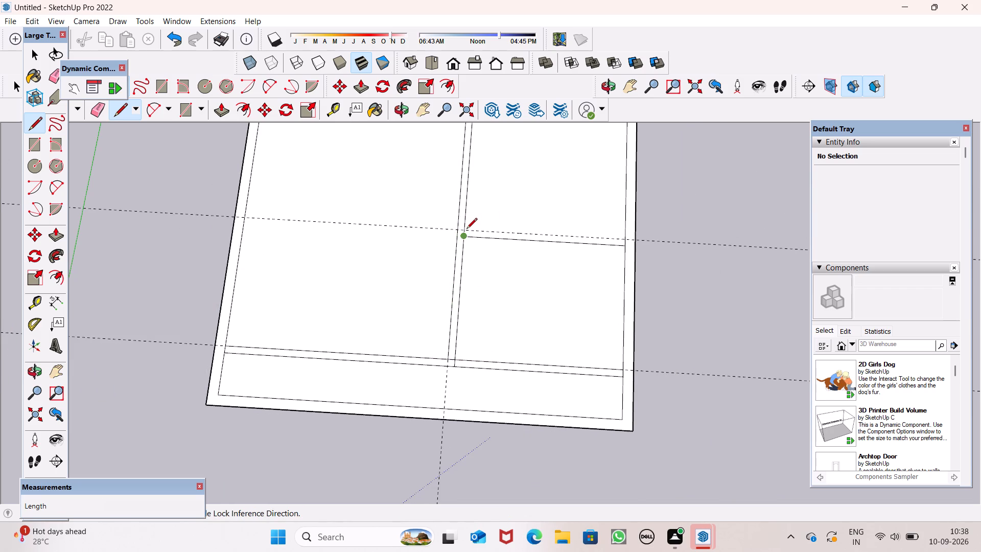
left_click(464, 227)
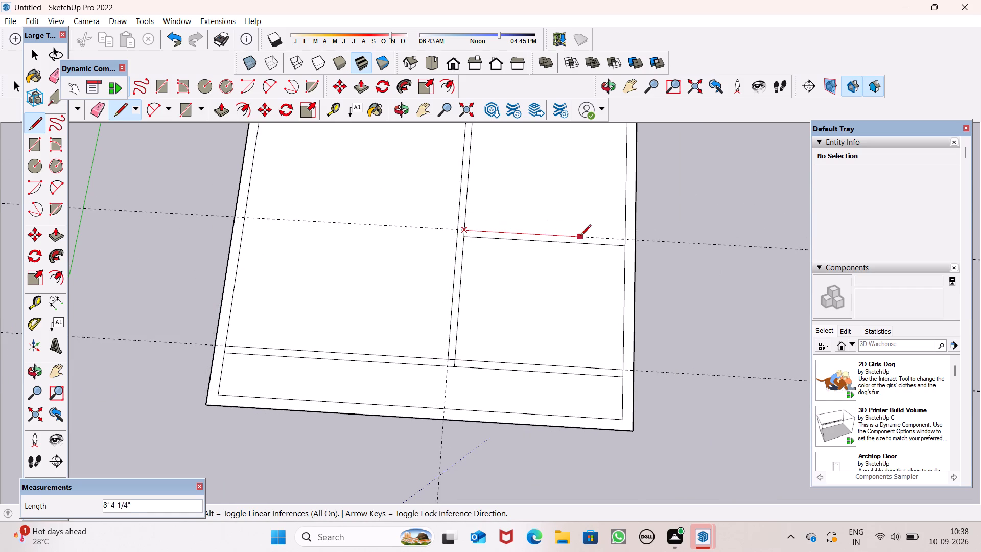
left_click(622, 237)
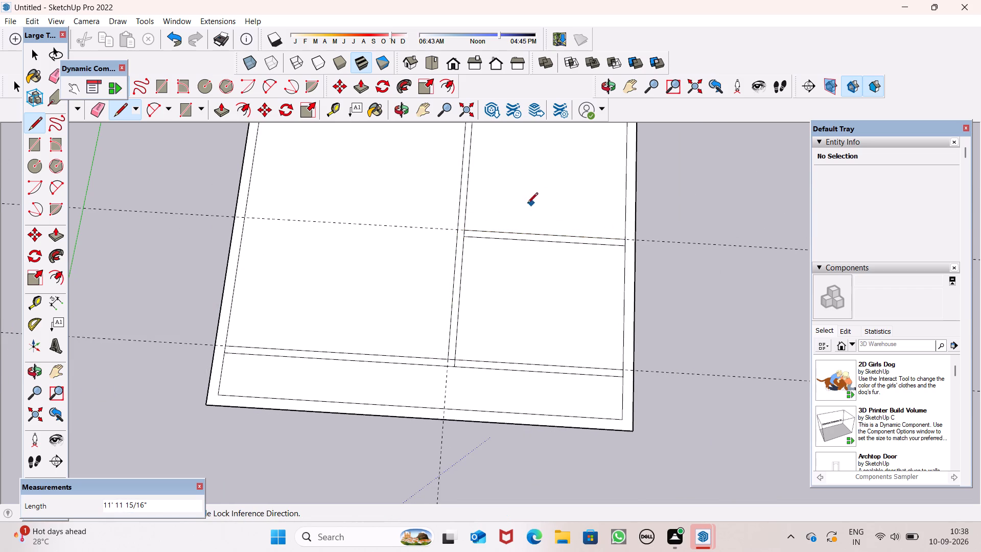
key("space")
key("space")
scroll(445, 287, "down", 7)
key("space")
key("space")
Erase the three construction guides used for the partition walls.
scroll(443, 312, "down", 6)
scroll(407, 158, "up", 6)
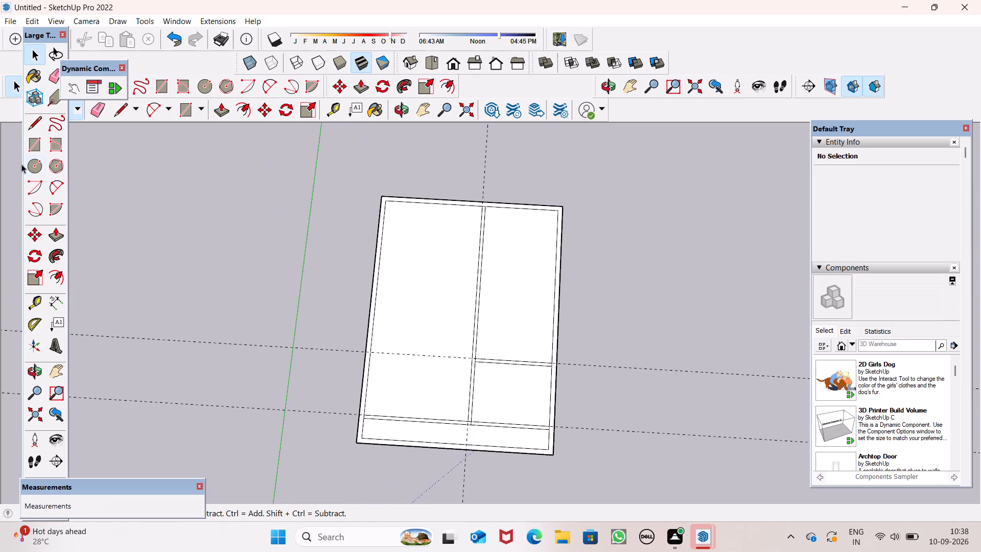
left_click(95, 109)
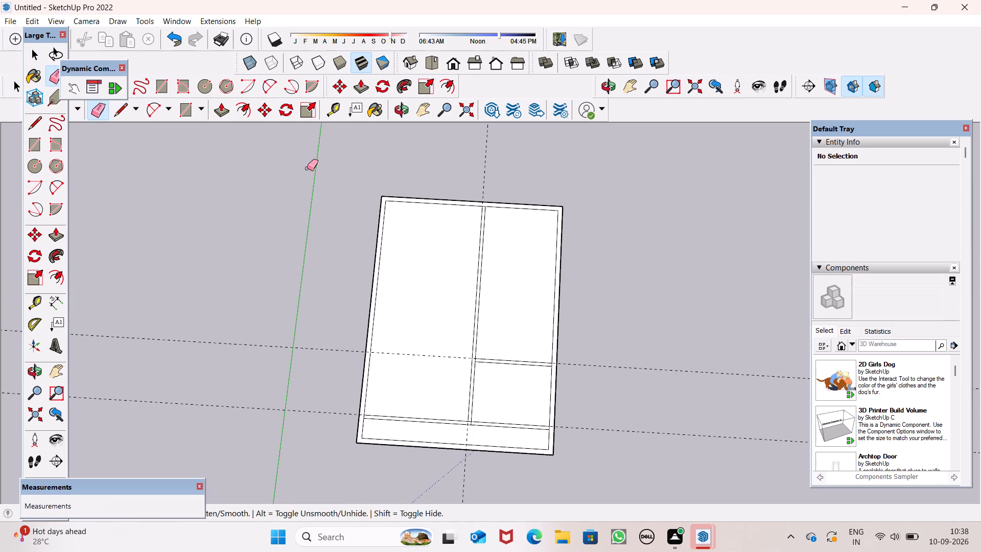
left_click_drag(494, 188, 449, 187)
left_click_drag(320, 331, 312, 434)
Erase the short segments inside the front partition where it meets the left inner wall line and the long partition.
scroll(382, 433, "up", 18)
left_click_drag(333, 401, 326, 404)
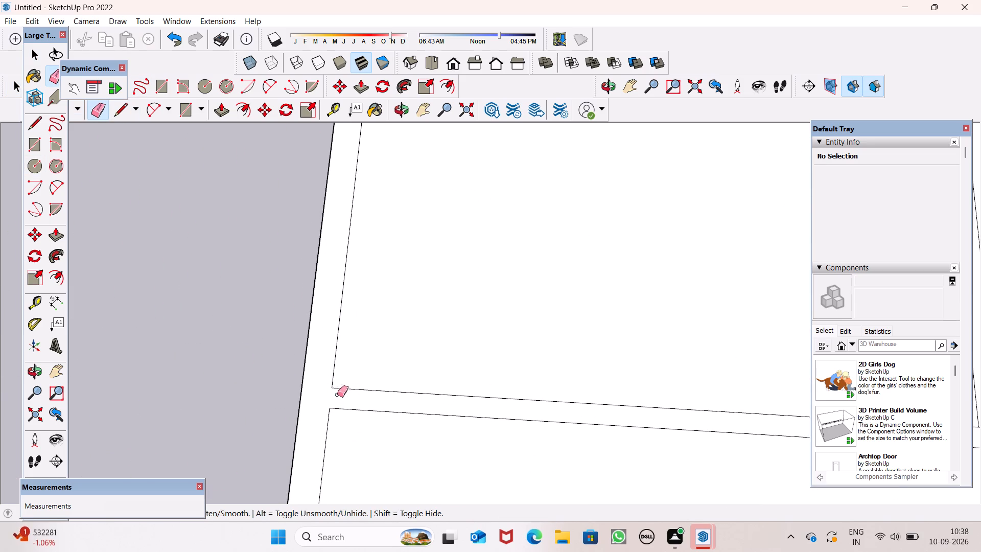
scroll(349, 309, "down", 9)
scroll(694, 388, "up", 8)
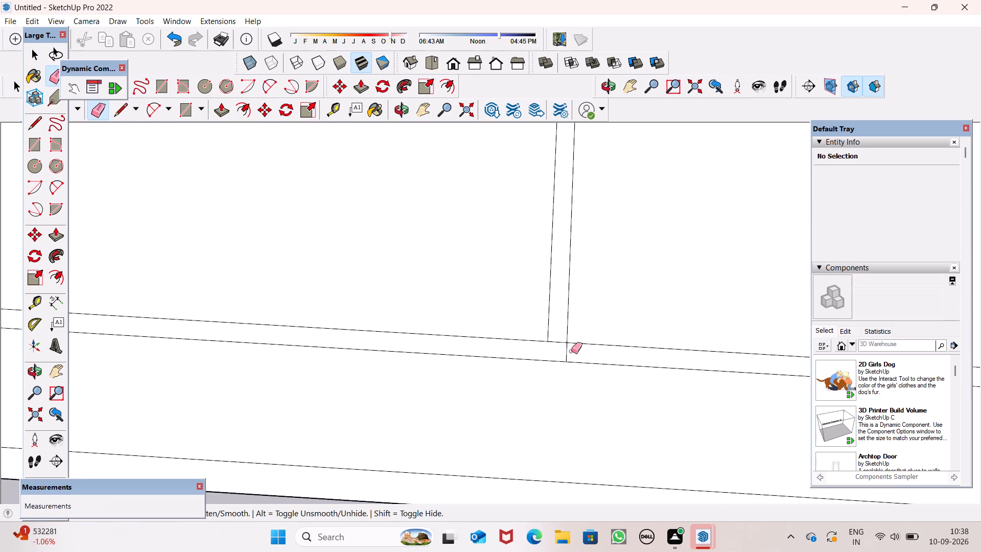
left_click_drag(571, 351, 565, 352)
left_click_drag(557, 335, 554, 348)
Erase the short segments closing both ends of the cross partition, at the long partition and the right inner wall line.
scroll(522, 326, "down", 7)
scroll(468, 306, "down", 7)
scroll(514, 220, "up", 7)
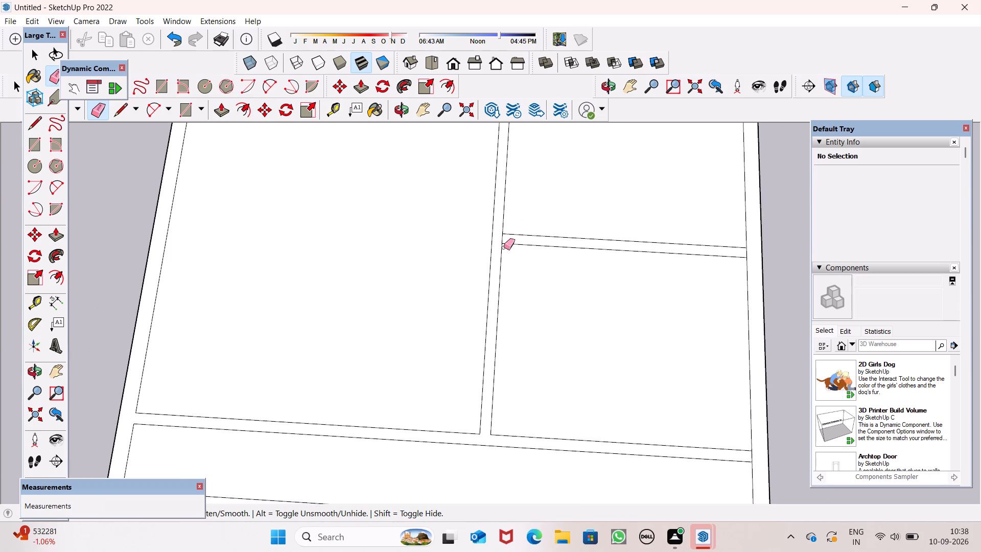
scroll(502, 242, "up", 8)
left_click(505, 234)
scroll(500, 240, "down", 15)
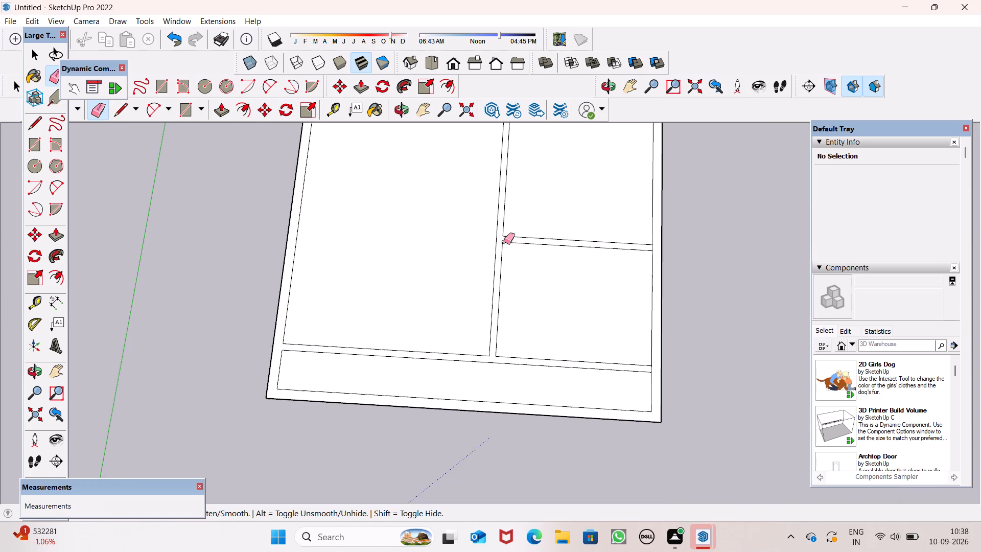
scroll(705, 264, "up", 6)
scroll(642, 243, "up", 8)
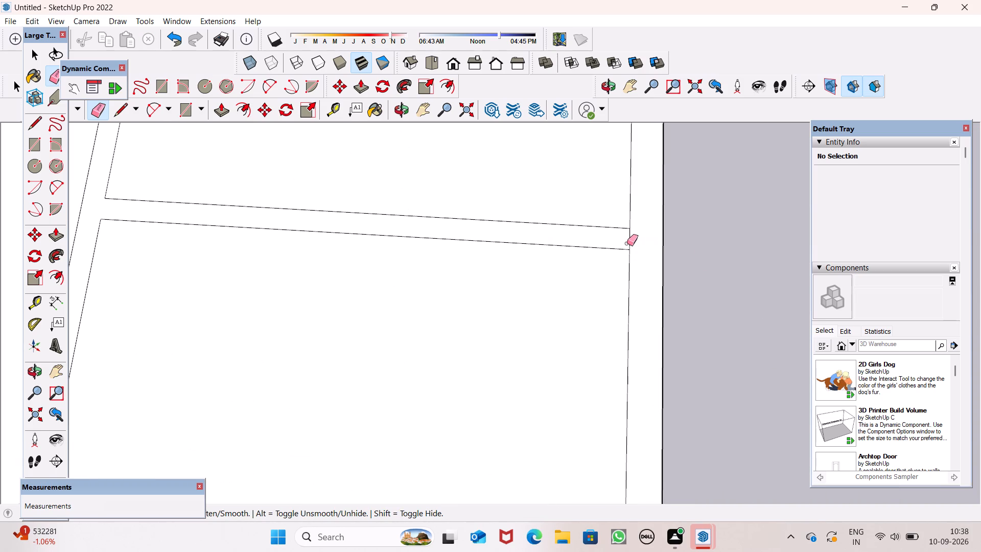
left_click(627, 243)
Erase the short segment closing the front partition's end at the right inner wall line.
scroll(625, 250, "down", 13)
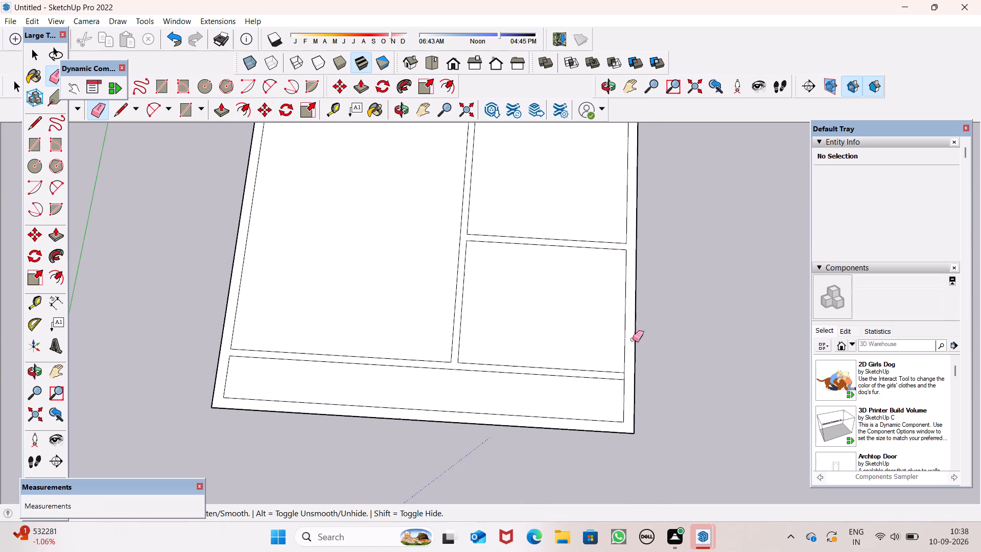
scroll(632, 419, "up", 8)
left_click_drag(629, 346, 622, 345)
Erase the short segment of the back inner wall line between the two long partition lines.
scroll(642, 365, "down", 6)
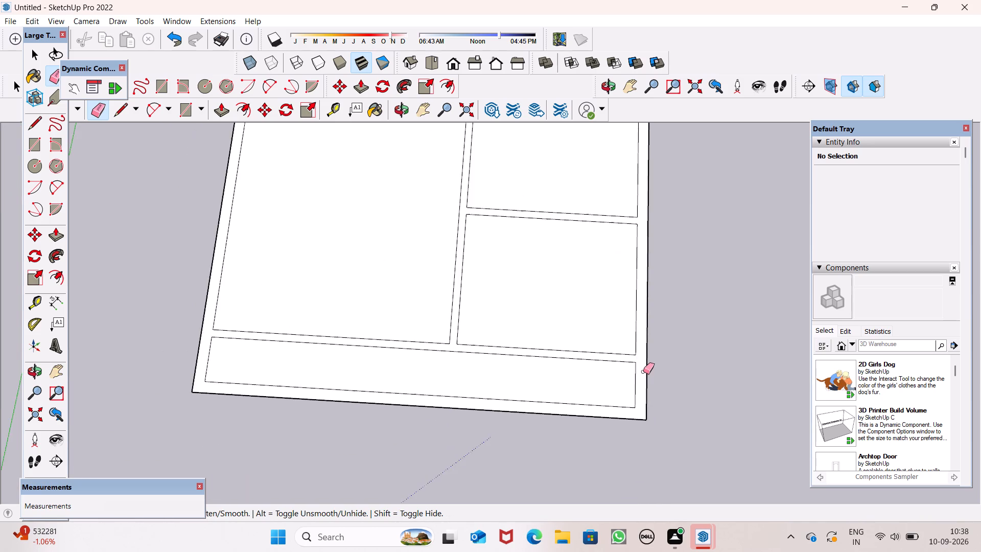
scroll(643, 372, "down", 15)
scroll(621, 201, "up", 7)
scroll(538, 175, "up", 2)
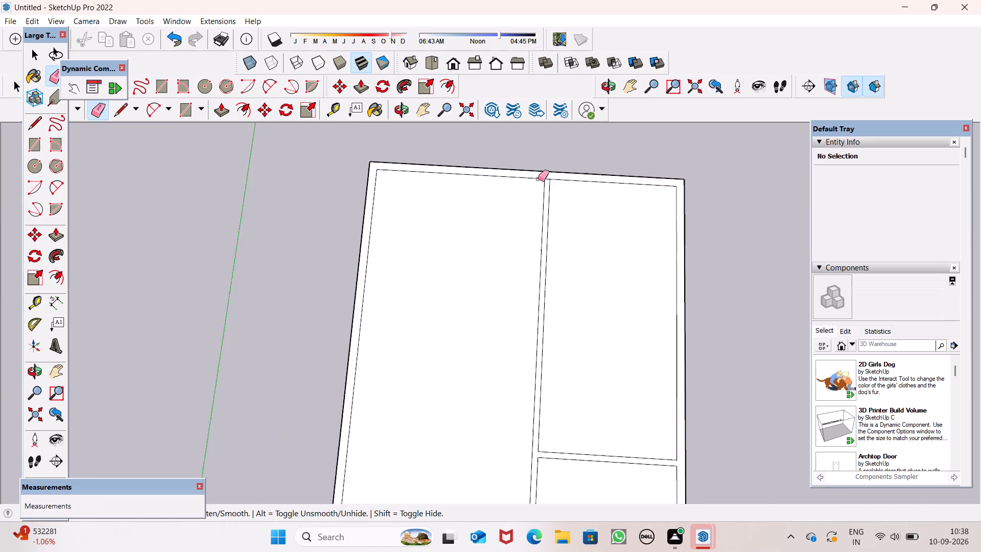
scroll(538, 179, "up", 11)
left_click(542, 181)
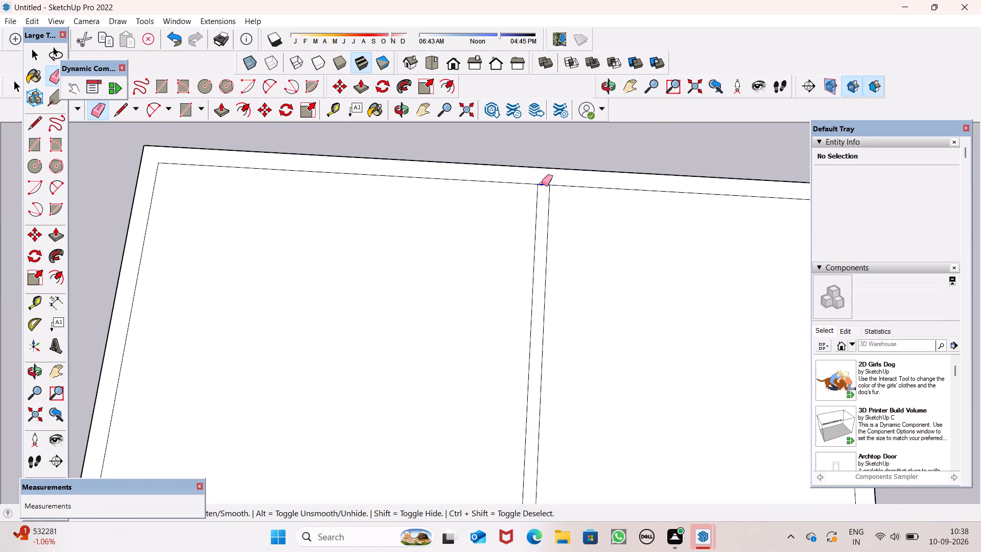
key("space")
key("space")
scroll(547, 165, "down", 5)
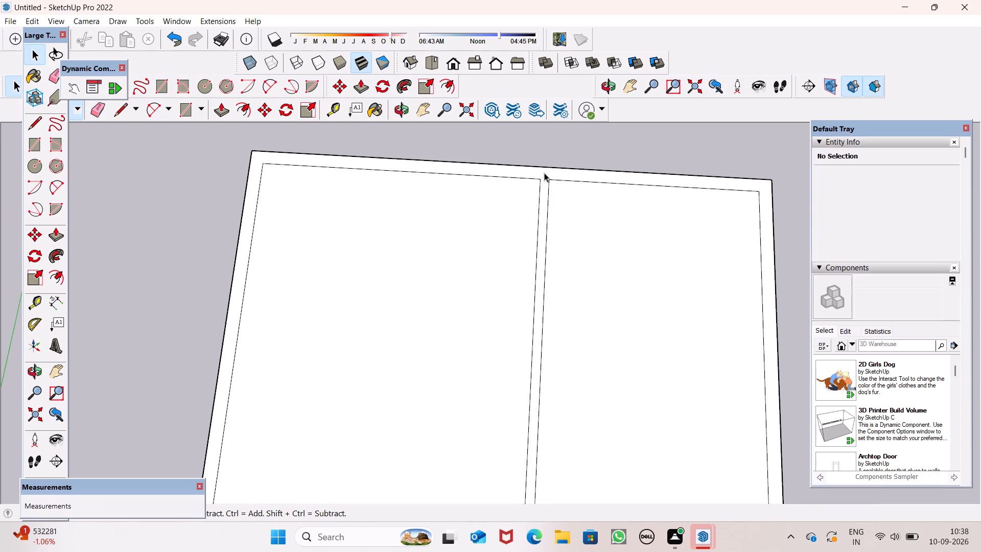
scroll(544, 173, "down", 12)
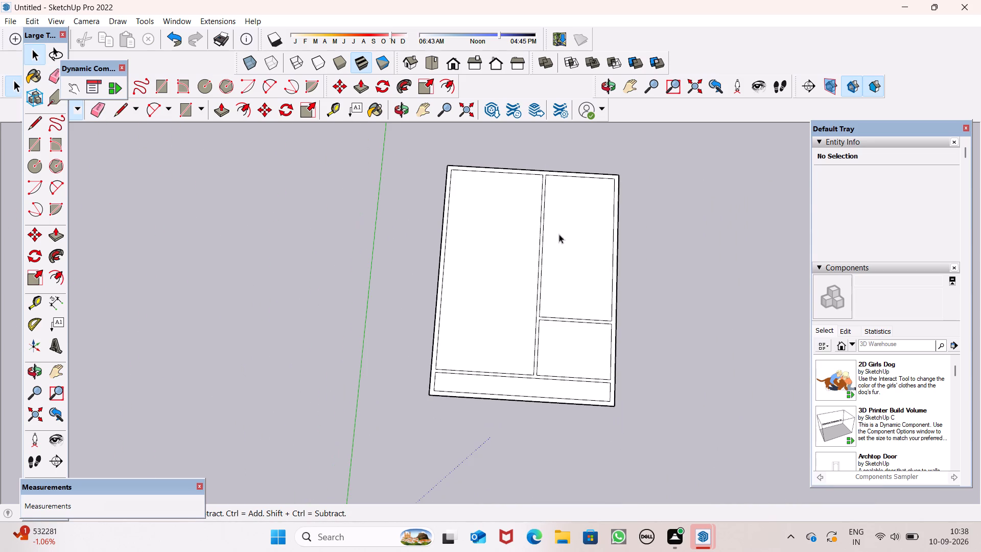
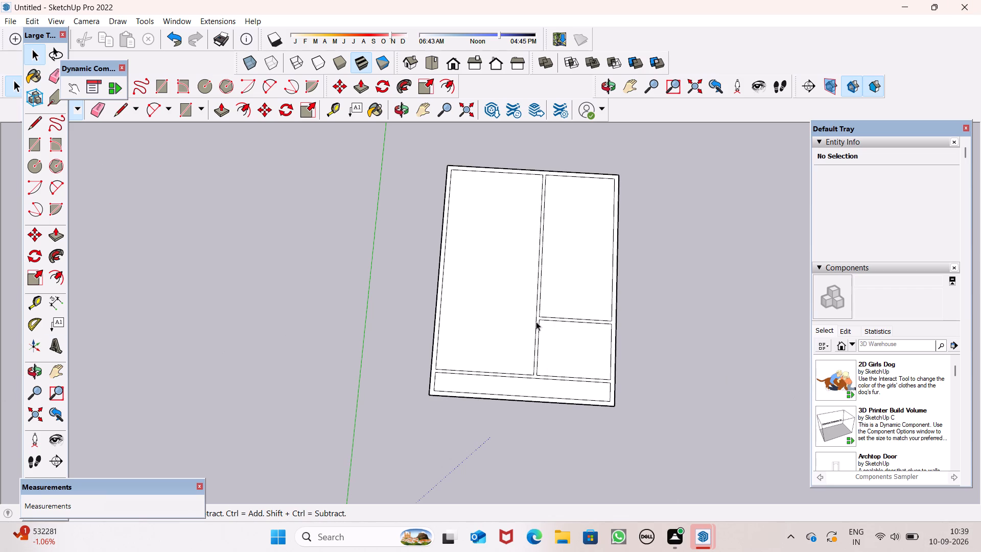
Draw a 6" line across the front partition, a short distance left of the long partition.
scroll(647, 331, "up", 4)
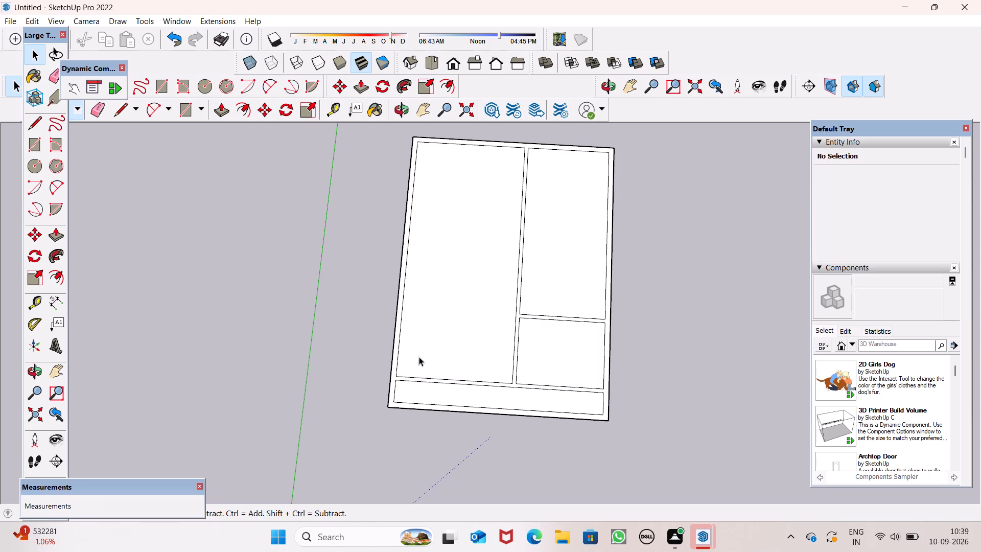
scroll(367, 364, "down", 1)
scroll(576, 404, "up", 1)
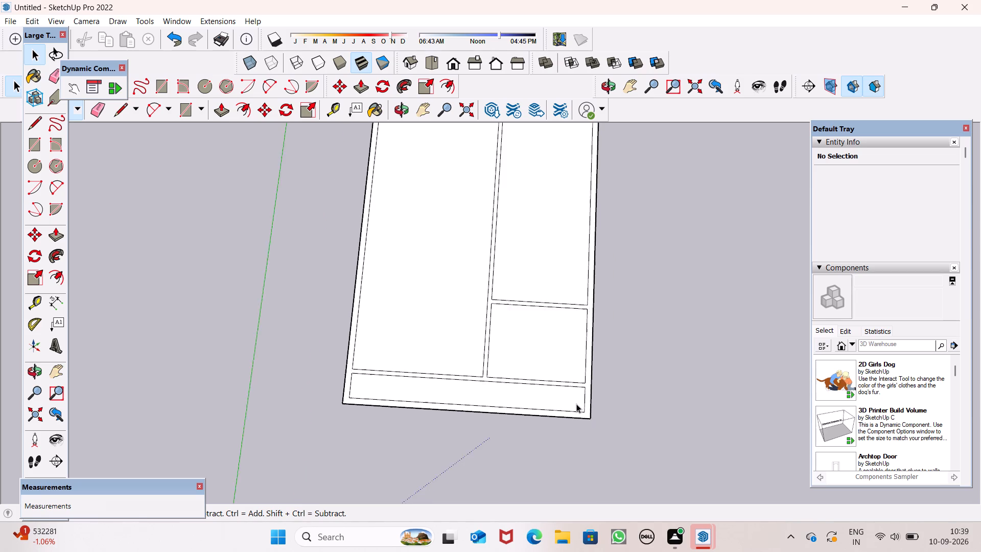
scroll(576, 404, "up", 2)
scroll(586, 386, "down", 2)
scroll(577, 364, "up", 6)
middle_click_drag(578, 364, 582, 312)
scroll(582, 312, "down", 4)
middle_click_drag(584, 313, 595, 413)
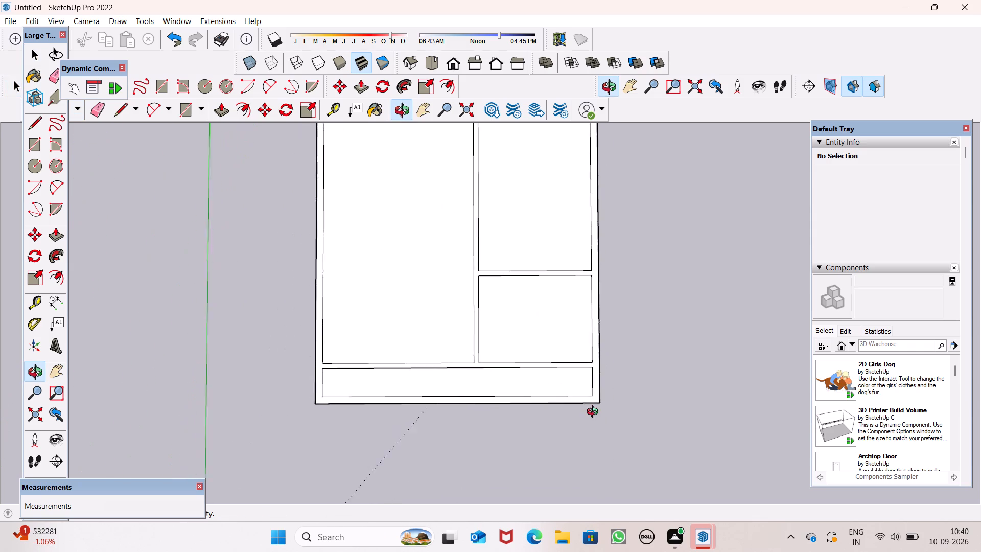
middle_click_drag(595, 413, 591, 417)
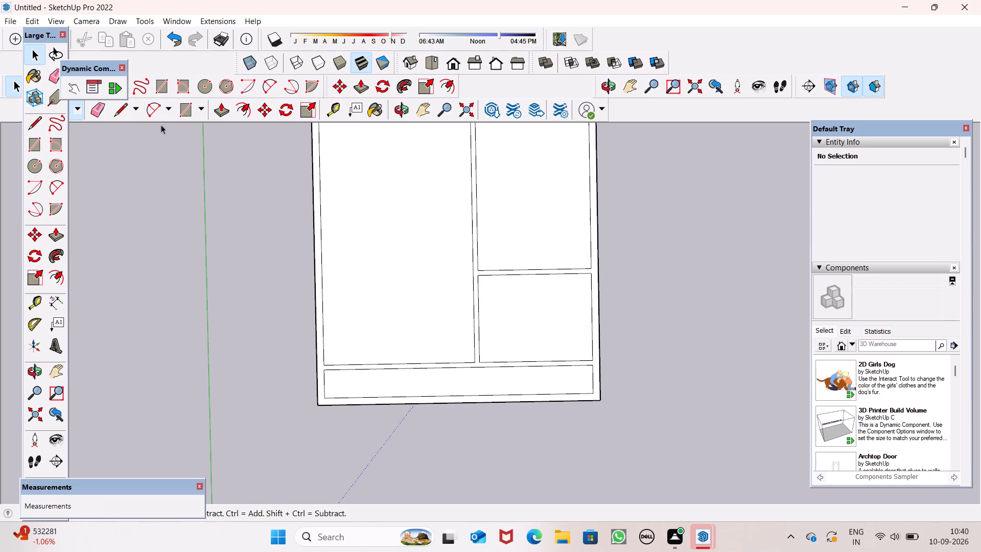
left_click(115, 116)
scroll(442, 413, "up", 2)
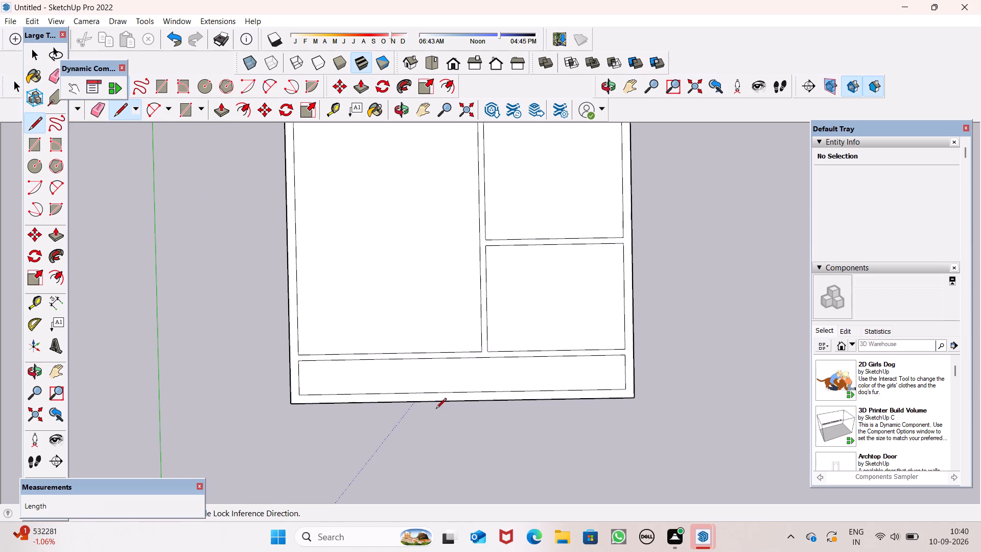
middle_click_drag(436, 409, 434, 373)
scroll(432, 373, "up", 1)
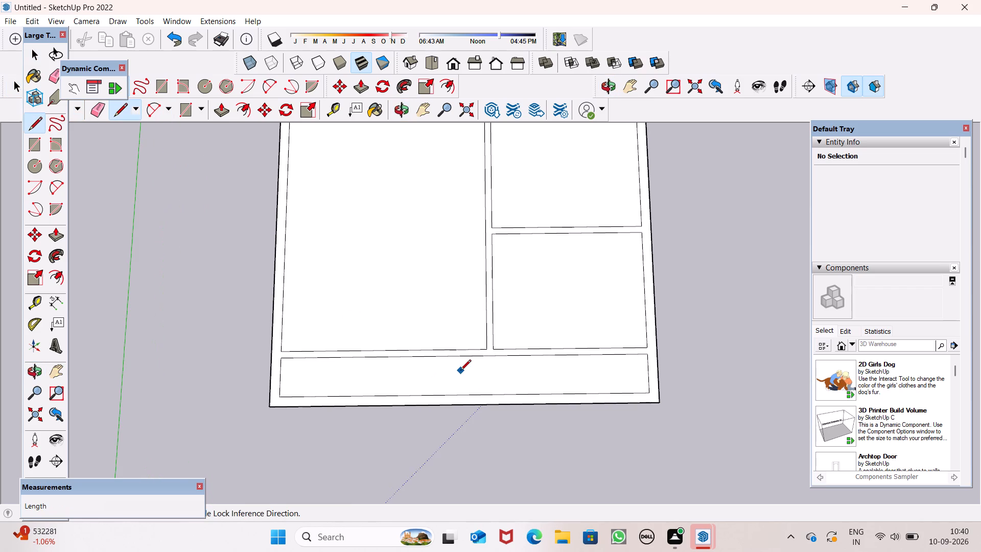
scroll(466, 367, "up", 7)
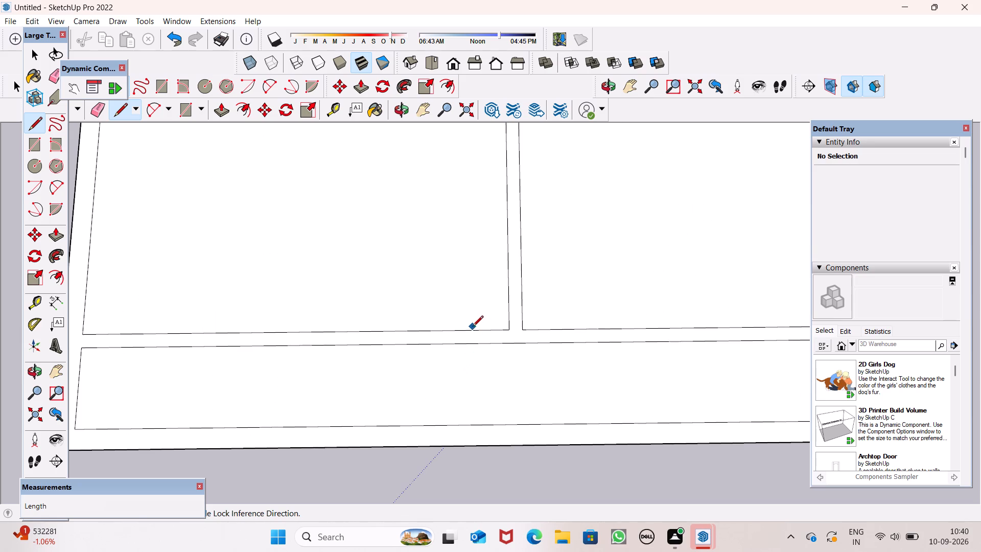
left_click(471, 331)
left_click(469, 343)
Mark a 5' length along the front partition from that line towards the left wall, and close it with a 6" line across the partition.
left_click(469, 345)
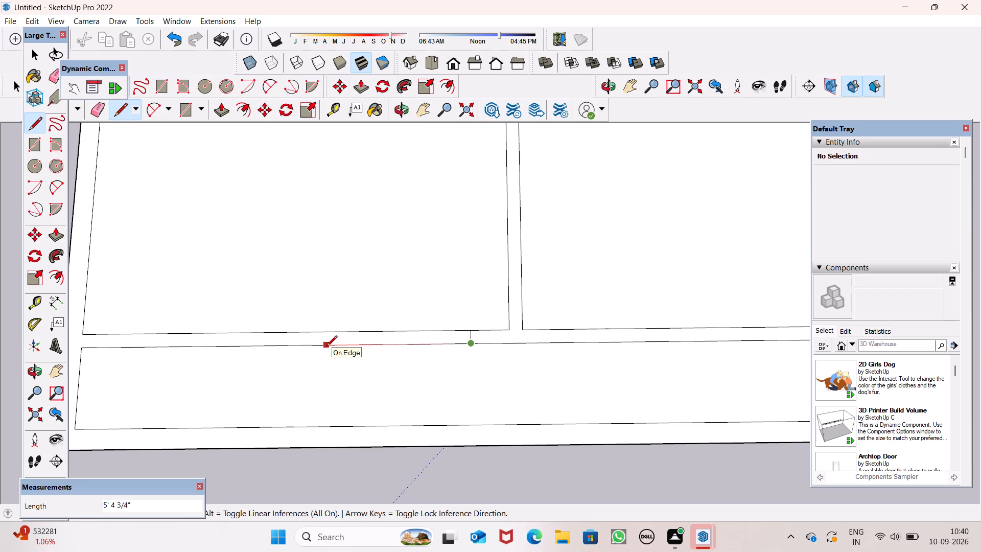
key("5")
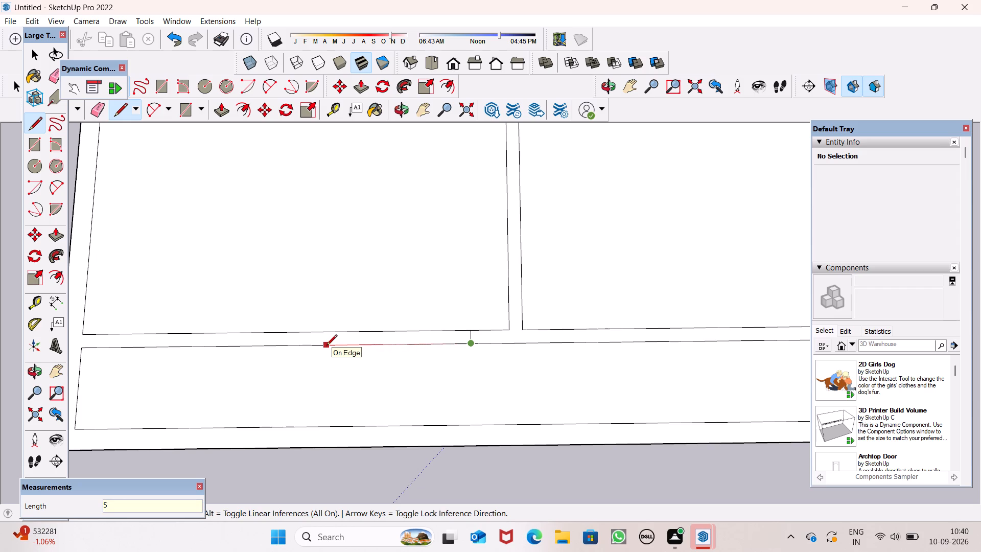
key("apostrophe")
key("Return")
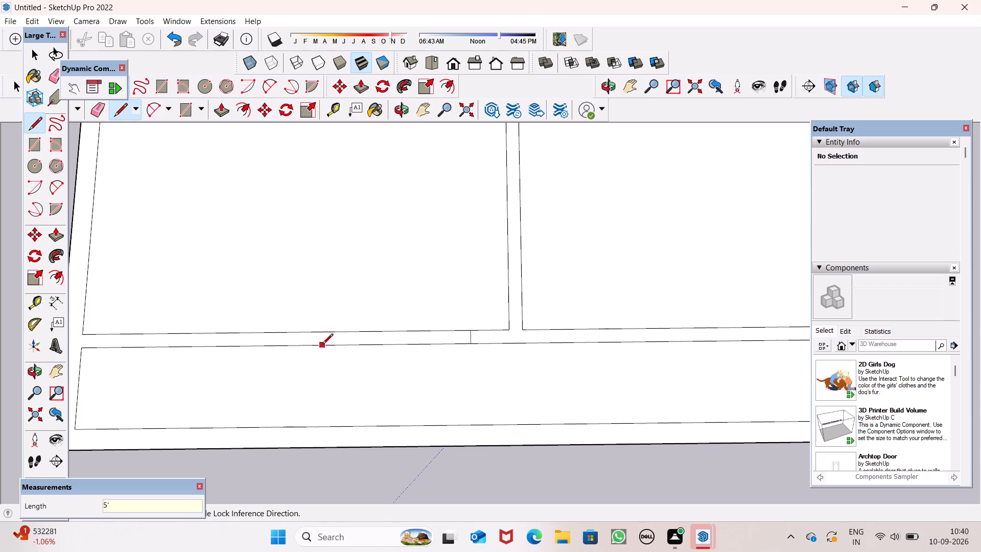
left_click(473, 347)
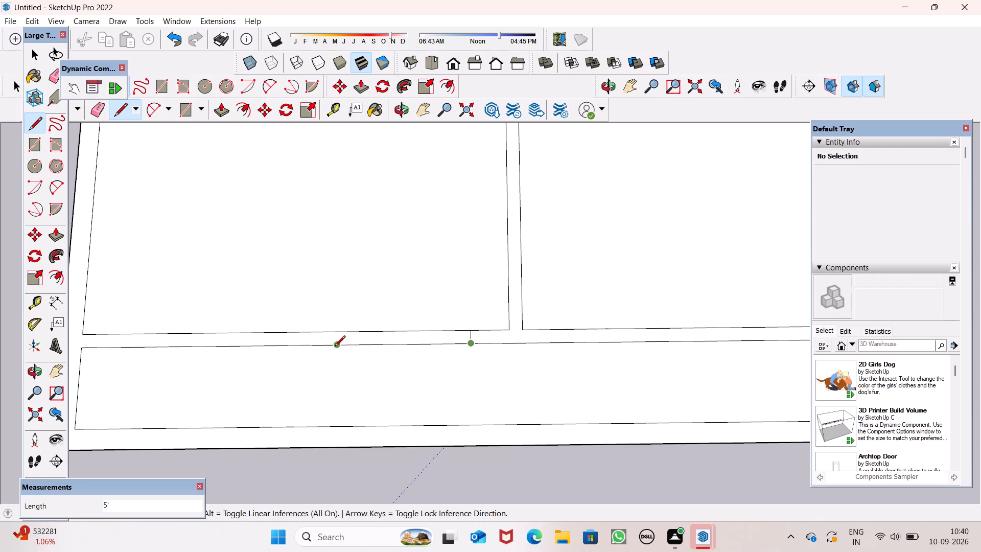
left_click(335, 347)
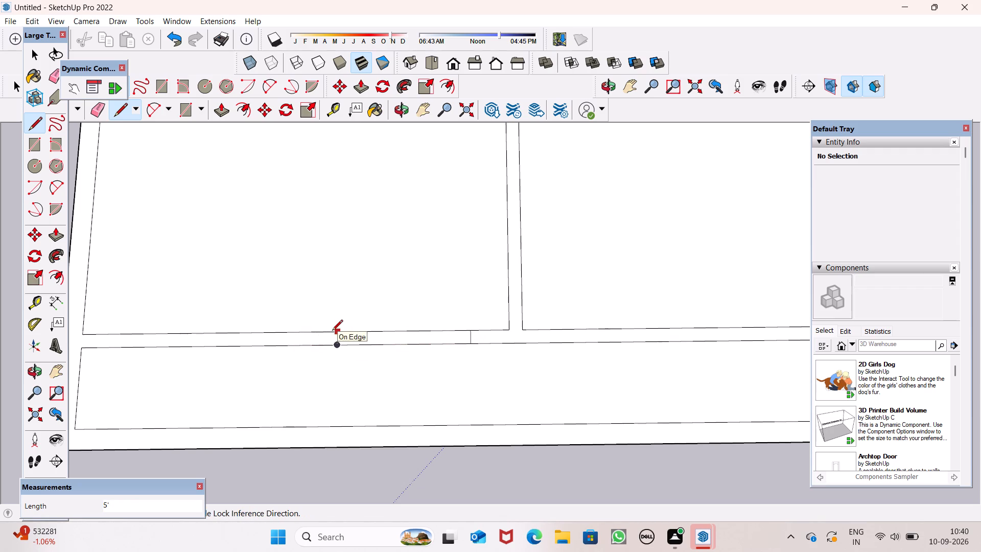
left_click(332, 331)
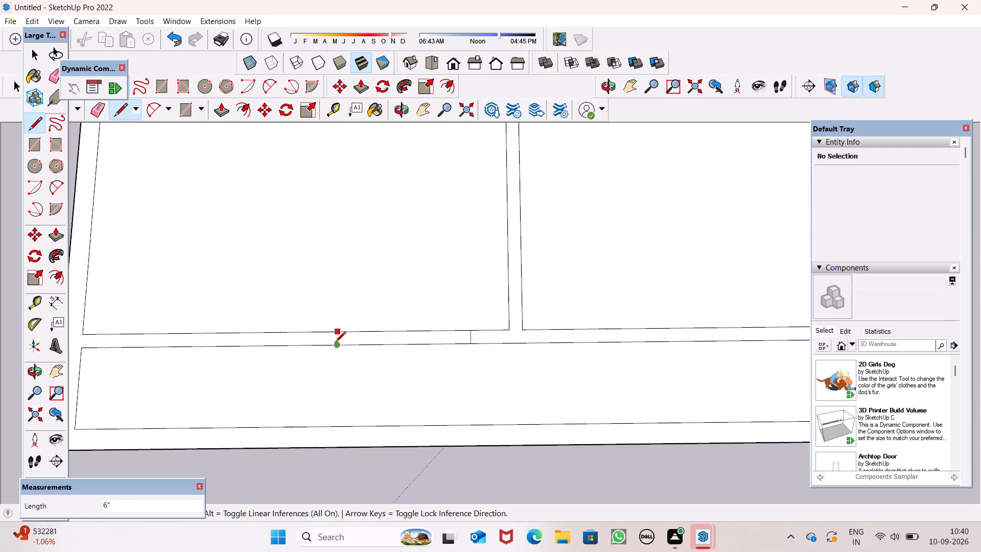
left_click(338, 348)
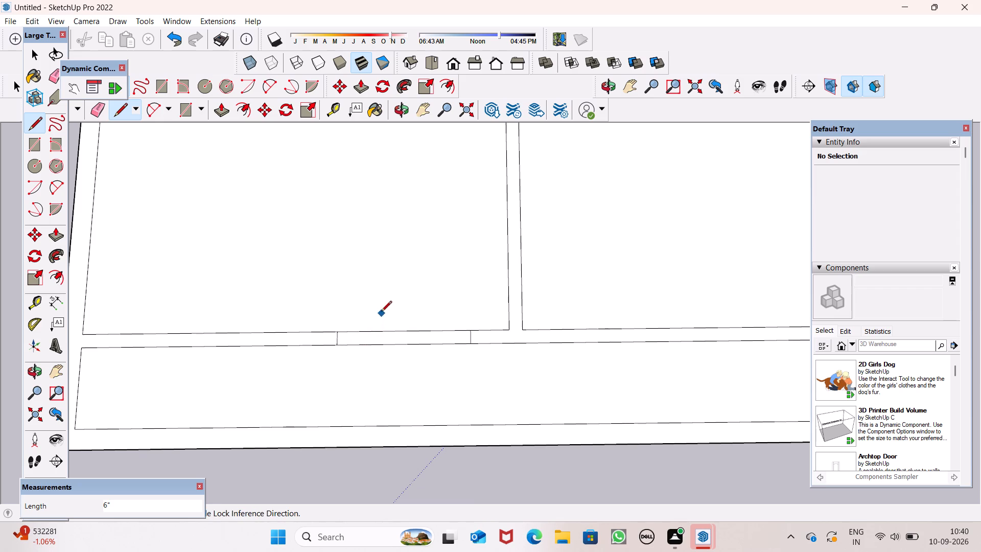
key("space")
Draw another 6" line across the front partition, between the 5' section and the left wall.
scroll(432, 349, "down", 1)
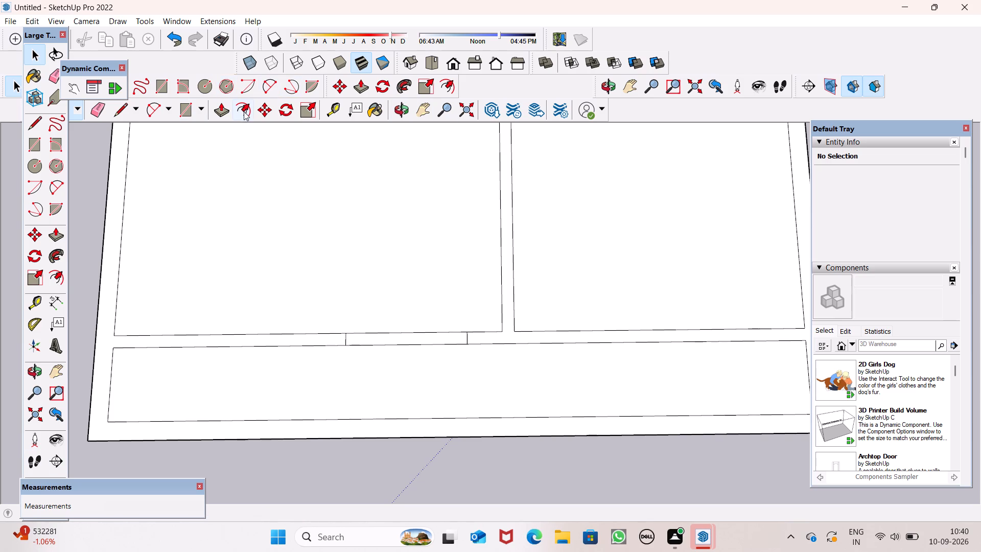
left_click(121, 117)
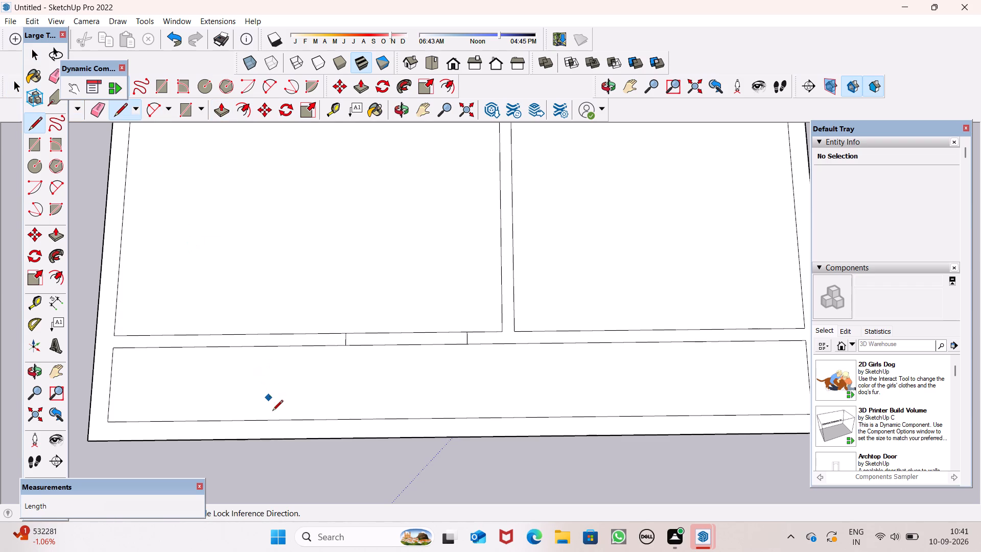
scroll(205, 424, "up", 1)
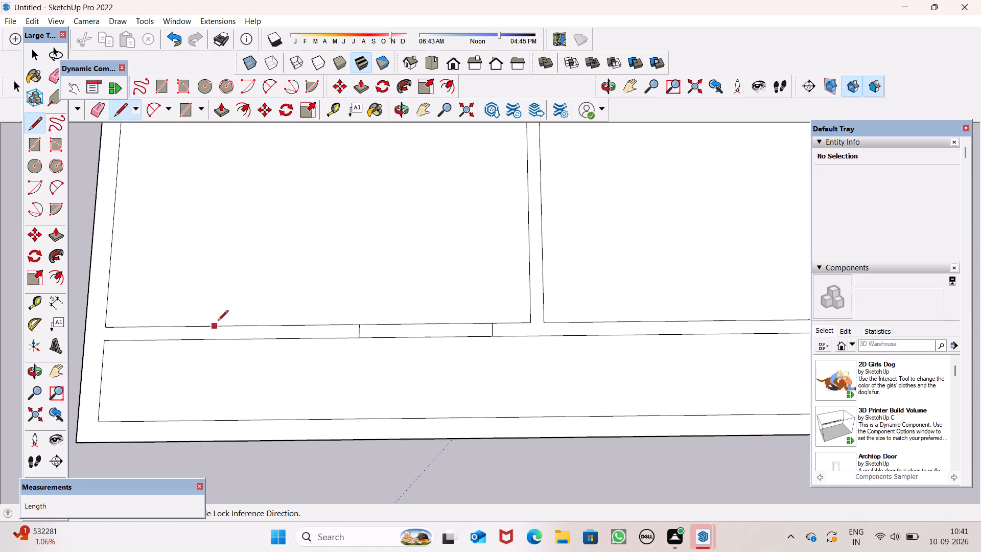
scroll(218, 321, "up", 2)
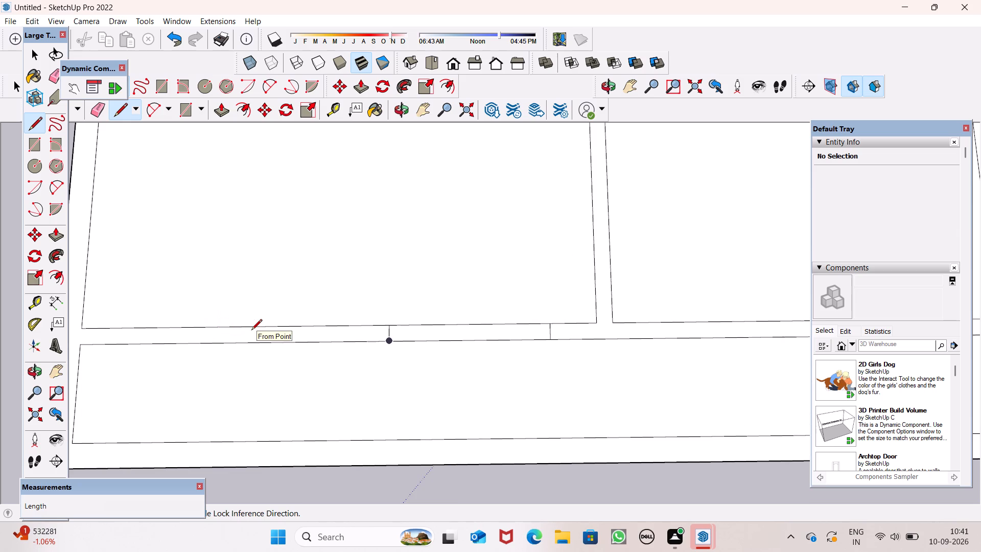
scroll(249, 334, "up", 1)
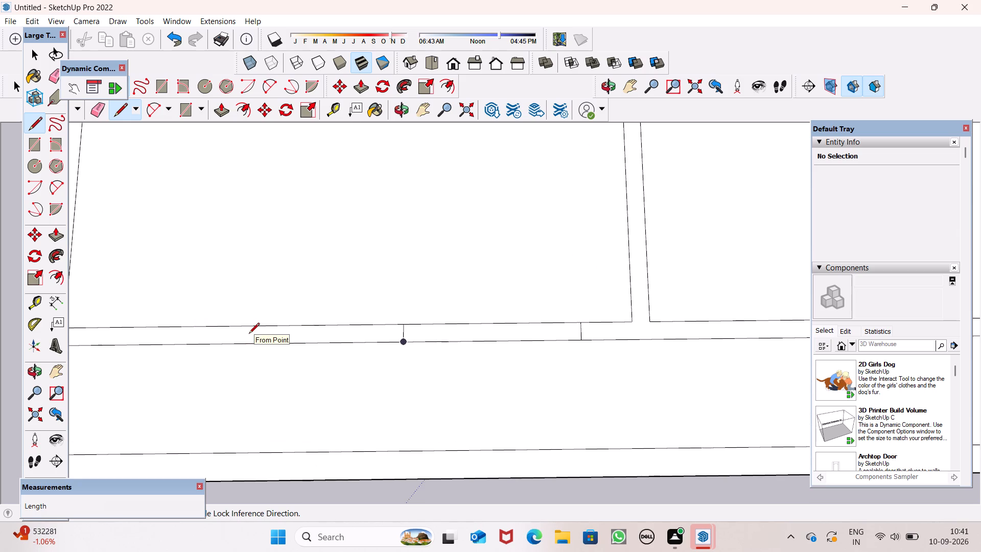
scroll(249, 334, "down", 1)
scroll(248, 333, "up", 5)
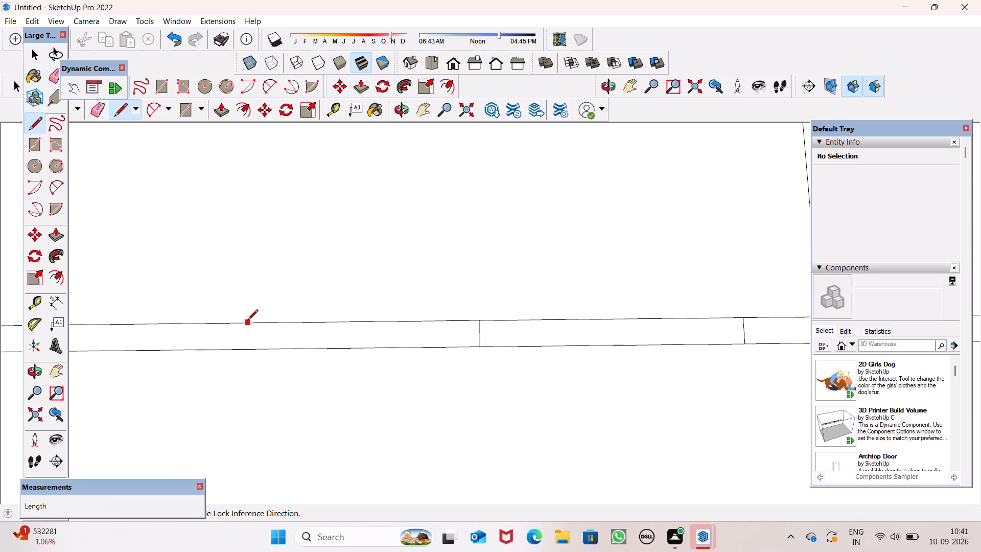
scroll(247, 321, "down", 1)
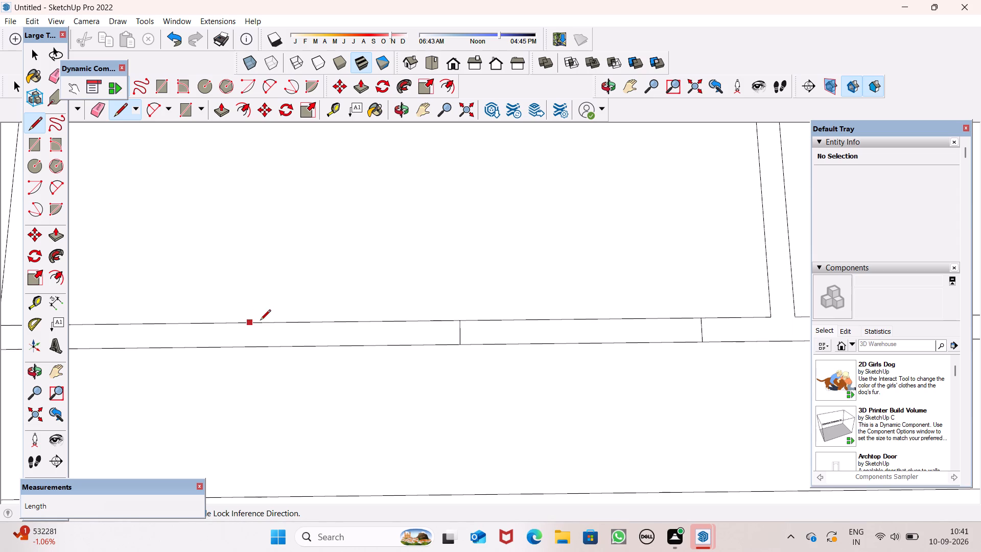
scroll(262, 321, "down", 5)
scroll(242, 326, "up", 3)
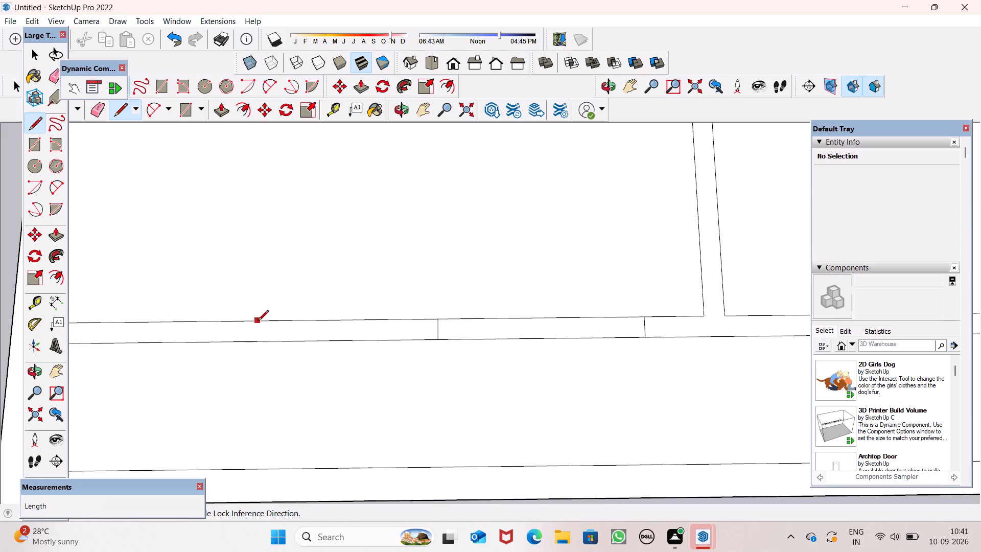
left_click(332, 320)
left_click(330, 344)
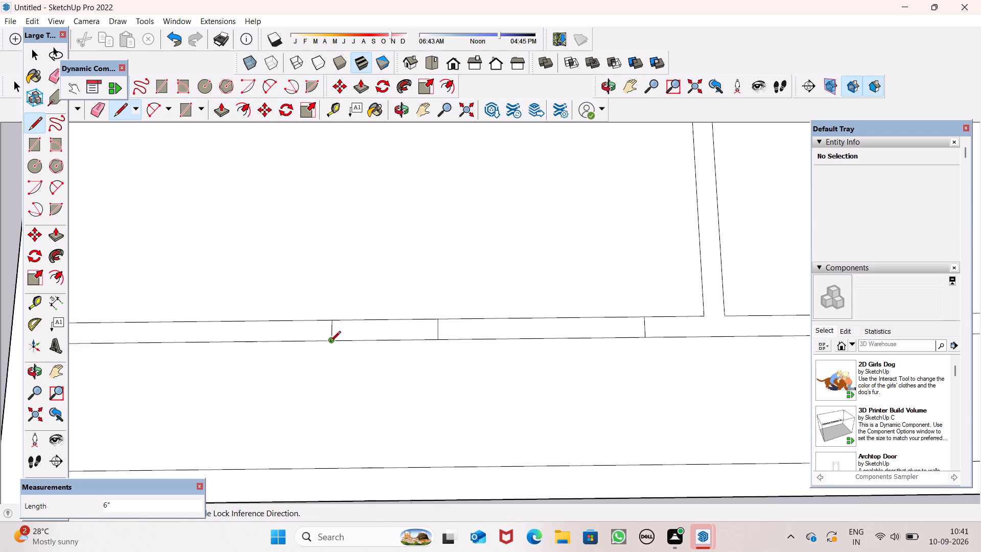
Mark a 3' length from that line towards the left wall, and close it with a 6" line across the front partition.
left_click(330, 342)
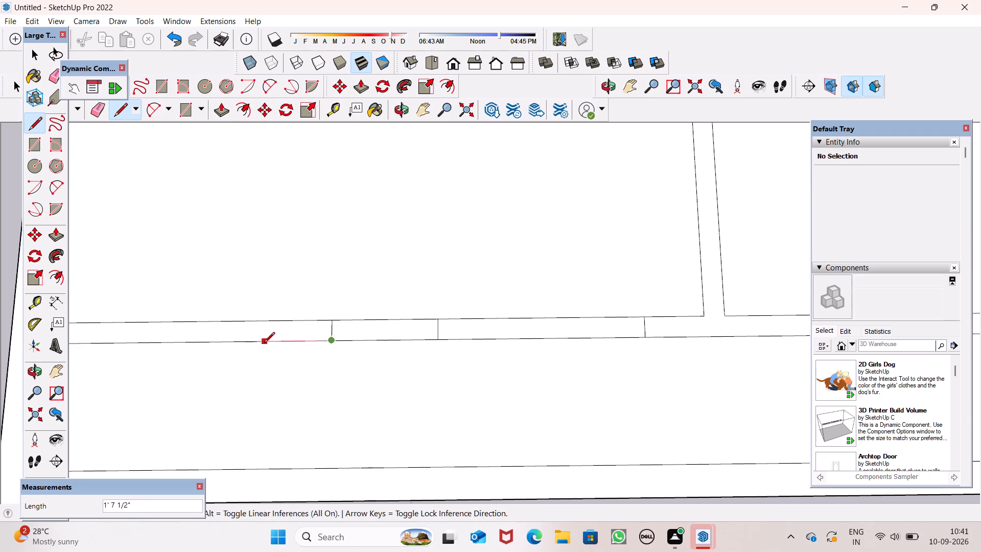
key("3")
key("apostrophe")
key("Return")
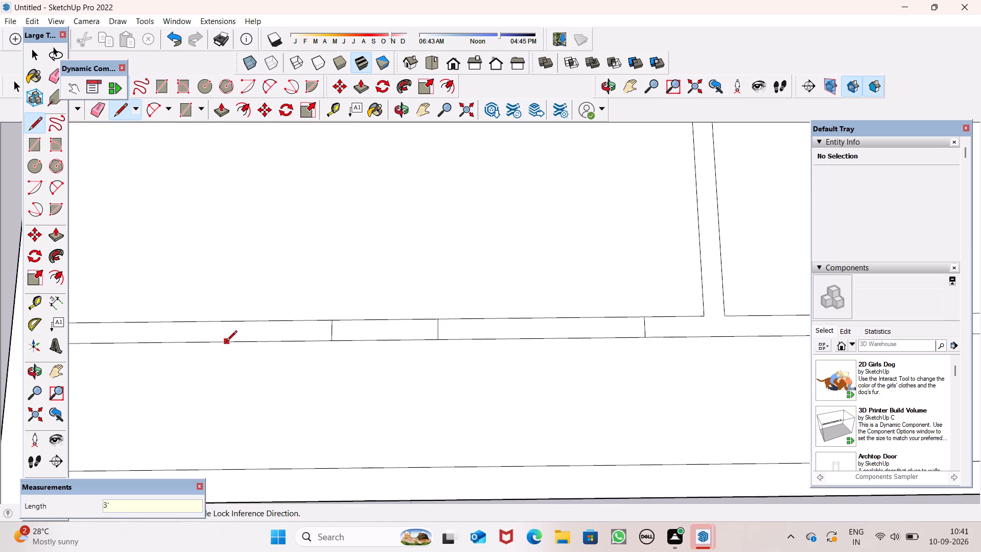
left_click(211, 343)
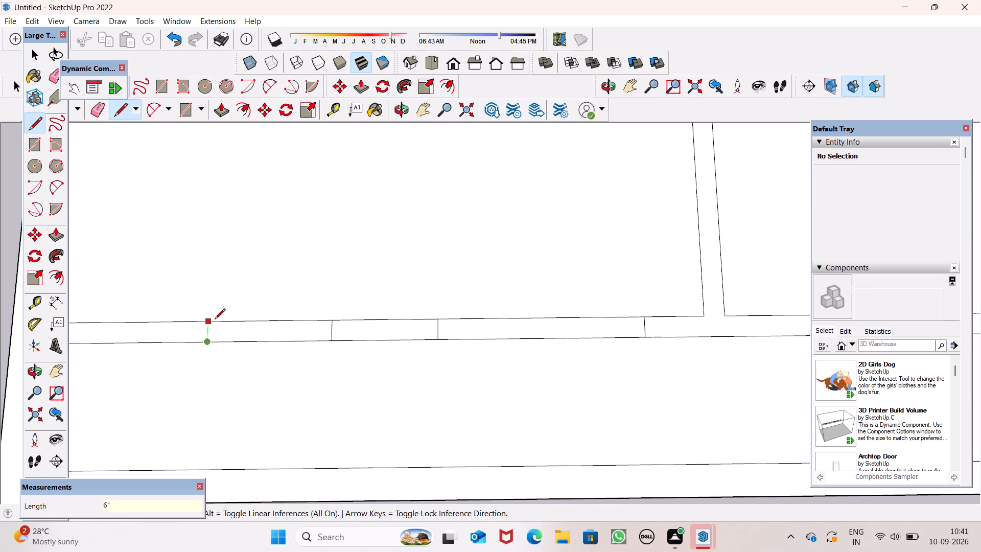
left_click(215, 320)
key("space")
key("space")
key("space")
Erase both long edges of the 3' section to open a gap in the front partition.
scroll(288, 300, "down", 9)
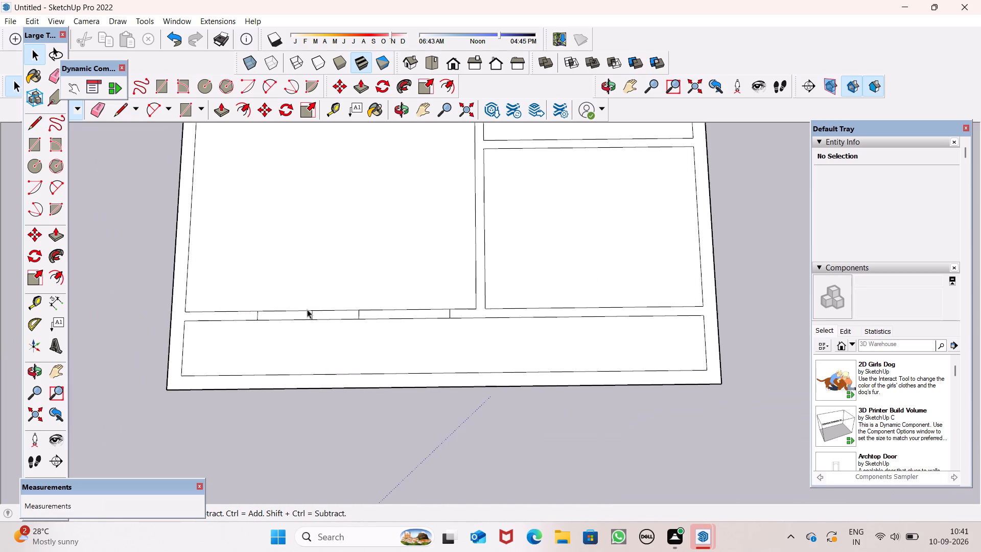
scroll(480, 290, "down", 5)
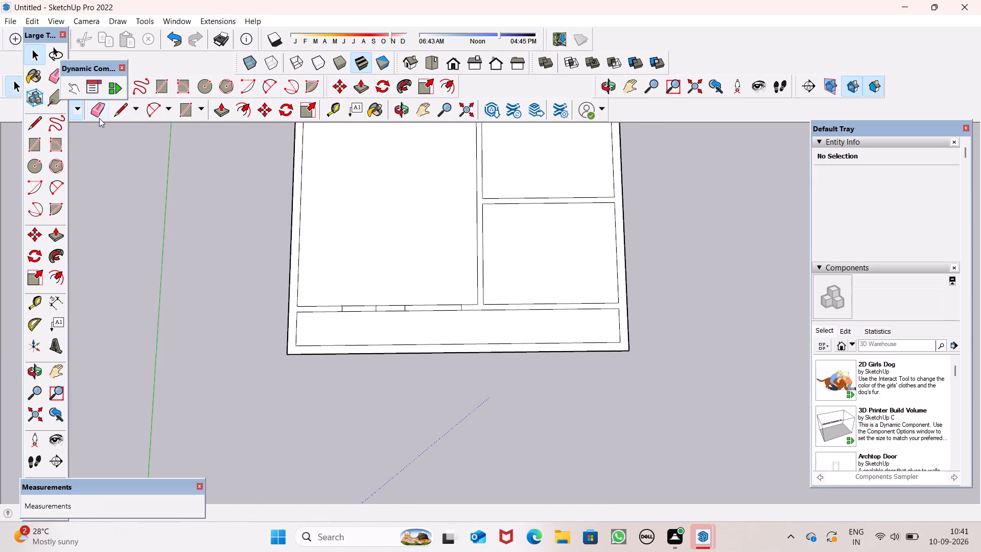
left_click(99, 118)
scroll(404, 250, "up", 8)
left_click_drag(306, 380, 299, 405)
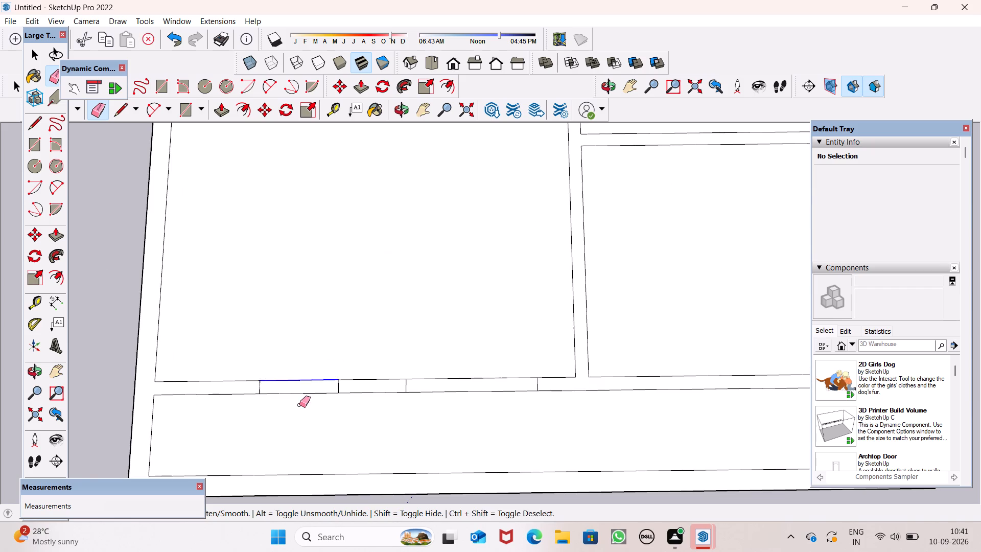
left_click_drag(299, 405, 299, 404)
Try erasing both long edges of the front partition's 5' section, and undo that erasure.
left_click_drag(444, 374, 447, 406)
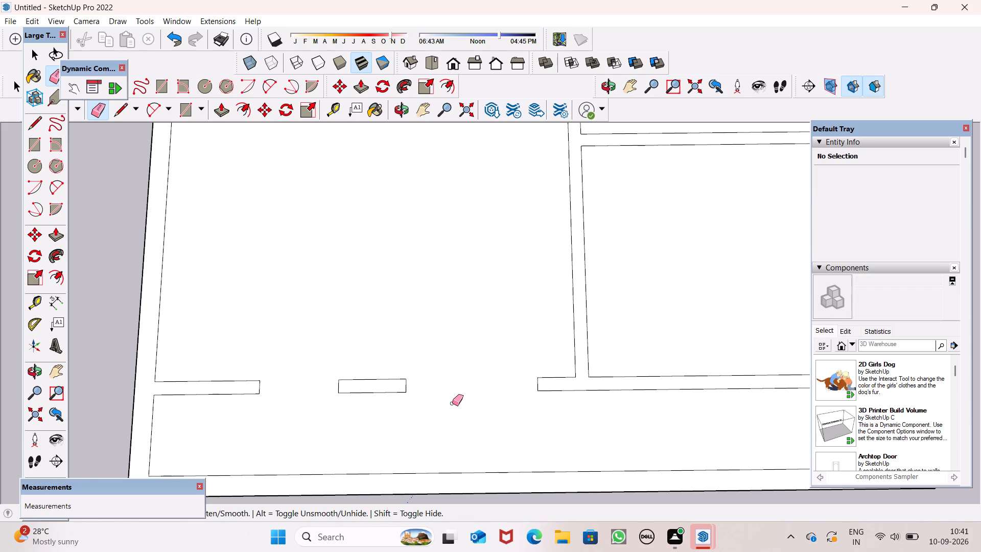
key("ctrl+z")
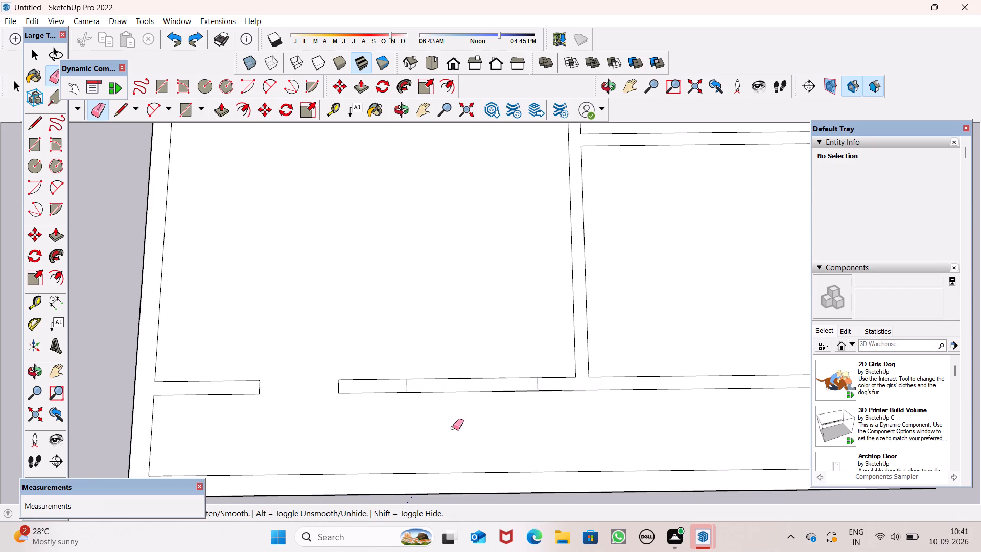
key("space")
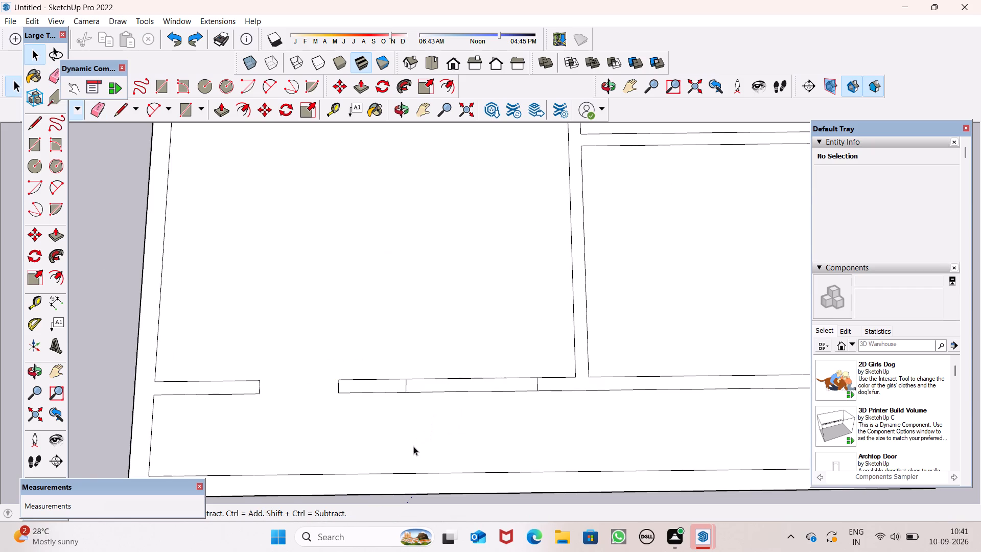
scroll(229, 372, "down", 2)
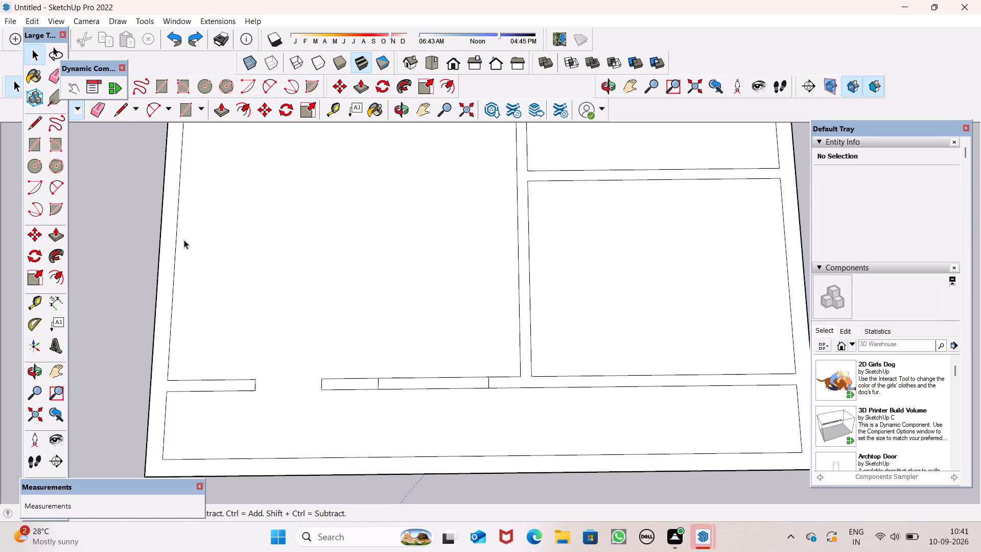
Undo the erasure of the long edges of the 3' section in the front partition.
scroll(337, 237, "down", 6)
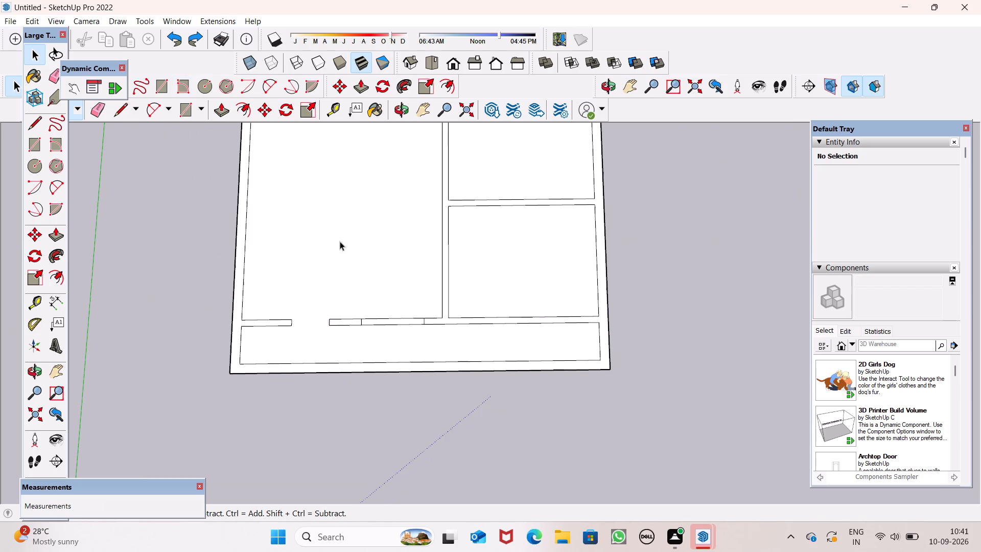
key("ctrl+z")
Erase both long edges of the 3' section again to open the gap in the front partition.
scroll(342, 307, "up", 5)
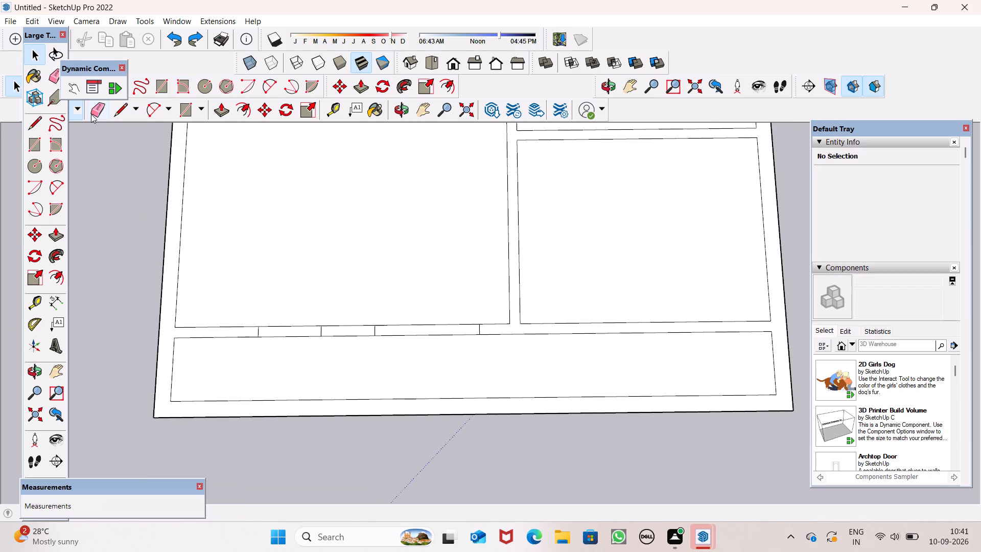
left_click(97, 113)
scroll(295, 343, "up", 5)
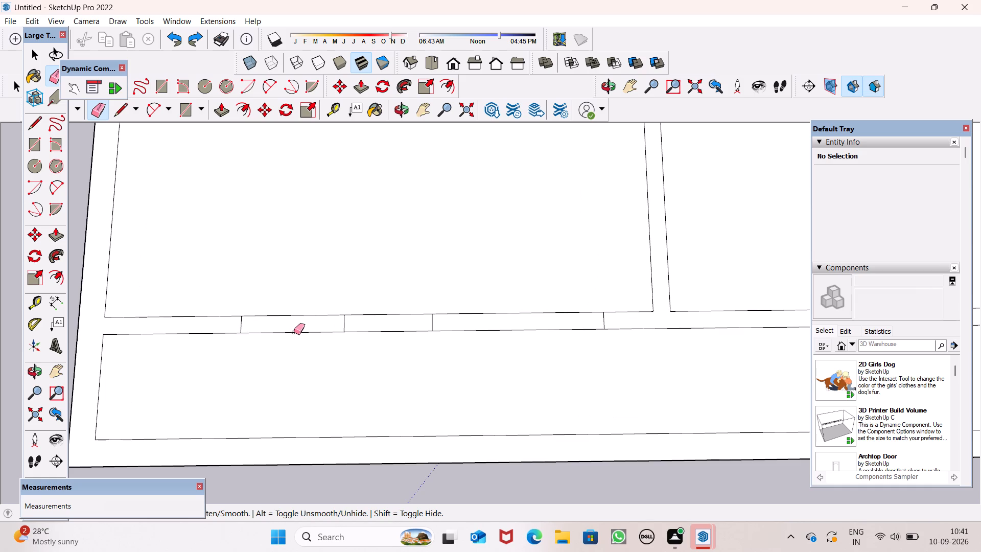
scroll(349, 321, "down", 3)
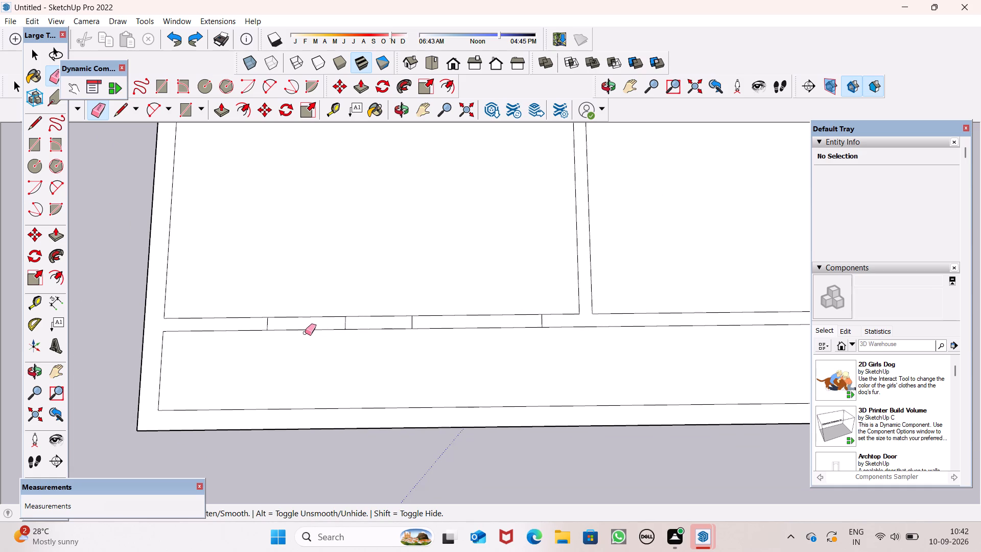
left_click_drag(299, 314, 309, 344)
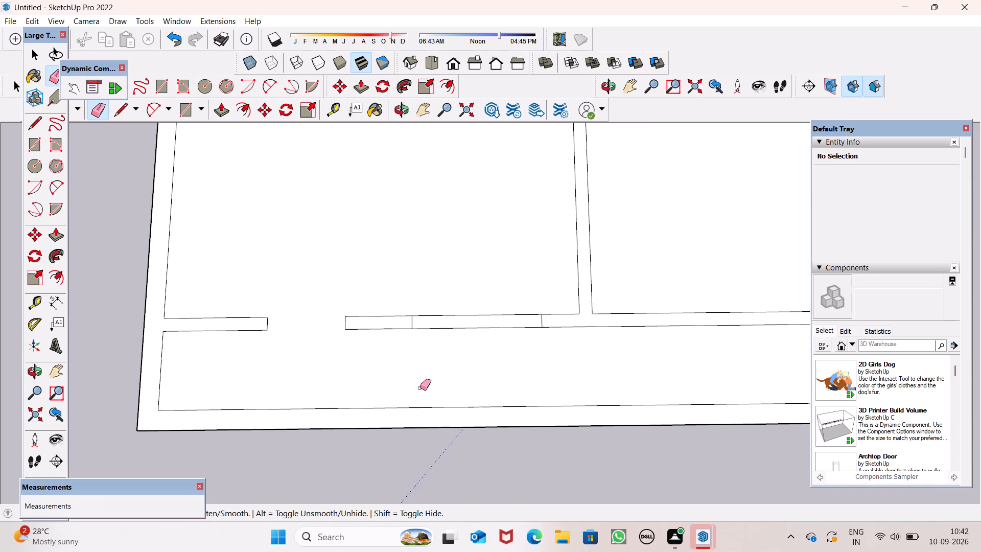
Erase both long edges of the front partition's 5' section, and undo only the erasure of the inner, room-side edge.
scroll(419, 367, "down", 1)
scroll(417, 353, "up", 1)
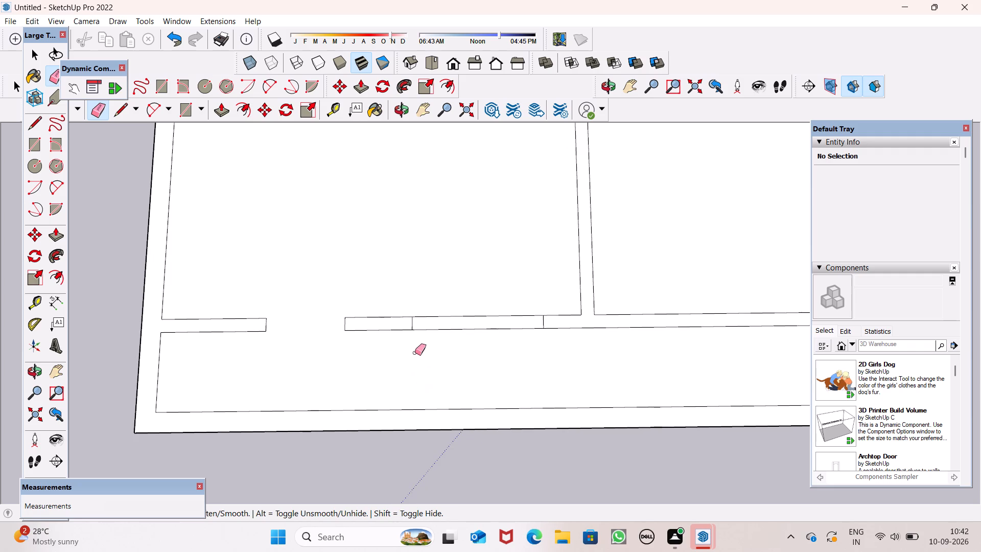
scroll(410, 350, "down", 4)
left_click_drag(424, 330, 430, 339)
left_click_drag(429, 321, 429, 331)
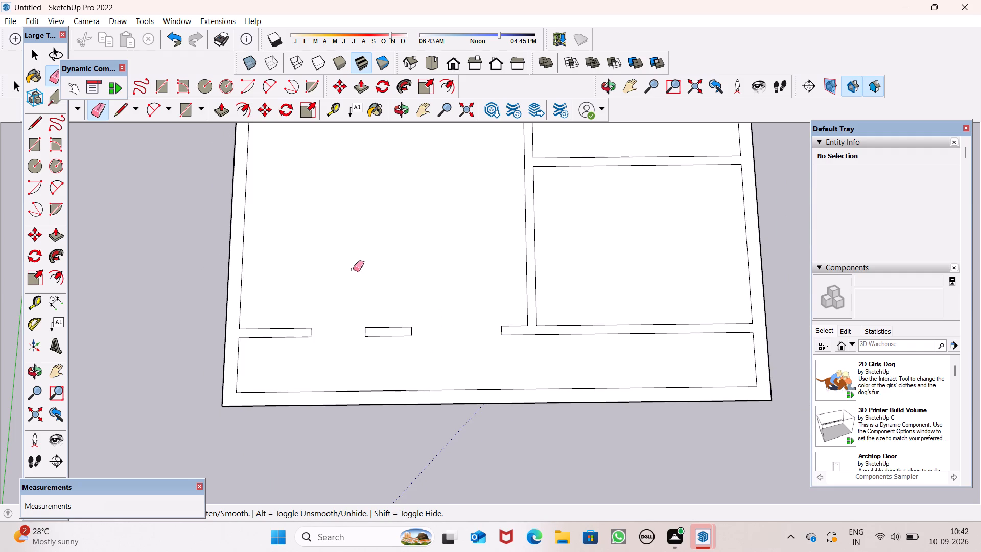
key("ctrl+z")
key("space")
key("space")
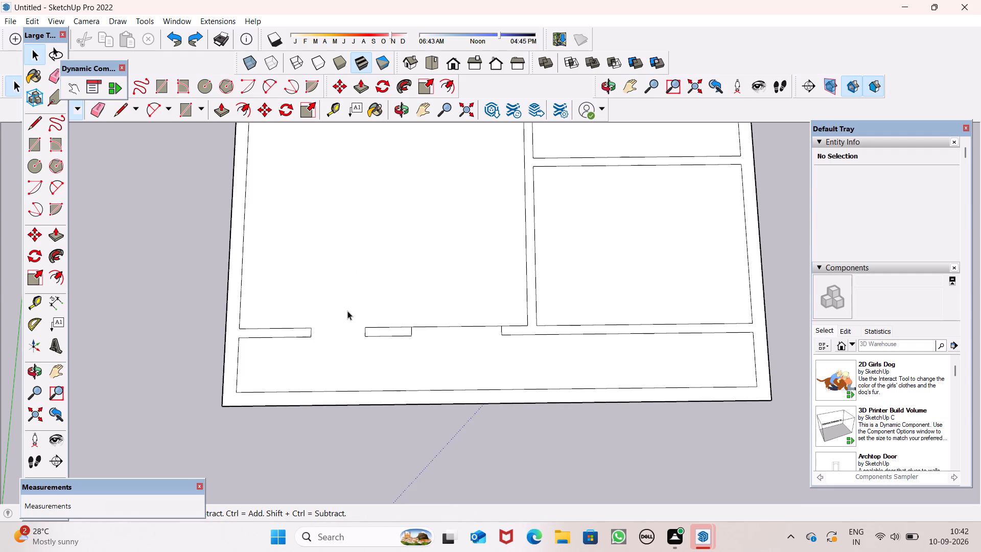
Draw a short line across the partition between the two right-hand rooms, near the central wall.
scroll(347, 311, "down", 5)
middle_click_drag(459, 346, 475, 265)
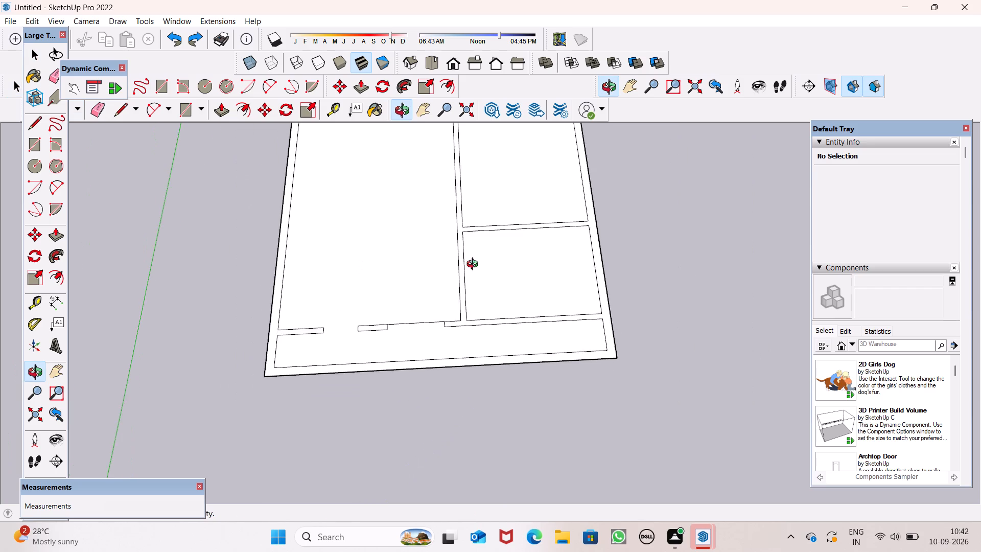
middle_click_drag(475, 265, 484, 261)
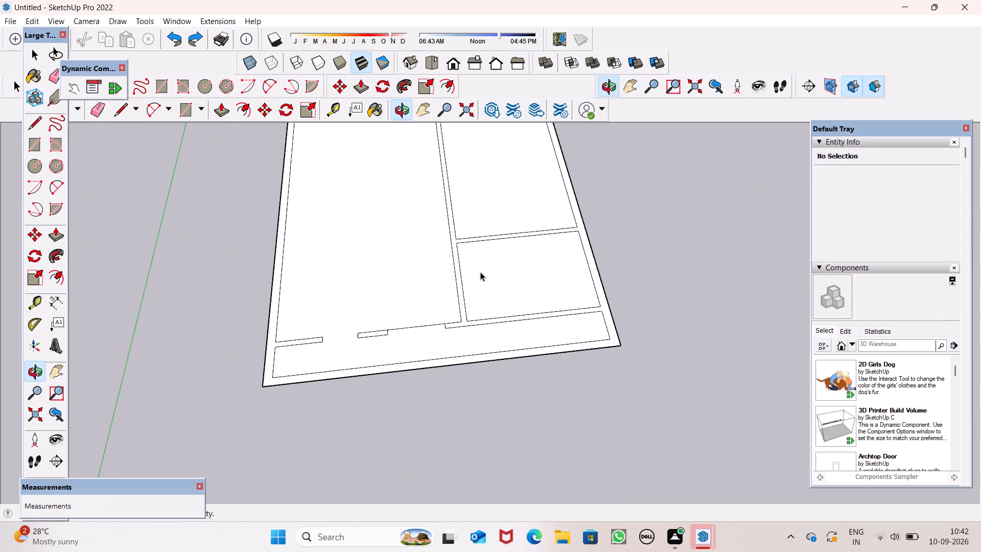
scroll(480, 280, "down", 4)
scroll(385, 300, "up", 7)
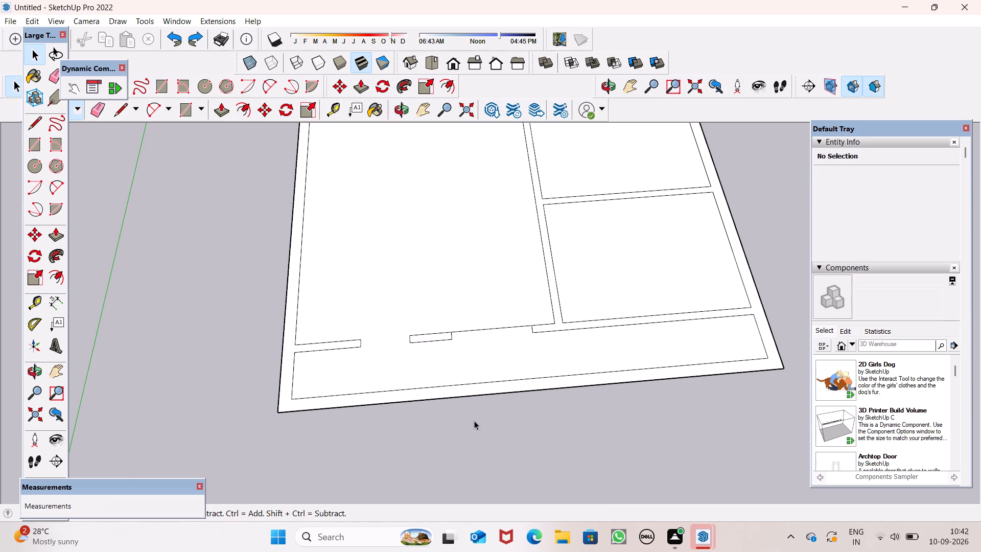
scroll(463, 372, "down", 10)
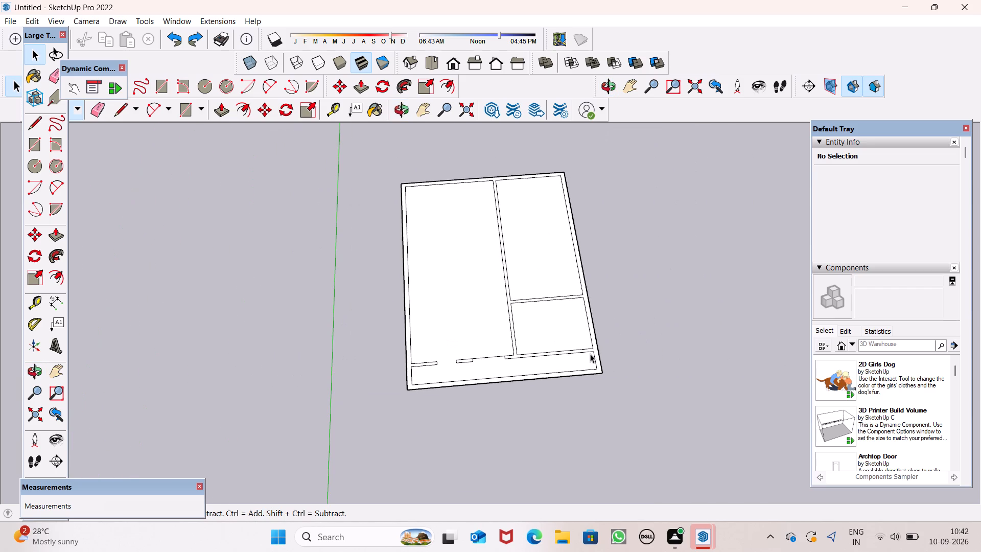
scroll(599, 356, "up", 1)
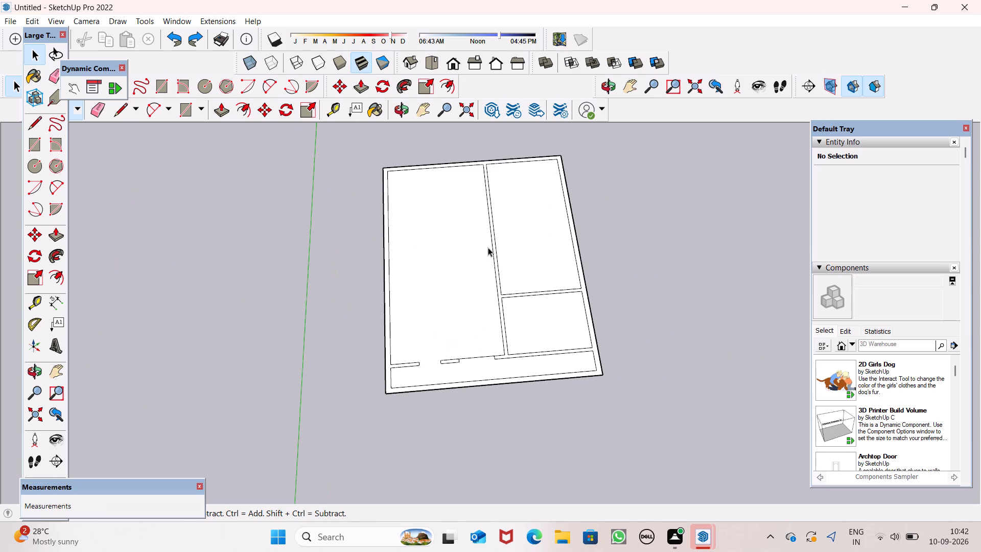
left_click(115, 112)
scroll(521, 309, "up", 4)
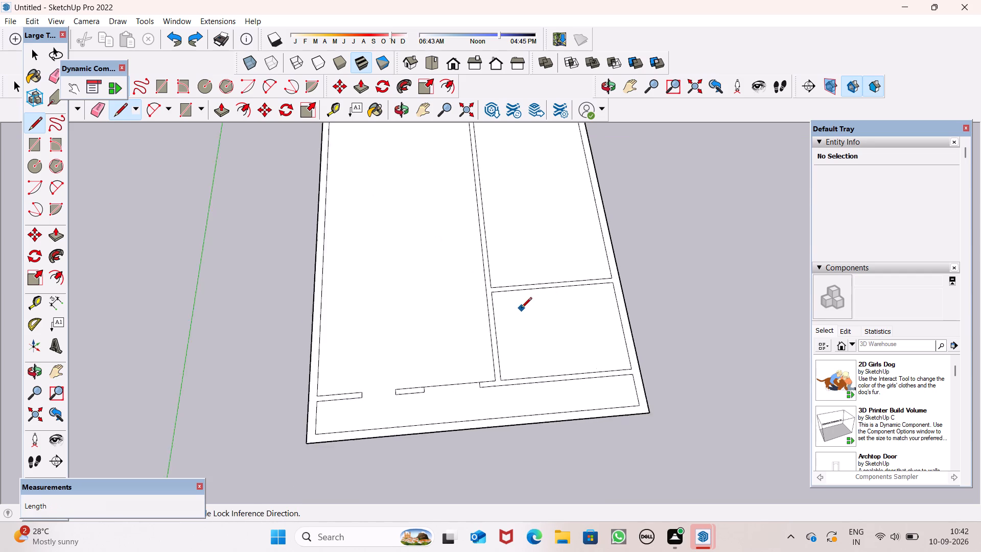
scroll(521, 309, "up", 10)
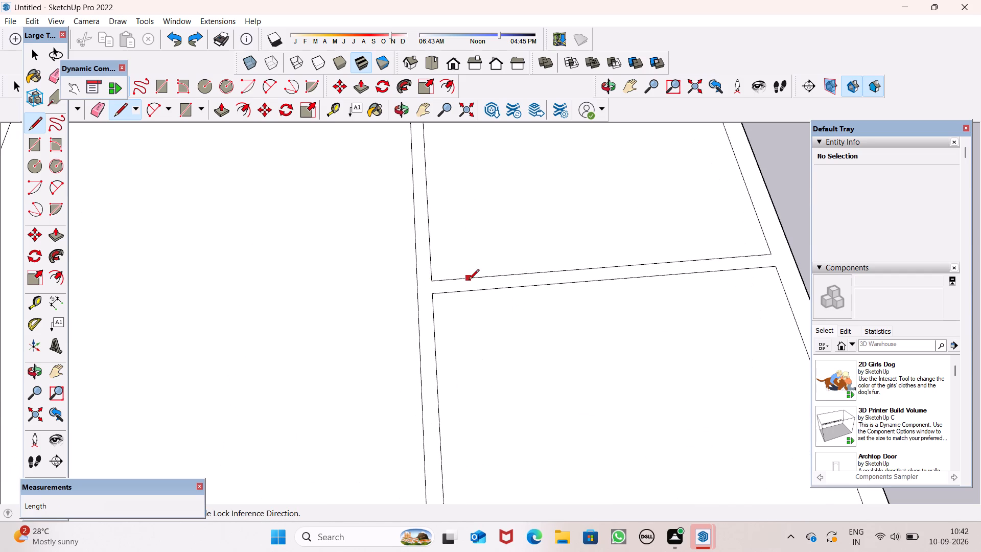
left_click(469, 281)
left_click(469, 292)
Mark a 3' length along that partition from the line towards the outer wall, and close it with a second line across.
left_click(470, 292)
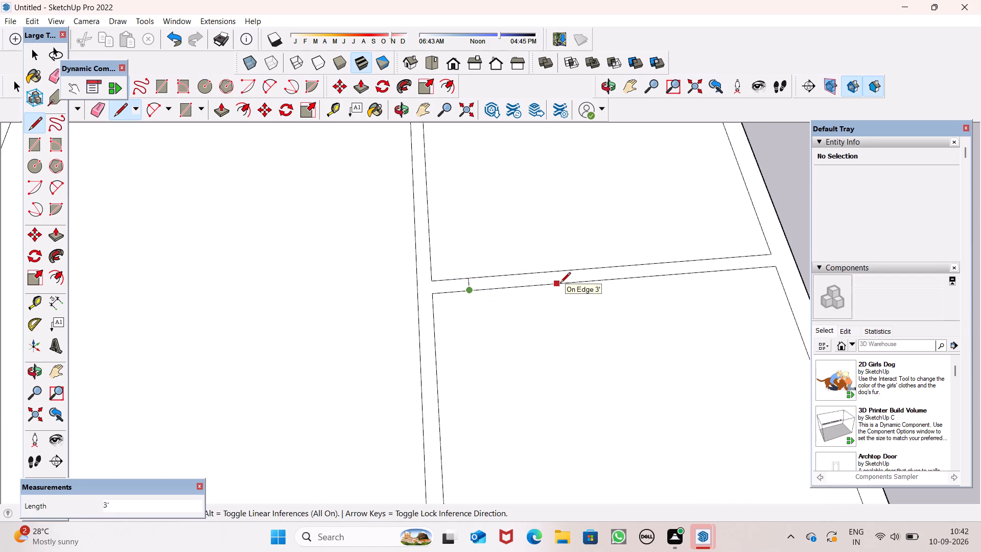
key("3")
key("apostrophe")
key("Return")
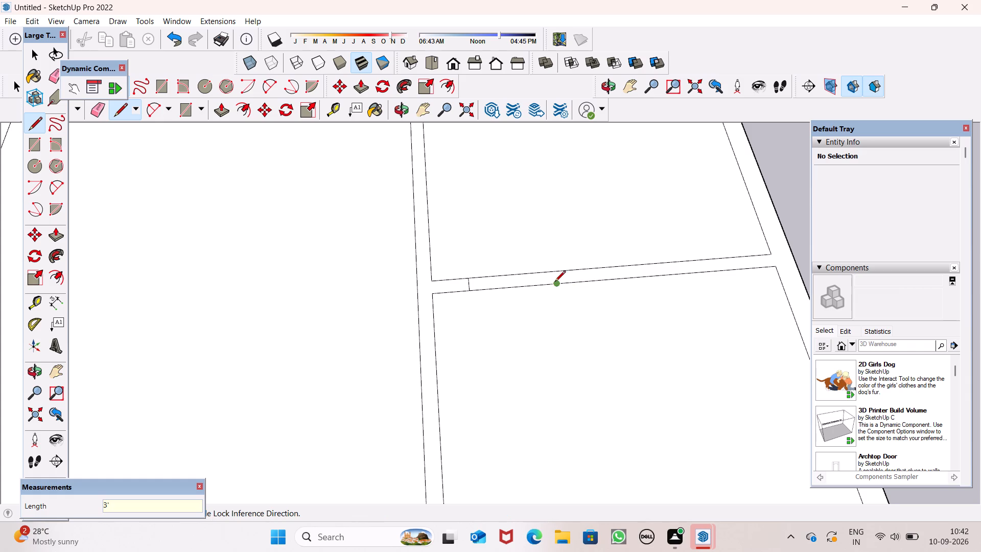
left_click(555, 282)
left_click(552, 272)
key("space")
key("space")
Erase both long edges of the 3' section to open a gap in the partition between the two right-hand rooms.
scroll(509, 234, "down", 6)
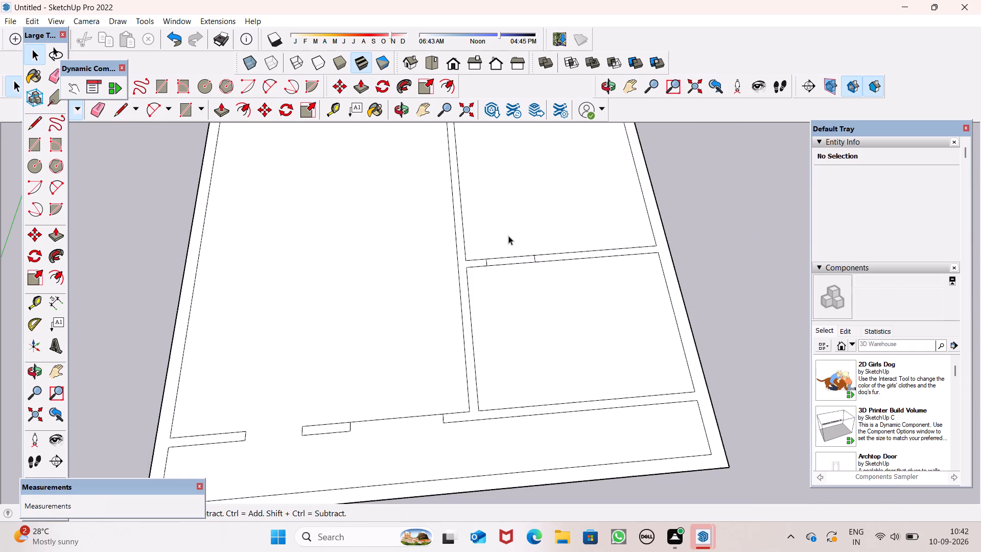
scroll(499, 224, "down", 3)
left_click(96, 116)
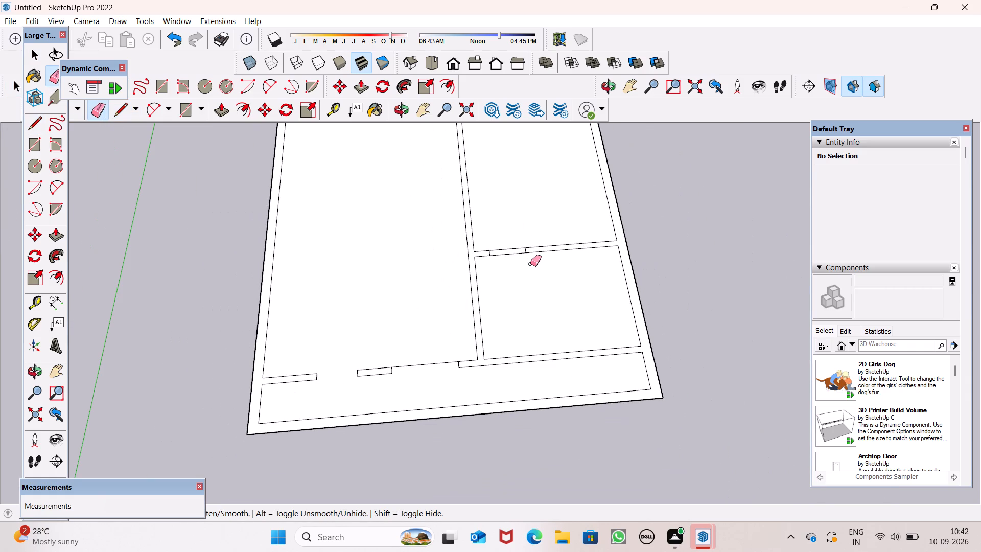
scroll(530, 264, "up", 6)
left_click_drag(489, 235, 490, 255)
key("space")
key("space")
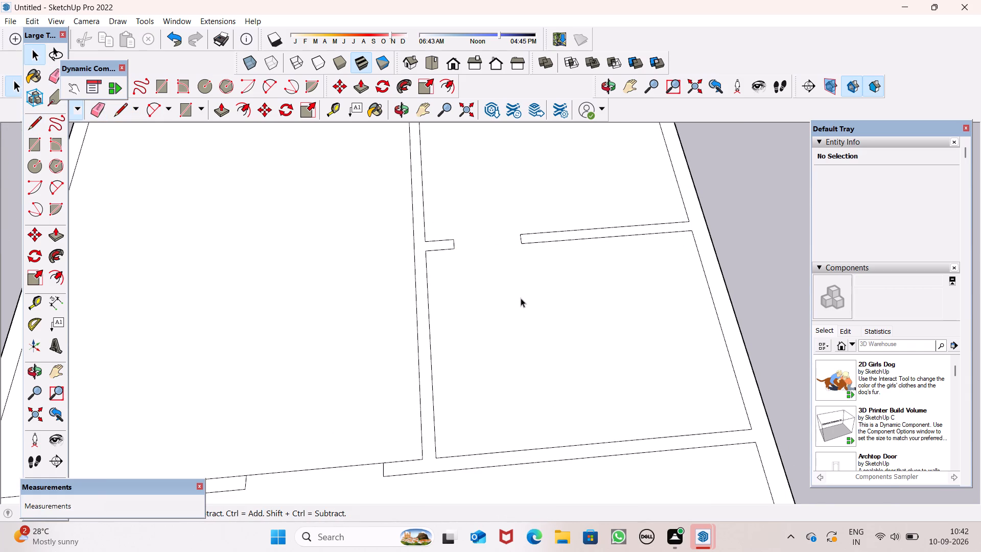
Draw a line across the front outer wall, near its corner with the right-hand wall.
scroll(522, 293, "down", 14)
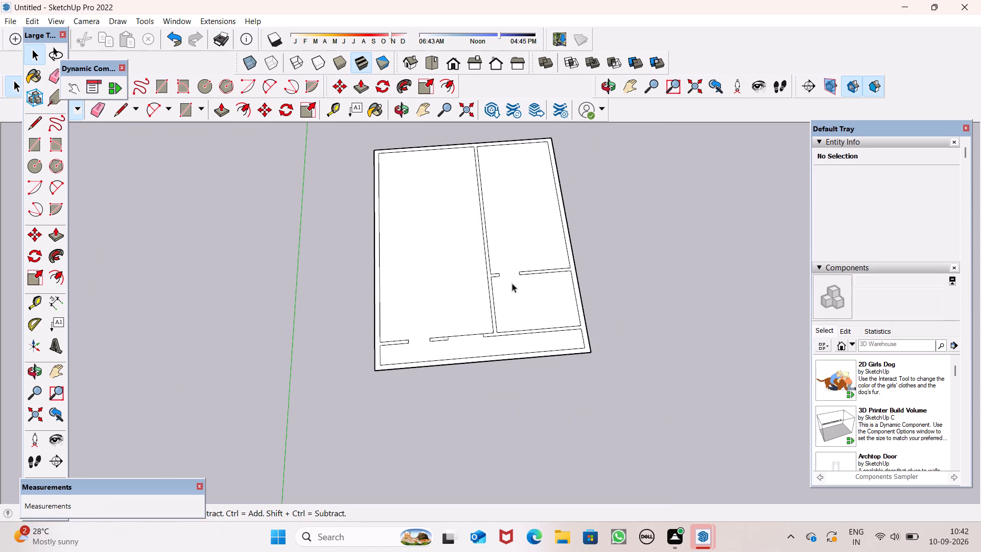
scroll(512, 283, "down", 2)
scroll(517, 351, "up", 6)
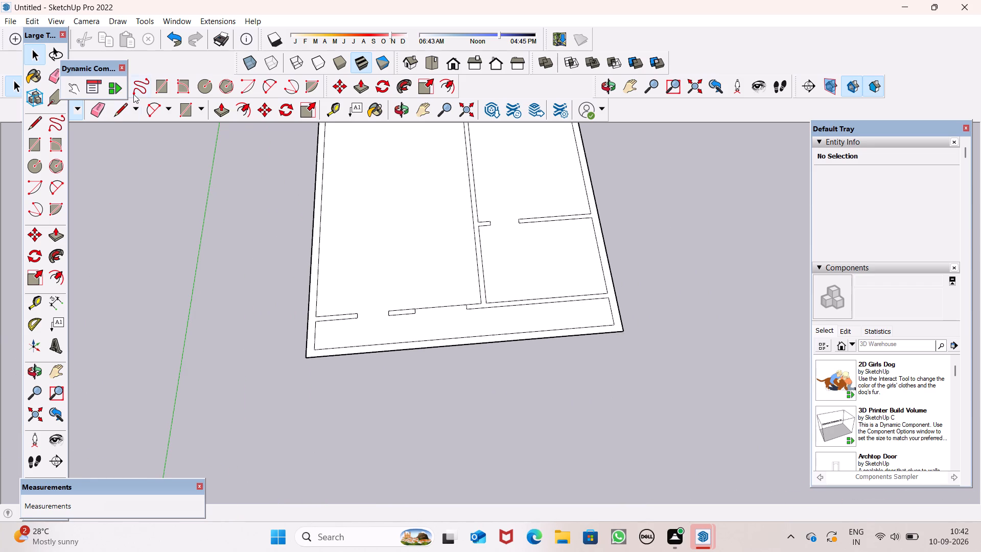
left_click(123, 114)
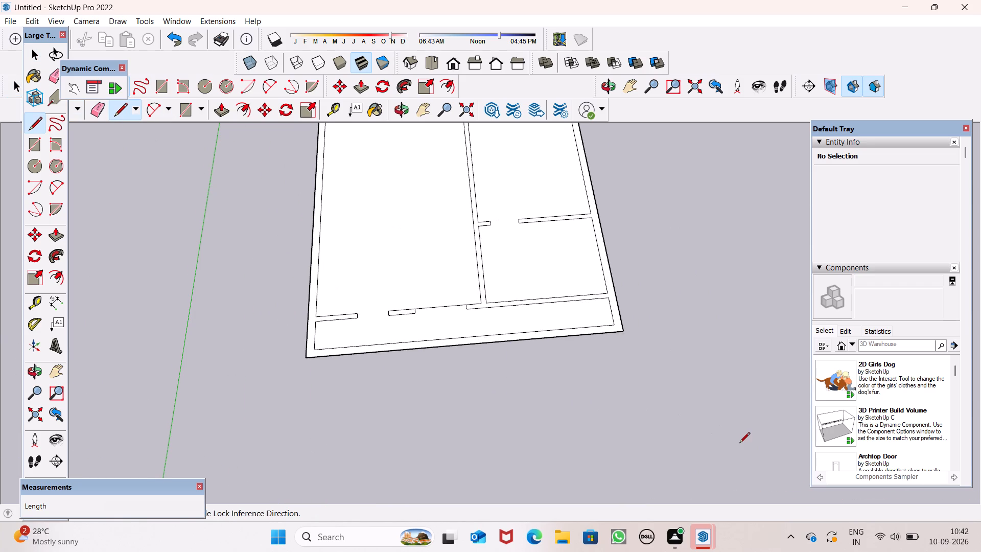
scroll(813, 497, "up", 2)
scroll(635, 379, "down", 6)
middle_click_drag(649, 374, 599, 420)
scroll(592, 375, "up", 4)
middle_click_drag(593, 380, 616, 379)
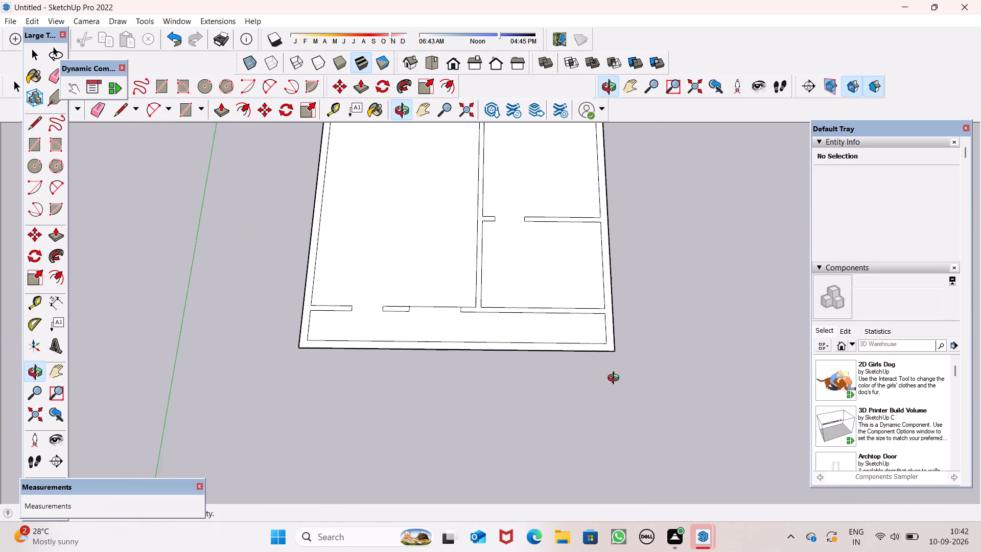
middle_click_drag(616, 379, 605, 370)
scroll(542, 341, "up", 6)
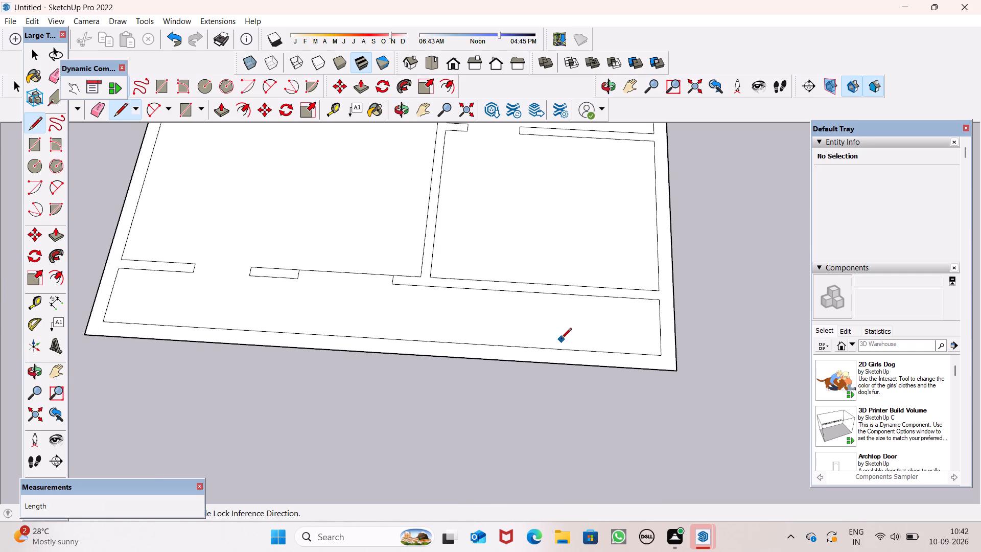
left_click(627, 355)
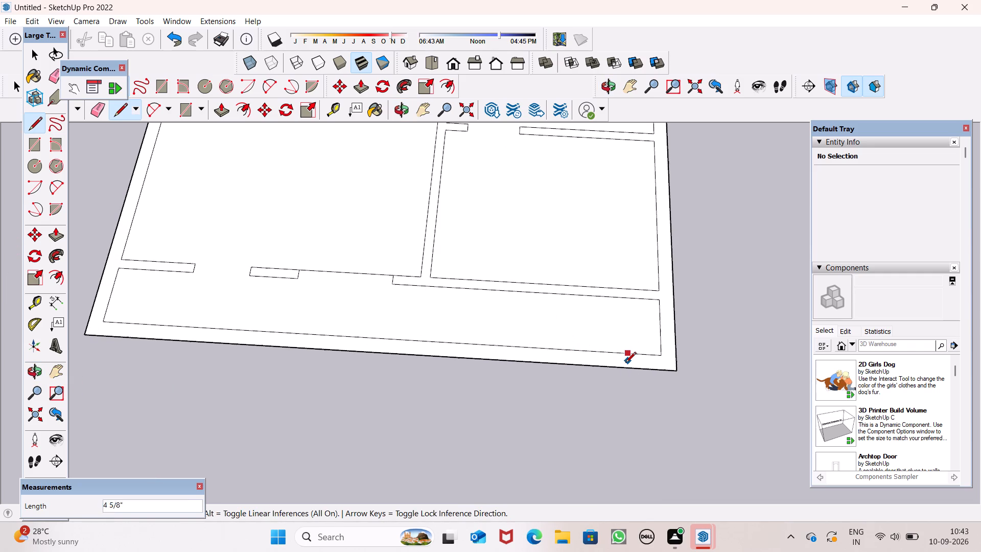
left_click(625, 367)
Mark a 6' length along the front outer wall from that line towards the left wall, and close it with a line across.
left_click(625, 369)
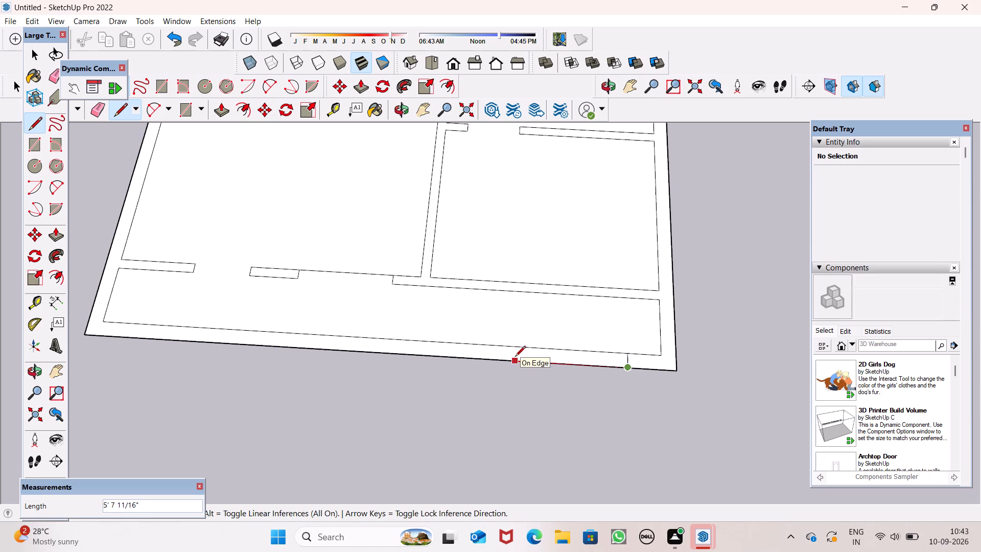
key("6")
key("apostrophe")
key("Return")
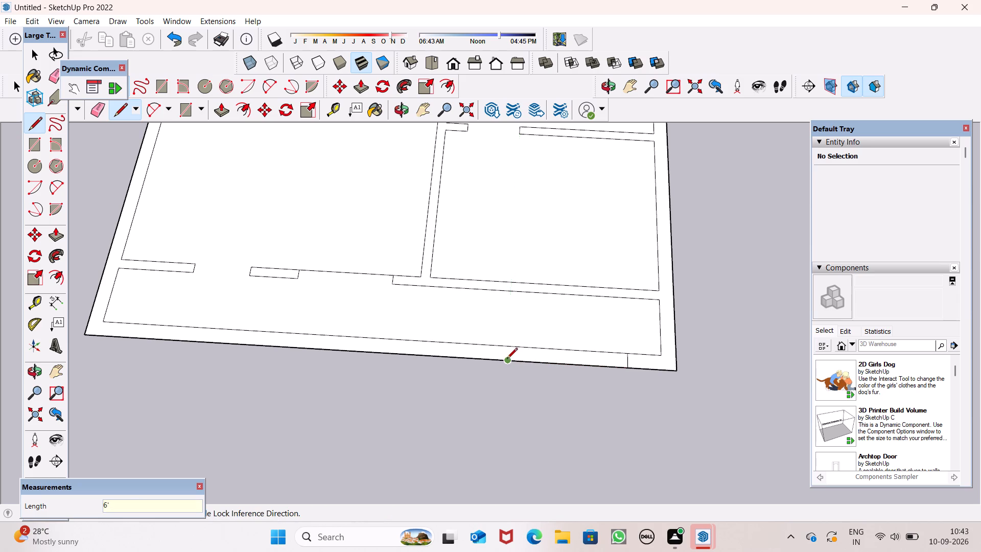
left_click(506, 360)
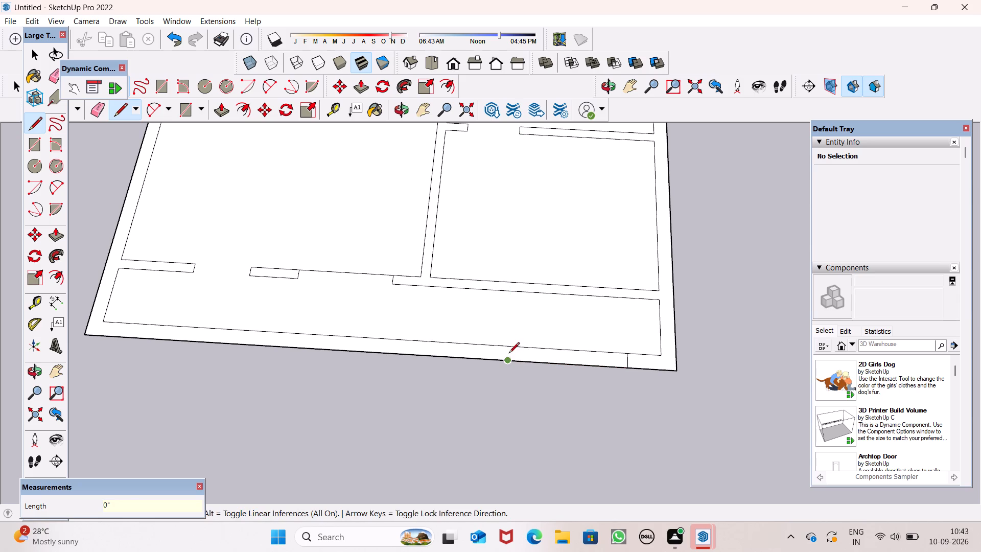
left_click(510, 349)
key("space")
Erase the inner edge of the 6' section in the front outer wall to open the entrance.
scroll(519, 338, "down", 1)
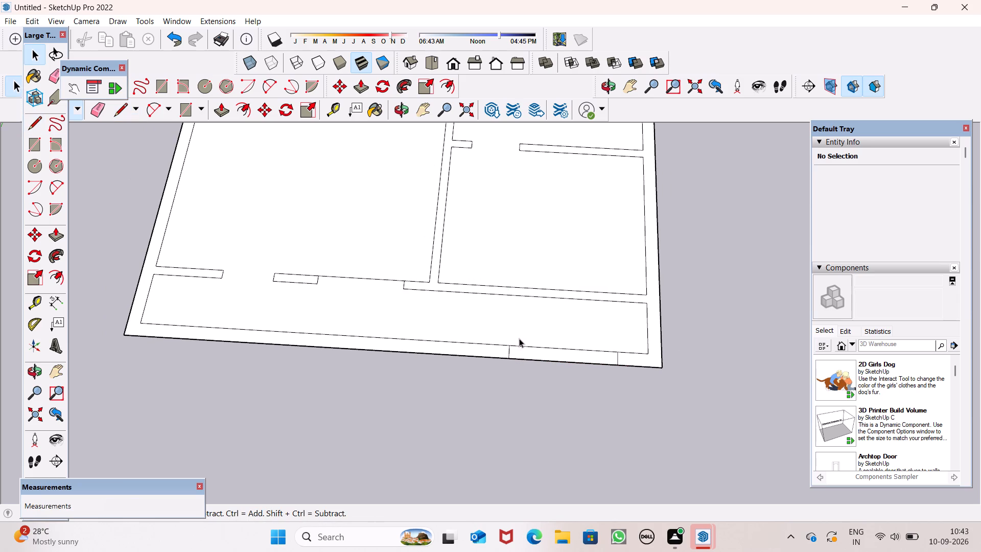
scroll(542, 340, "down", 1)
scroll(598, 376, "down", 5)
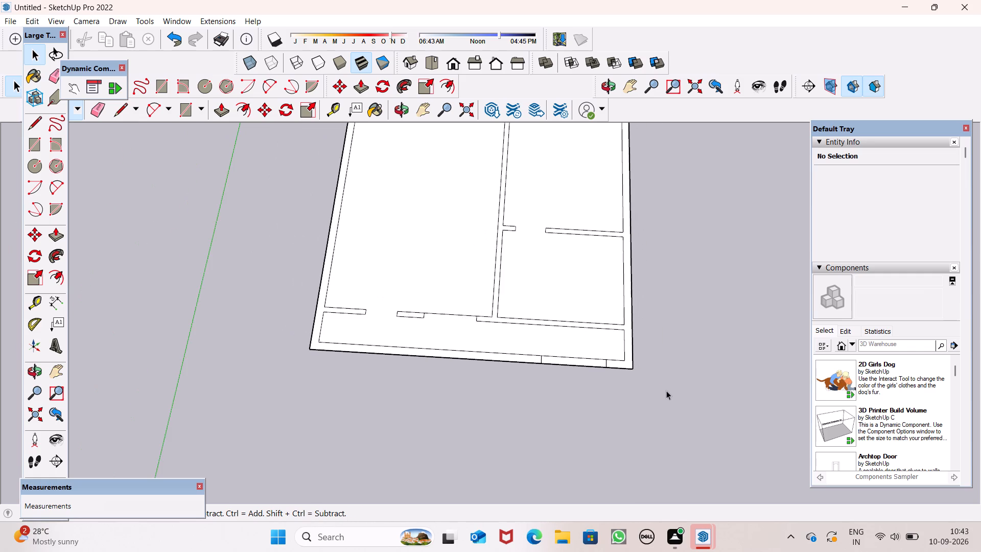
middle_click_drag(666, 390, 694, 380)
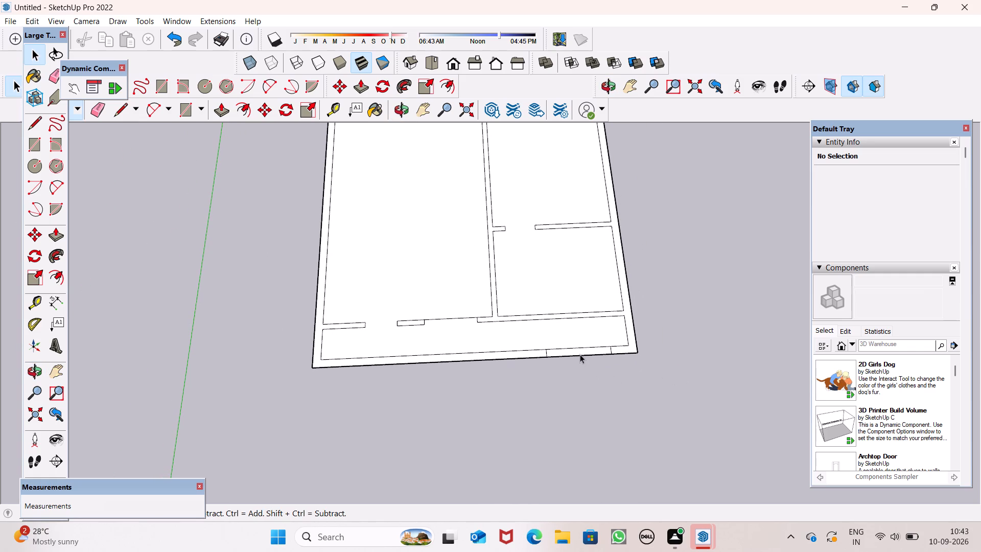
scroll(546, 328, "down", 3)
scroll(618, 343, "down", 3)
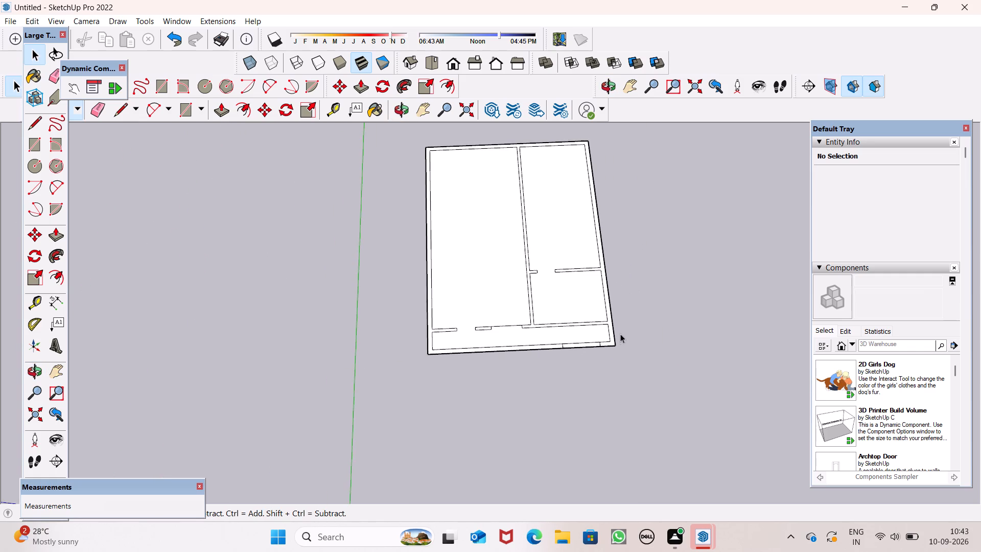
scroll(560, 287, "up", 2)
left_click(92, 108)
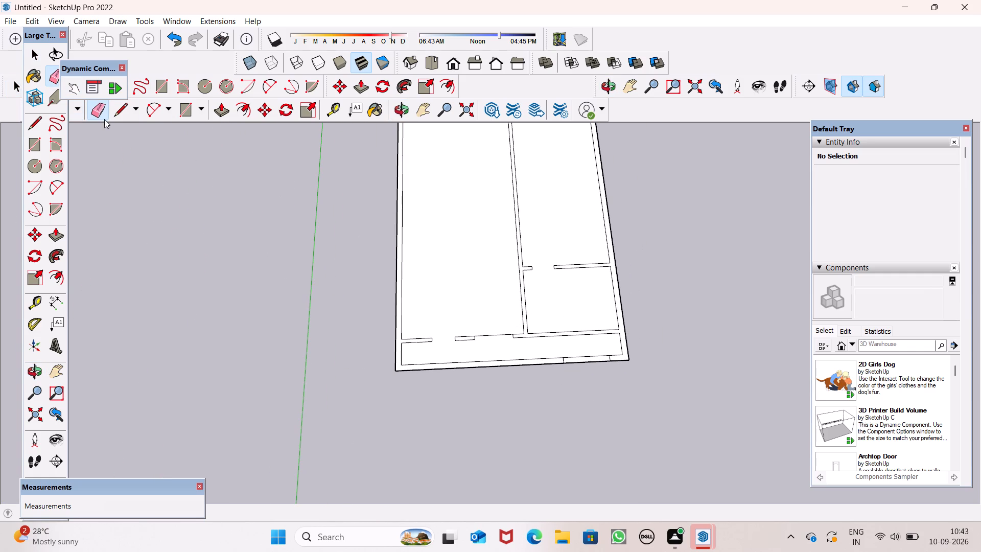
scroll(563, 333, "up", 6)
left_click_drag(584, 372, 589, 377)
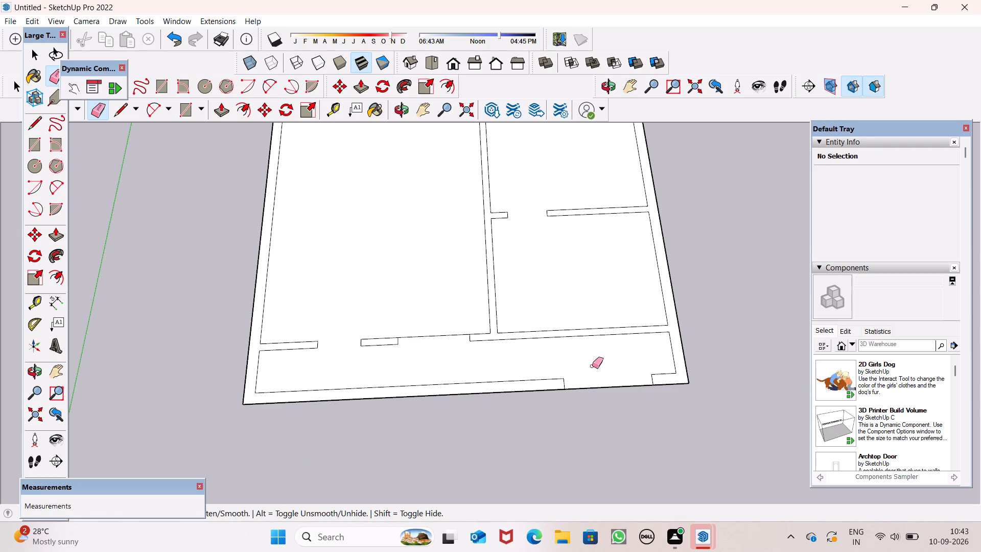
key("space")
key("space")
key("space")
key("space")
scroll(602, 409, "down", 3)
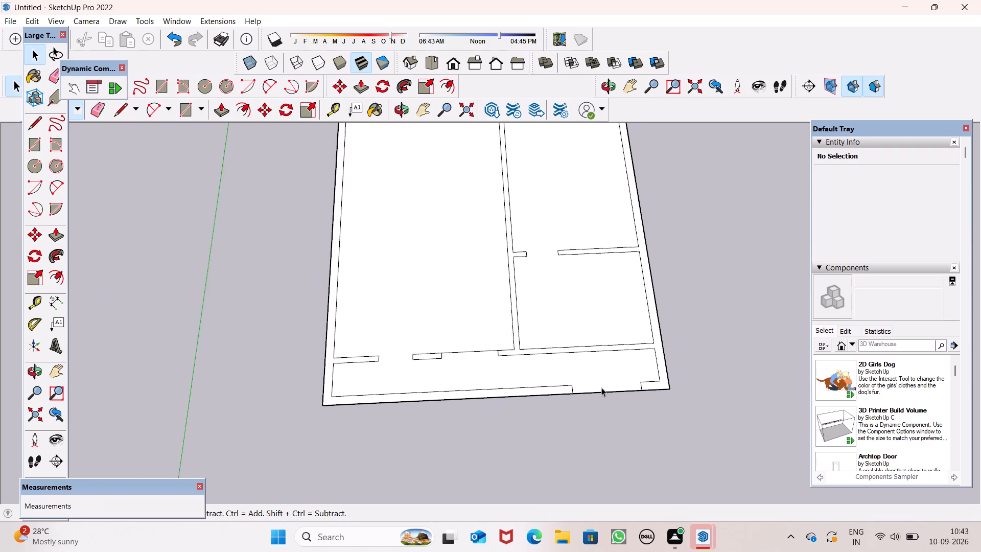
scroll(617, 366, "down", 6)
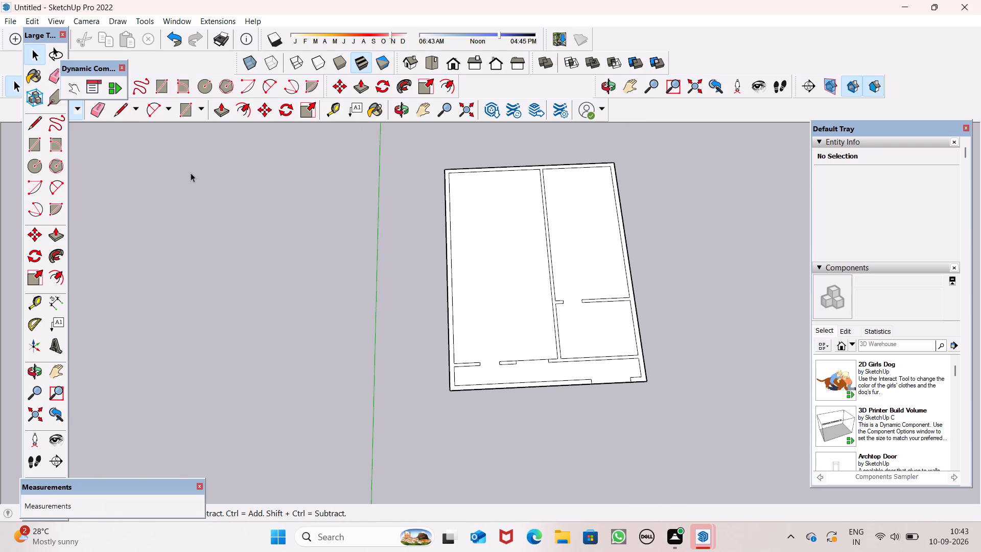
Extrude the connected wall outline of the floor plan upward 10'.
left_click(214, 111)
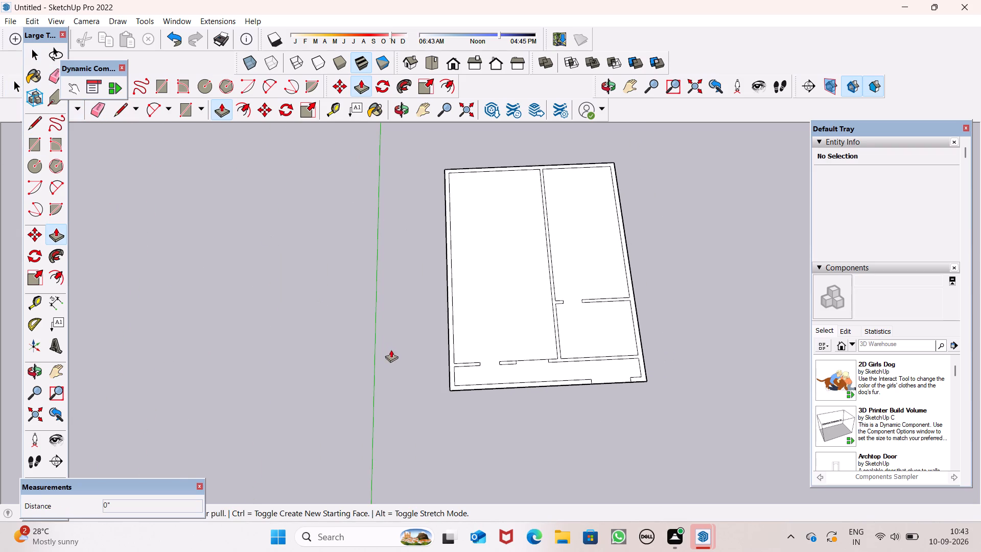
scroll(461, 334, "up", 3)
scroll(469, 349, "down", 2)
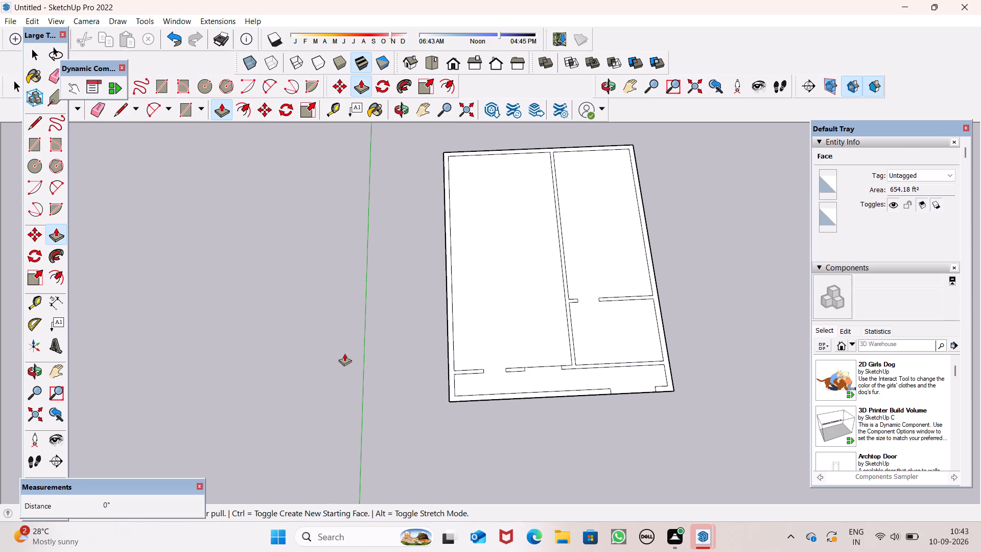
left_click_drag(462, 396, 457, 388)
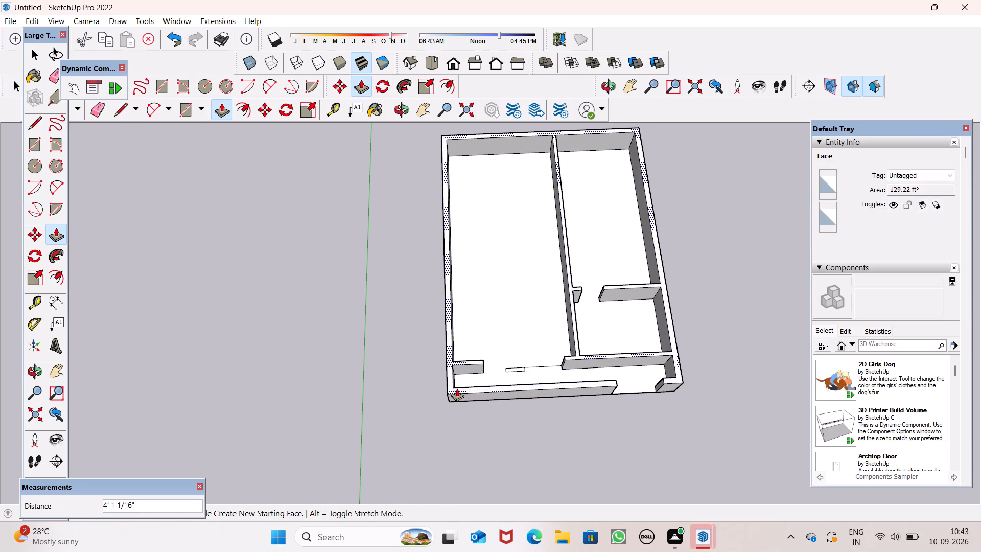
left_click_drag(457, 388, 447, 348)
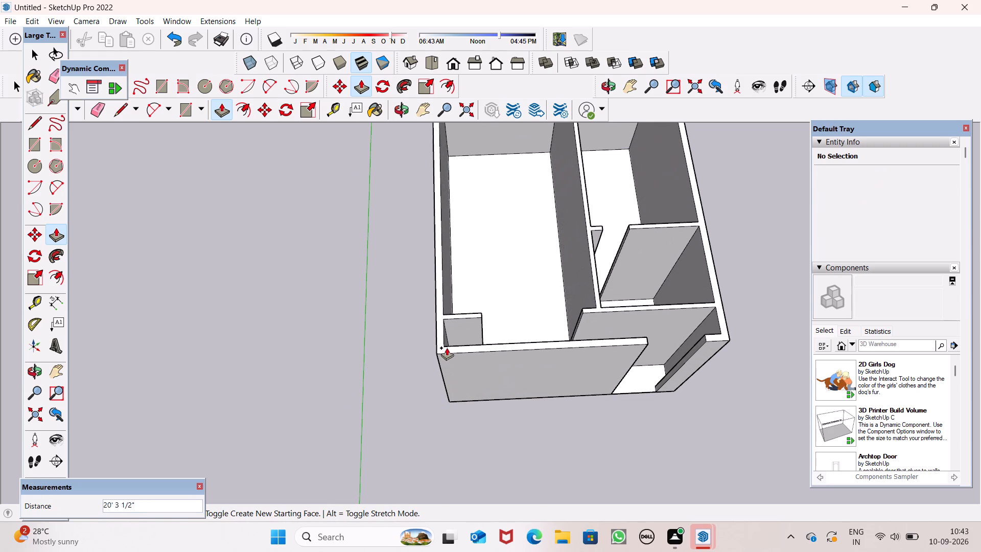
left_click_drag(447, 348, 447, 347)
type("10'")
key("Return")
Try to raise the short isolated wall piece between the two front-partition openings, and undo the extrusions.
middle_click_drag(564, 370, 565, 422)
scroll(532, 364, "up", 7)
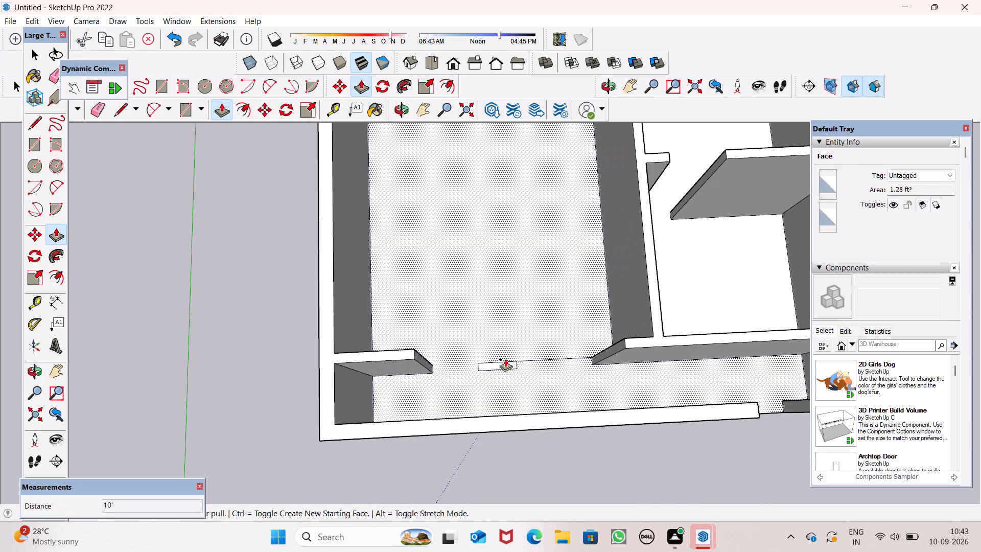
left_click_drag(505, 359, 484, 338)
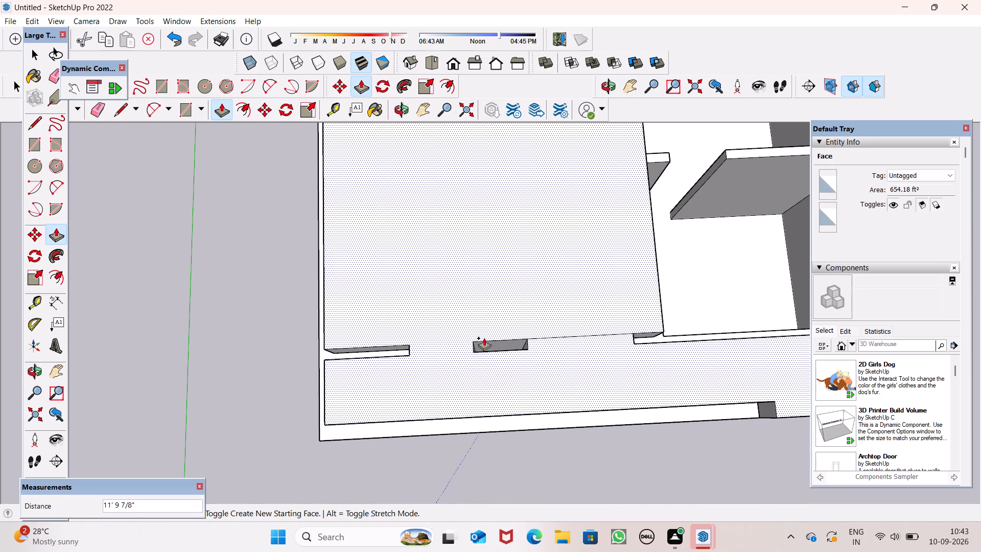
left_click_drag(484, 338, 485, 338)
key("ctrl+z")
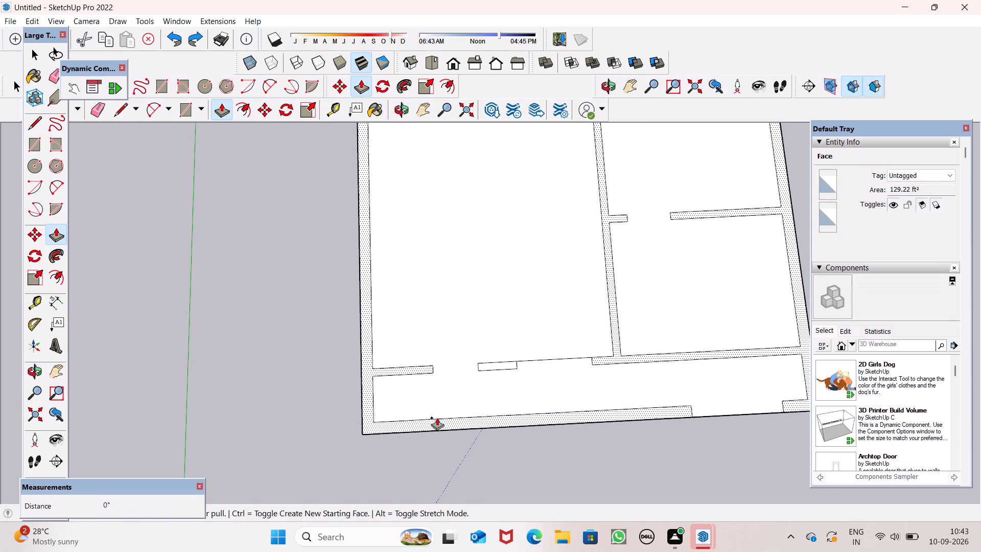
Extrude the connected wall outline of the floor plan upward 10'.
scroll(443, 399, "down", 6)
scroll(450, 421, "up", 1)
middle_click_drag(451, 425, 489, 196)
scroll(416, 320, "up", 5)
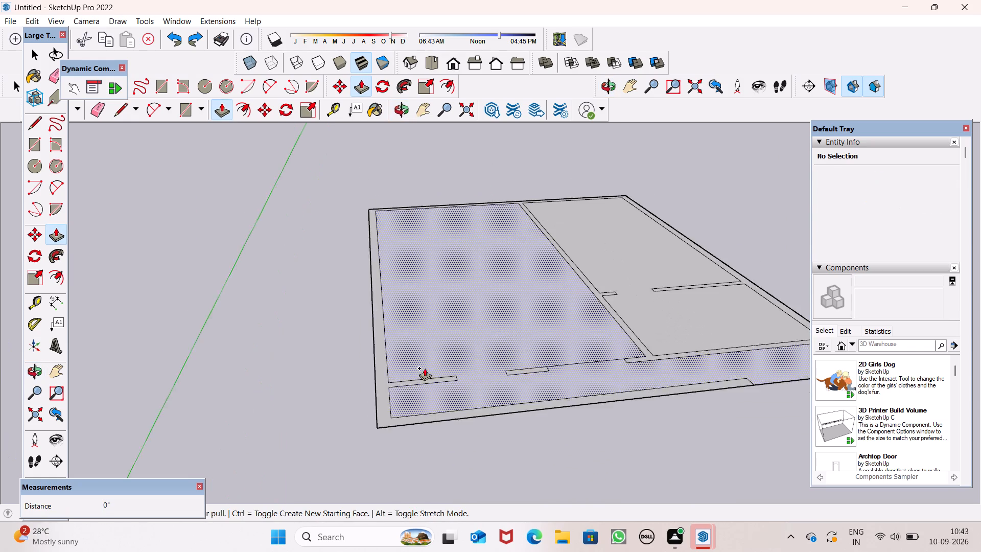
left_click_drag(426, 429, 433, 382)
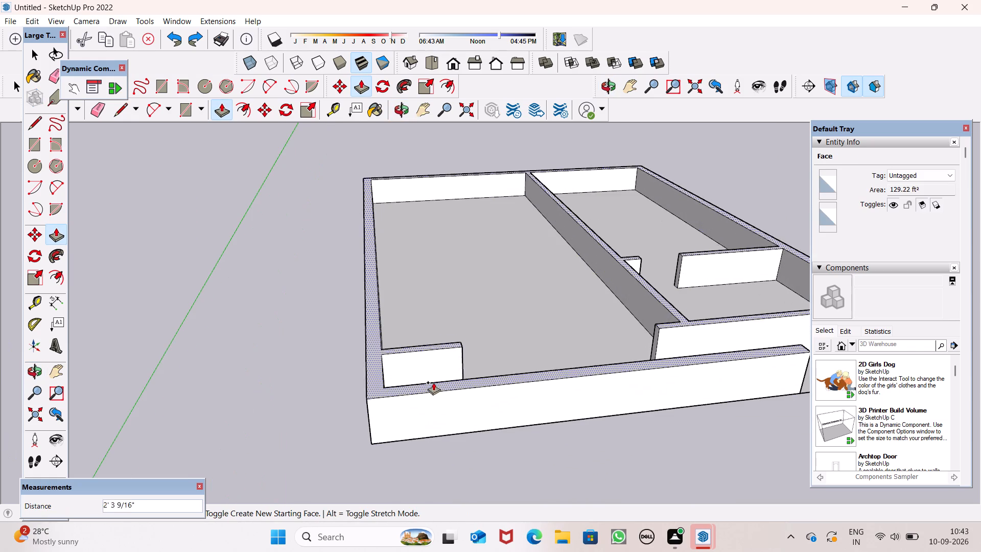
left_click_drag(433, 382, 426, 294)
type("10'")
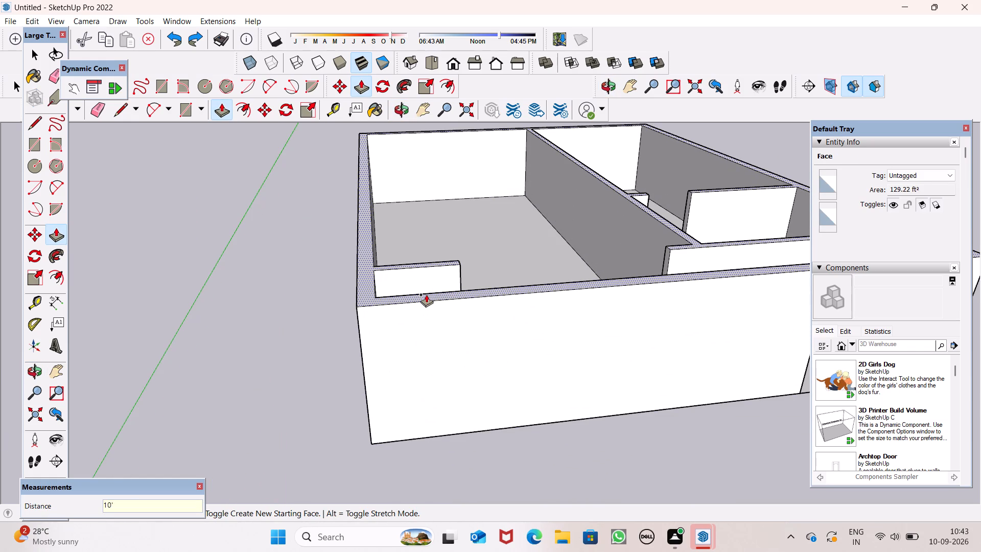
left_click_drag(426, 294, 427, 294)
key("Return")
Extrude the short isolated wall piece between the two front-partition openings up 10', level with the other walls.
scroll(533, 248, "down", 5)
middle_click_drag(542, 241, 503, 464)
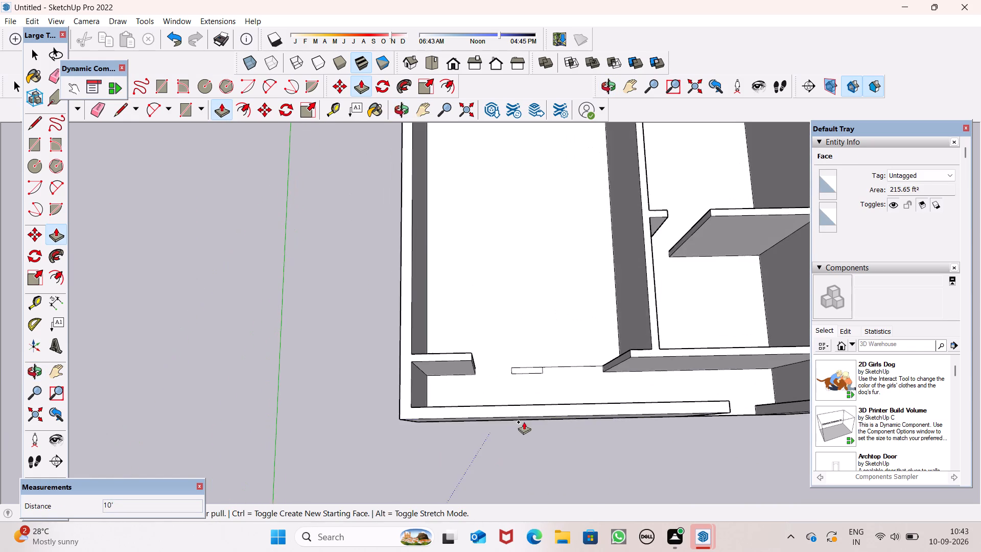
scroll(524, 398, "up", 8)
left_click_drag(523, 355, 492, 344)
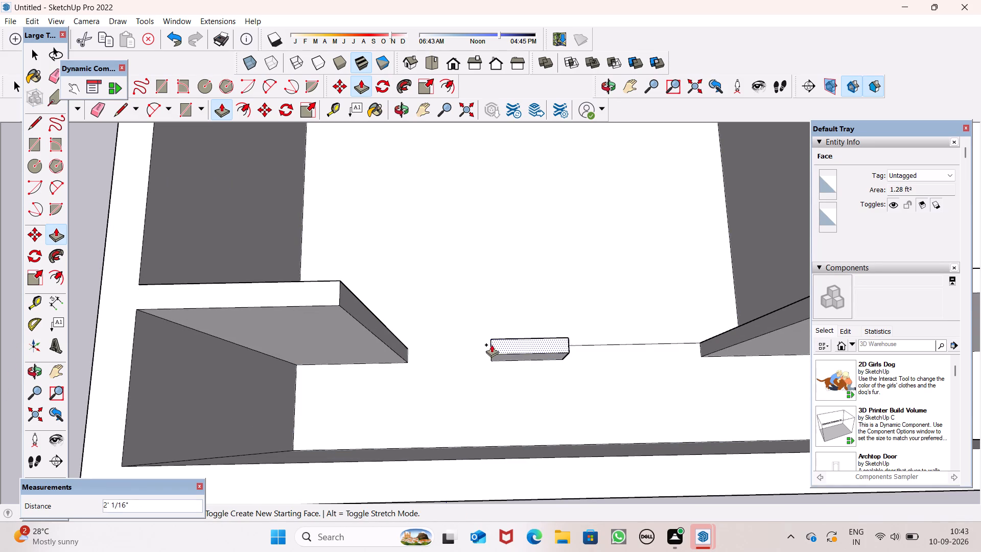
left_click_drag(492, 344, 336, 308)
scroll(299, 214, "down", 4)
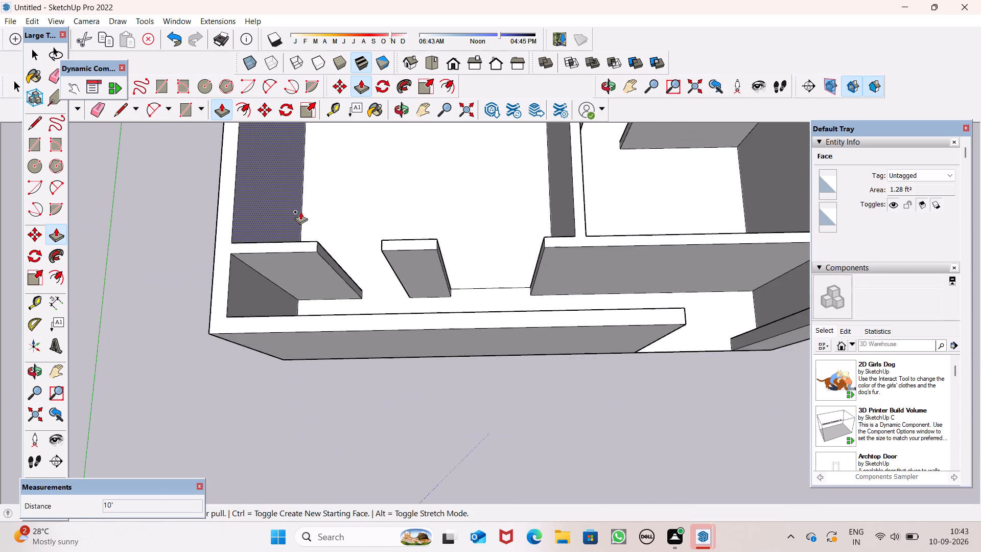
scroll(300, 212, "down", 13)
scroll(449, 224, "down", 4)
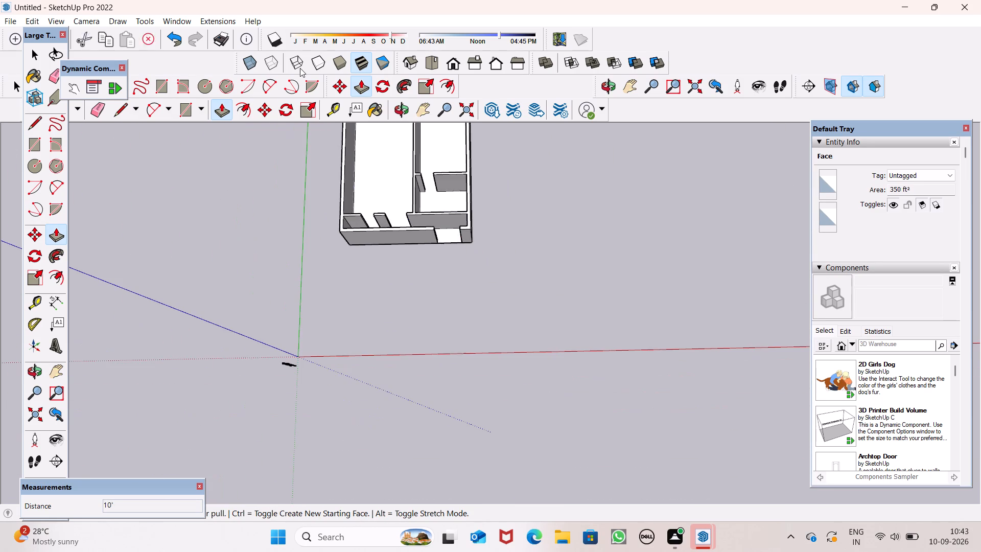
scroll(351, 263, "down", 4)
key("space")
key("space")
Examine the raised walls and their openings from above and from the front.
scroll(458, 250, "down", 1)
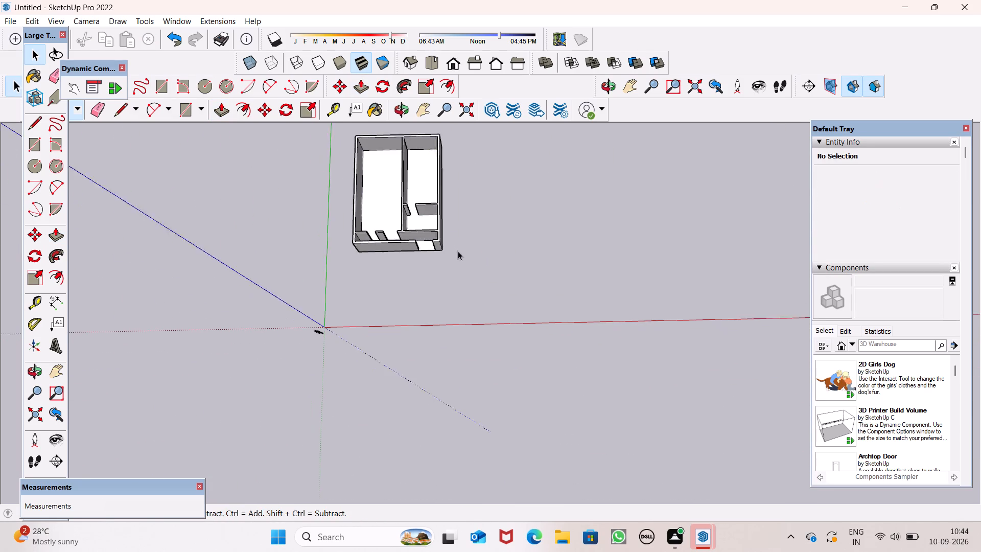
scroll(458, 251, "down", 1)
middle_click_drag(400, 247, 439, 114)
scroll(410, 247, "up", 7)
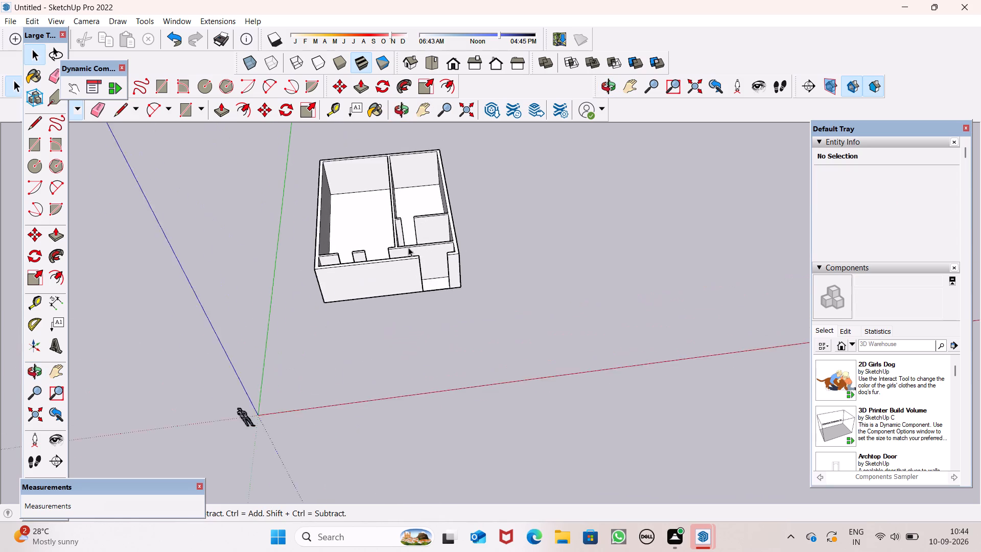
scroll(415, 266, "up", 6)
middle_click_drag(422, 272, 393, 457)
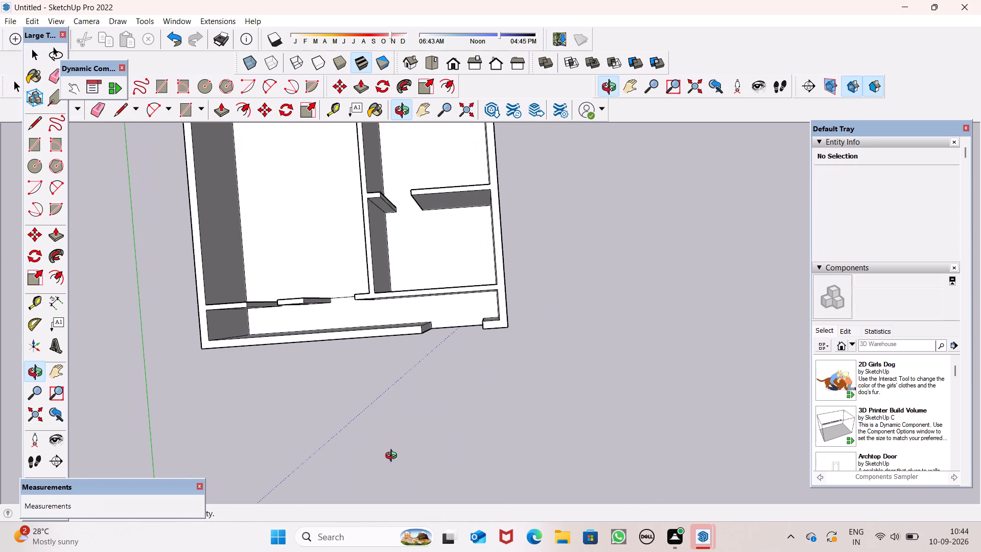
middle_click_drag(393, 457, 387, 339)
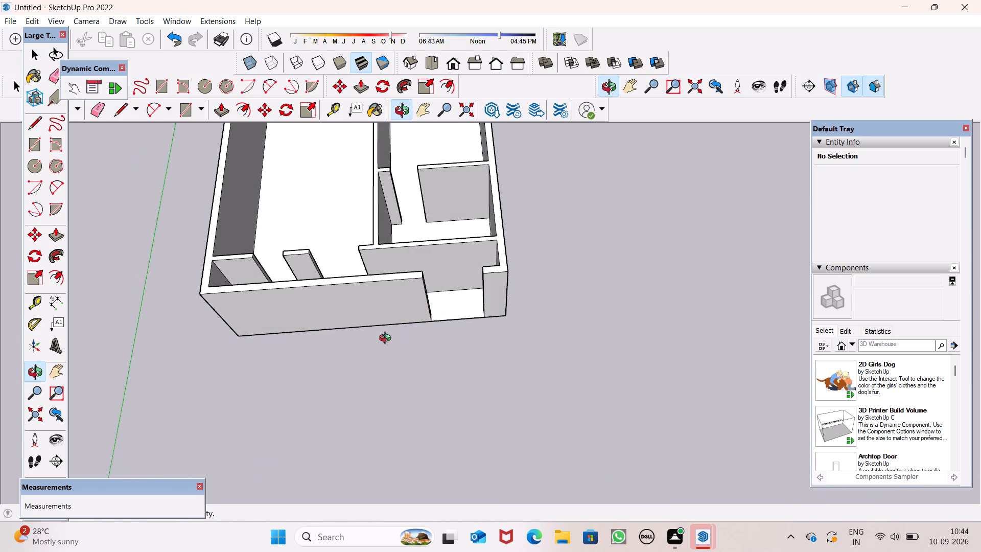
middle_click_drag(387, 339, 351, 345)
scroll(425, 254, "down", 8)
middle_click_drag(440, 248, 448, 369)
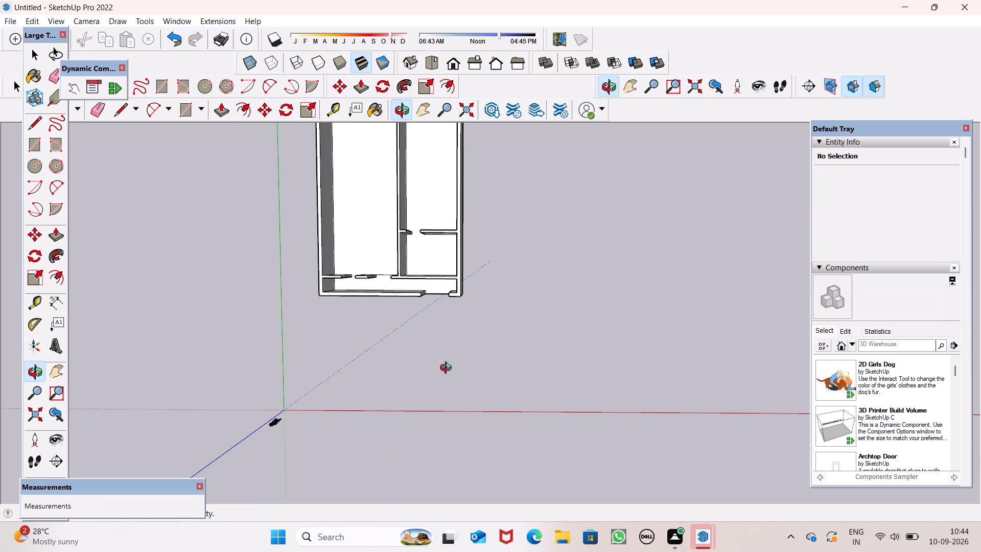
middle_click_drag(448, 369, 501, 116)
scroll(460, 277, "up", 2)
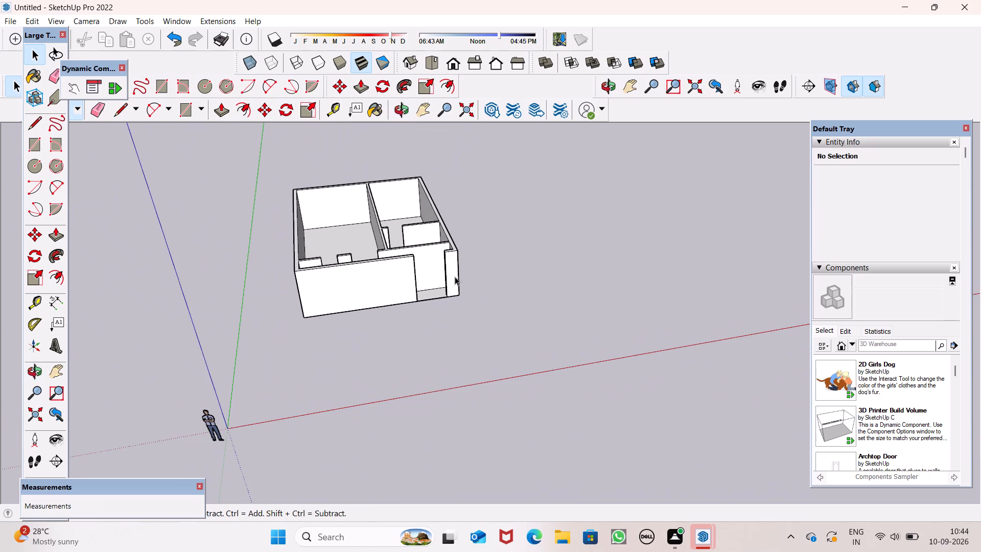
middle_click_drag(402, 288, 402, 289)
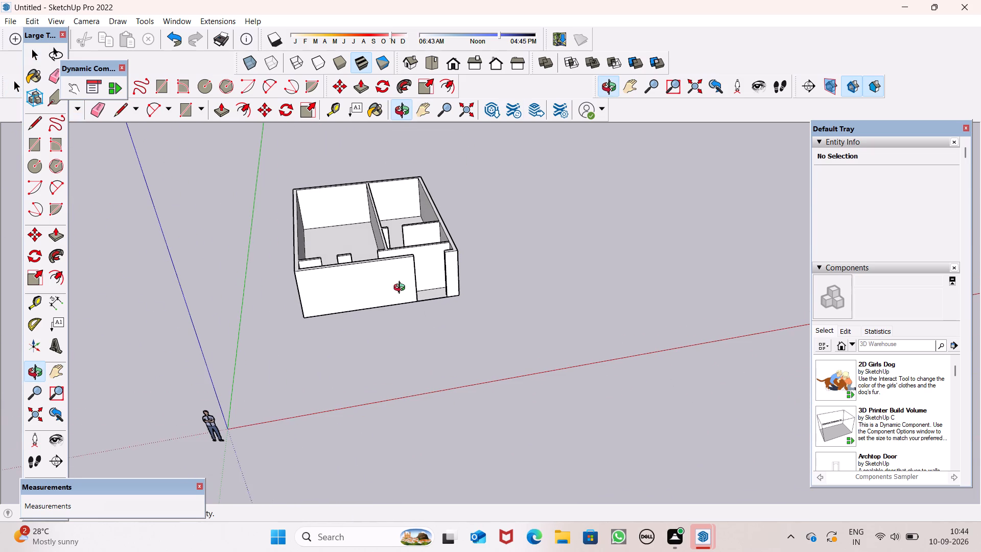
middle_click_drag(402, 289, 314, 276)
scroll(318, 257, "up", 7)
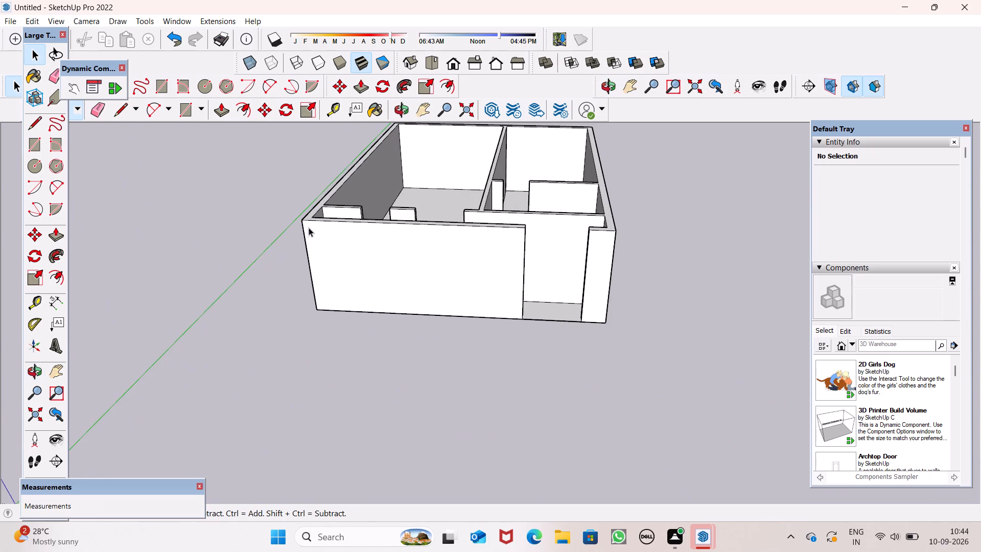
middle_click_drag(345, 231, 375, 291)
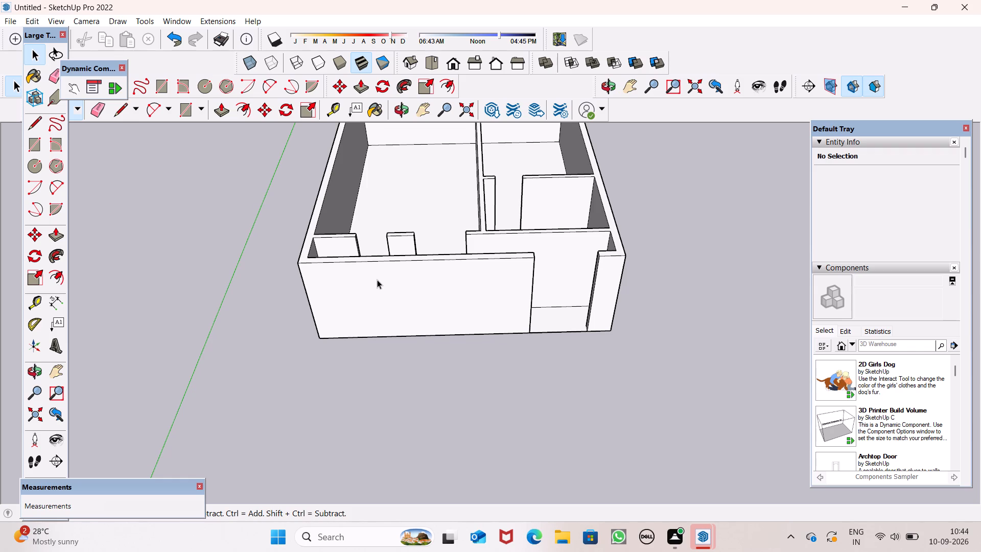
scroll(385, 248, "down", 2)
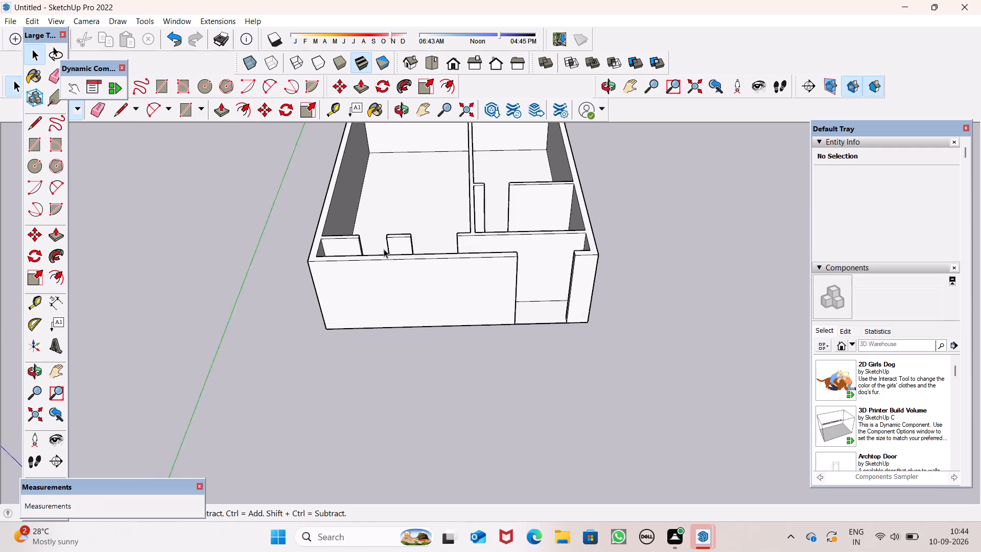
middle_click_drag(381, 286, 373, 220)
scroll(329, 202, "up", 3)
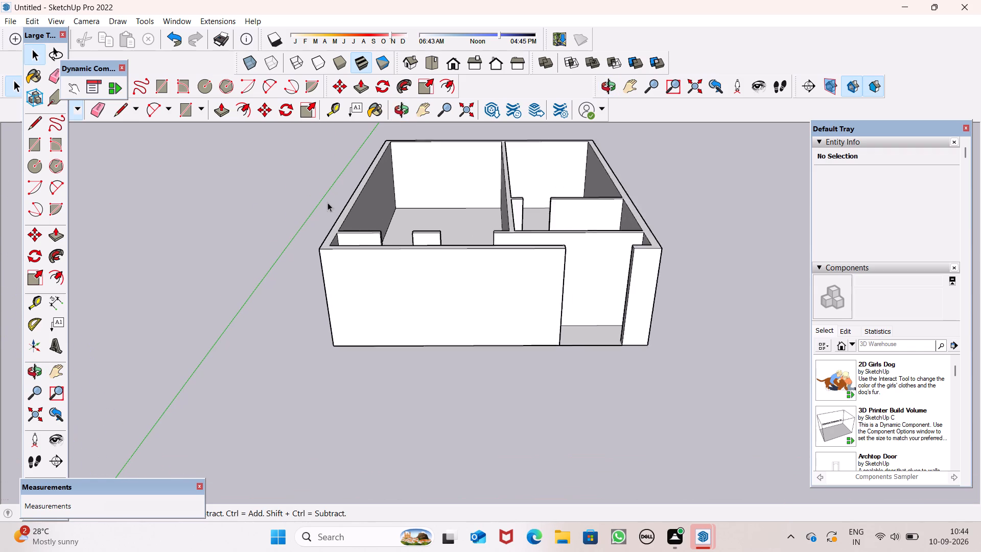
scroll(328, 202, "up", 2)
Draw a short line across the wall top at the front corner, separating the long front wall's top face from the side wall.
left_click(115, 116)
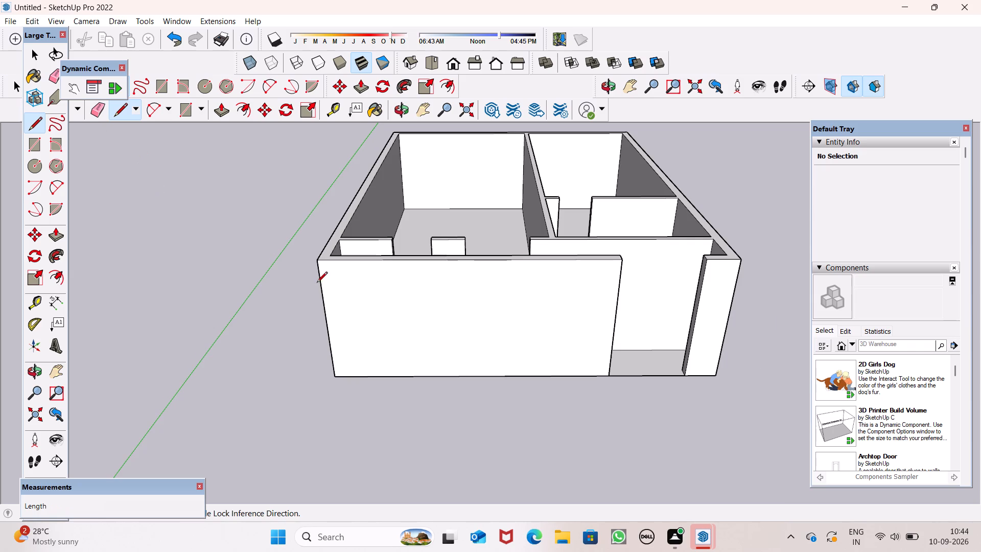
scroll(321, 276, "up", 6)
middle_click_drag(340, 266, 339, 332)
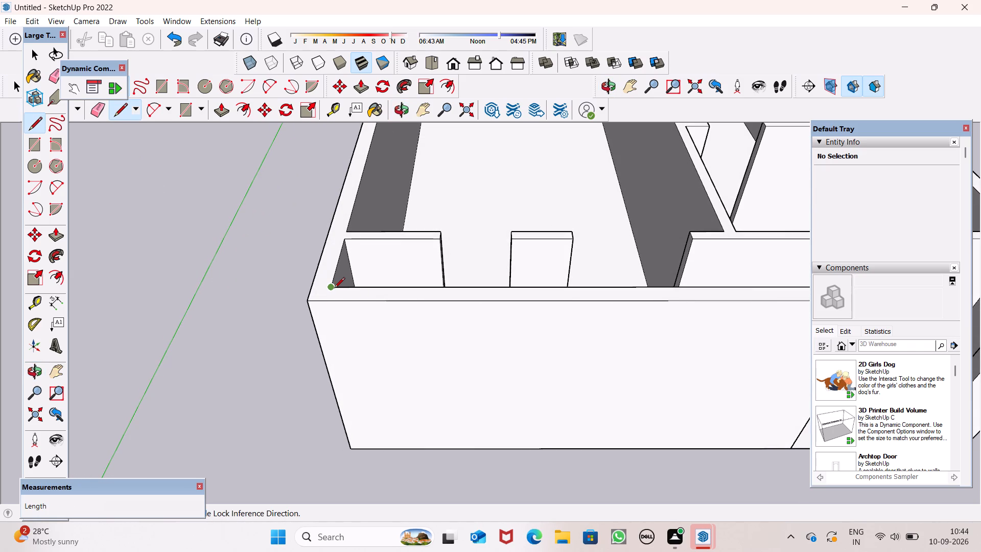
left_click(334, 289)
left_click(314, 285)
scroll(328, 247, "down", 3)
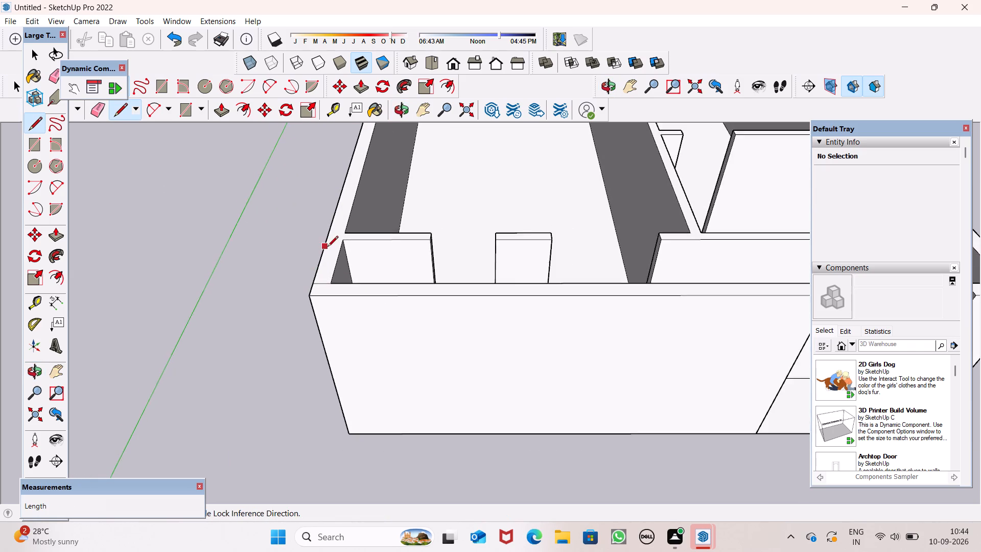
scroll(328, 247, "down", 3)
key("space")
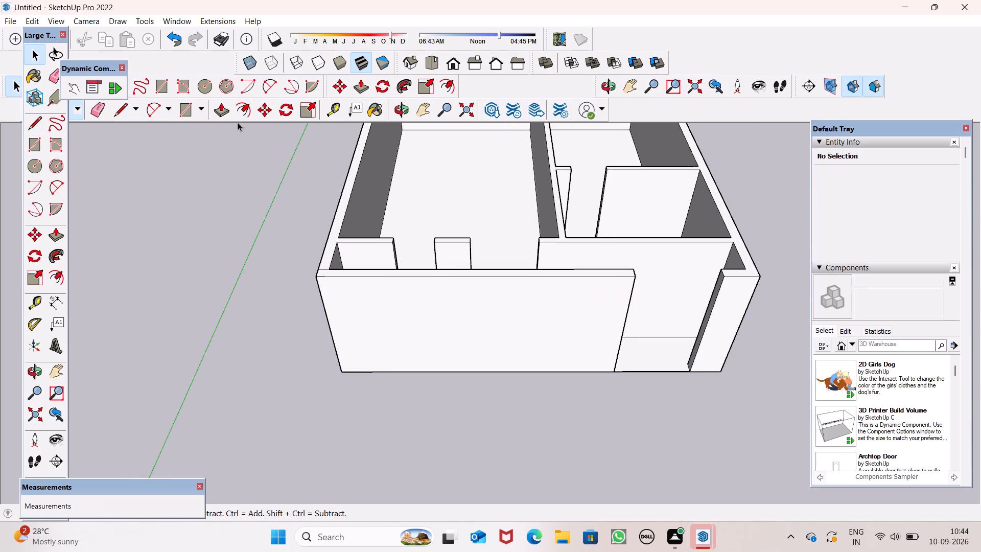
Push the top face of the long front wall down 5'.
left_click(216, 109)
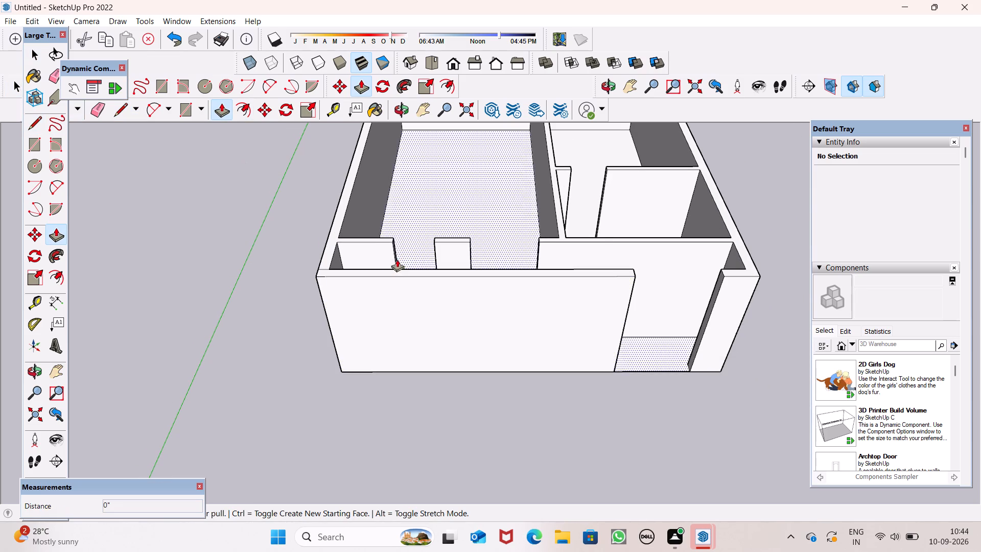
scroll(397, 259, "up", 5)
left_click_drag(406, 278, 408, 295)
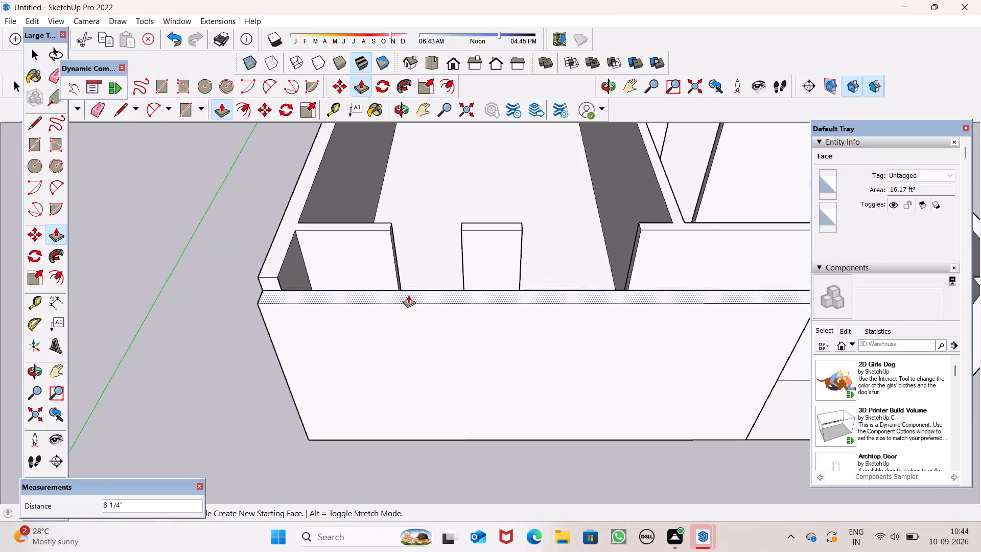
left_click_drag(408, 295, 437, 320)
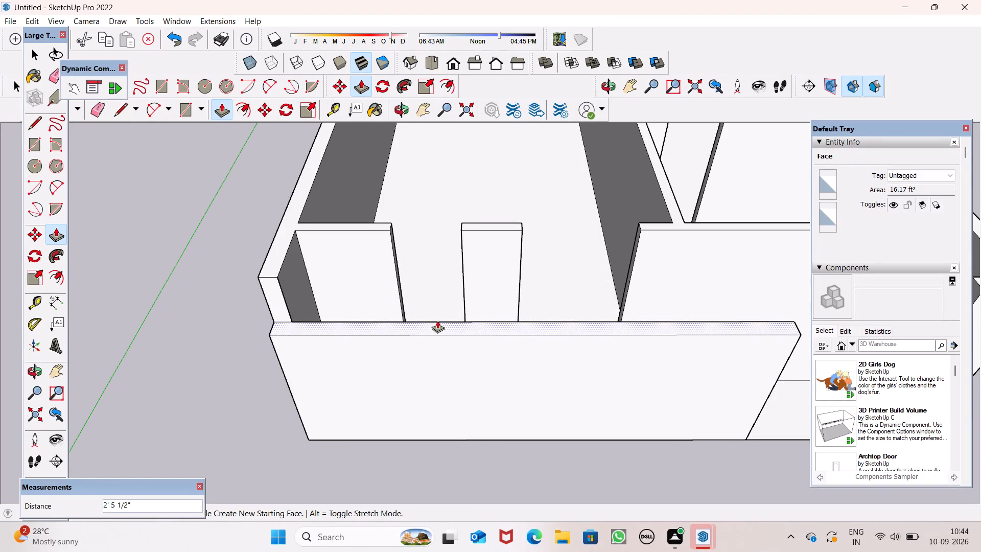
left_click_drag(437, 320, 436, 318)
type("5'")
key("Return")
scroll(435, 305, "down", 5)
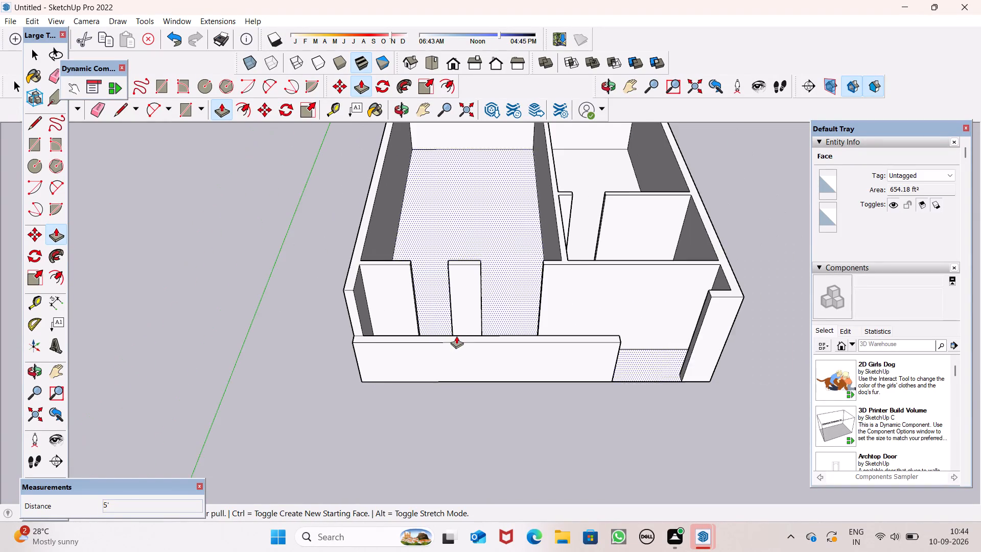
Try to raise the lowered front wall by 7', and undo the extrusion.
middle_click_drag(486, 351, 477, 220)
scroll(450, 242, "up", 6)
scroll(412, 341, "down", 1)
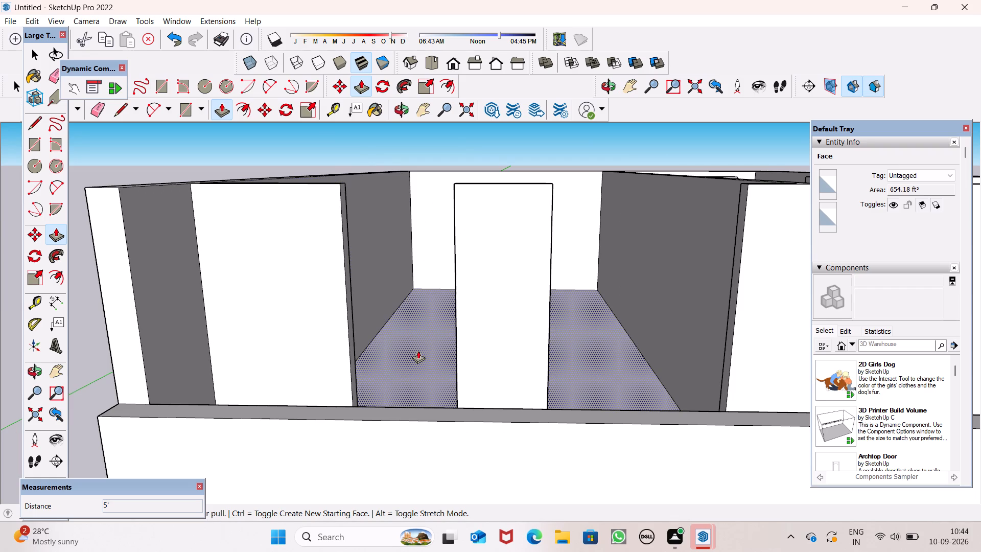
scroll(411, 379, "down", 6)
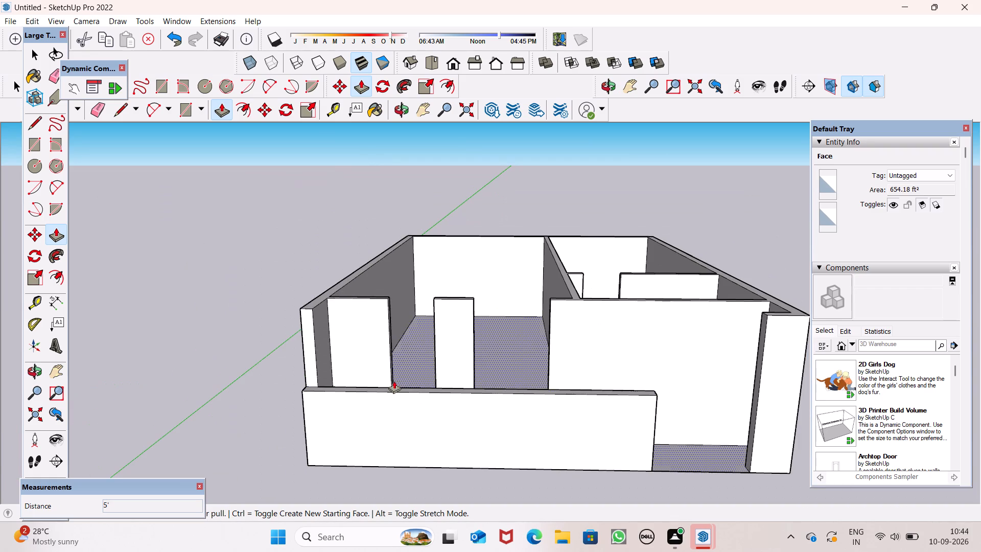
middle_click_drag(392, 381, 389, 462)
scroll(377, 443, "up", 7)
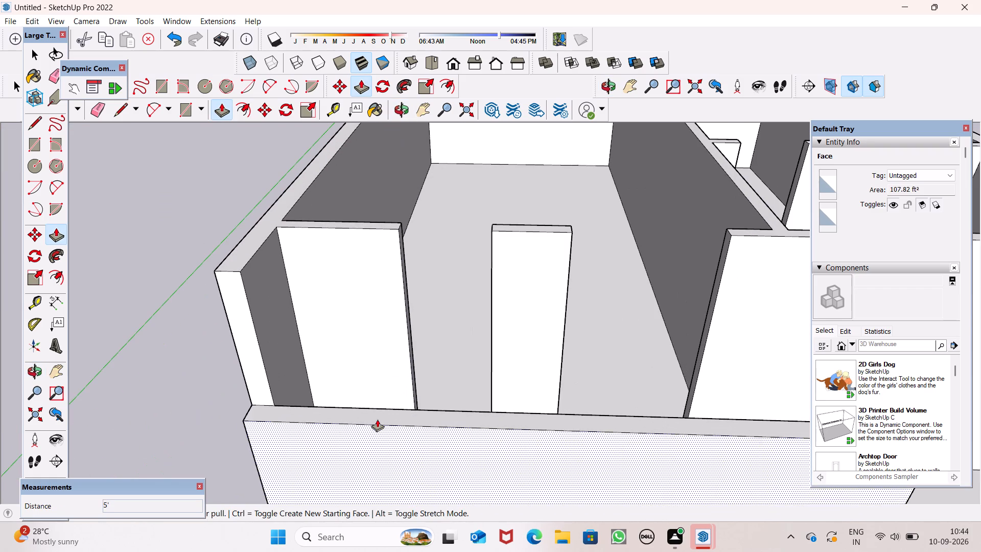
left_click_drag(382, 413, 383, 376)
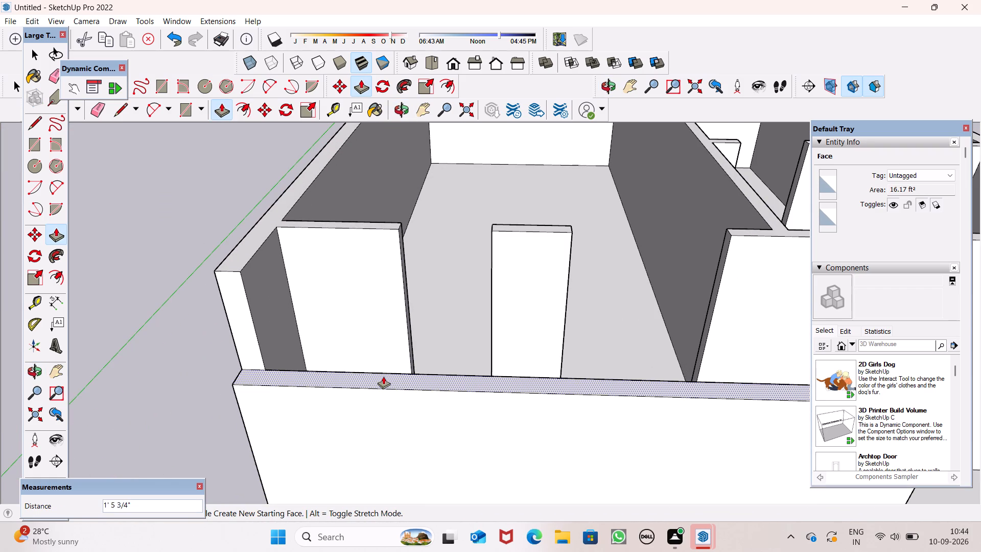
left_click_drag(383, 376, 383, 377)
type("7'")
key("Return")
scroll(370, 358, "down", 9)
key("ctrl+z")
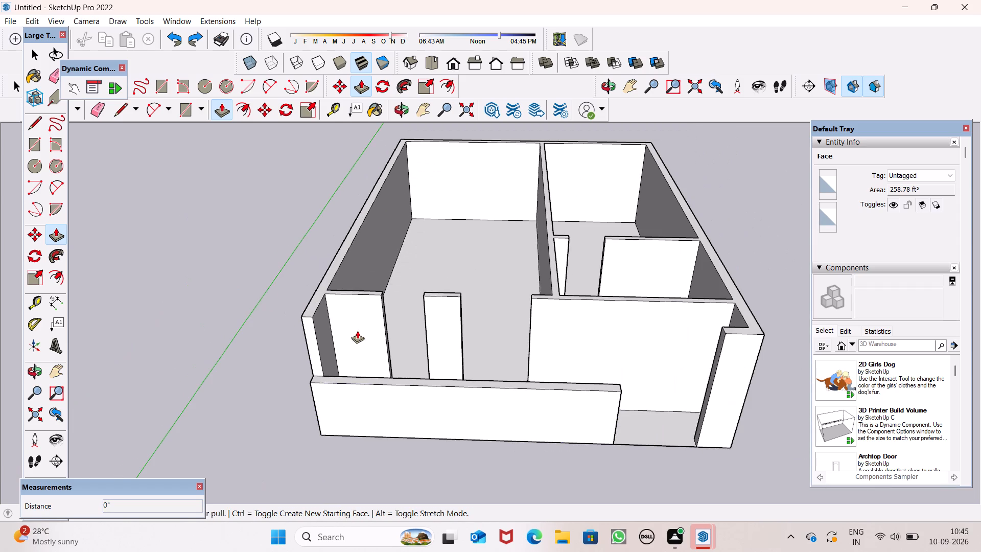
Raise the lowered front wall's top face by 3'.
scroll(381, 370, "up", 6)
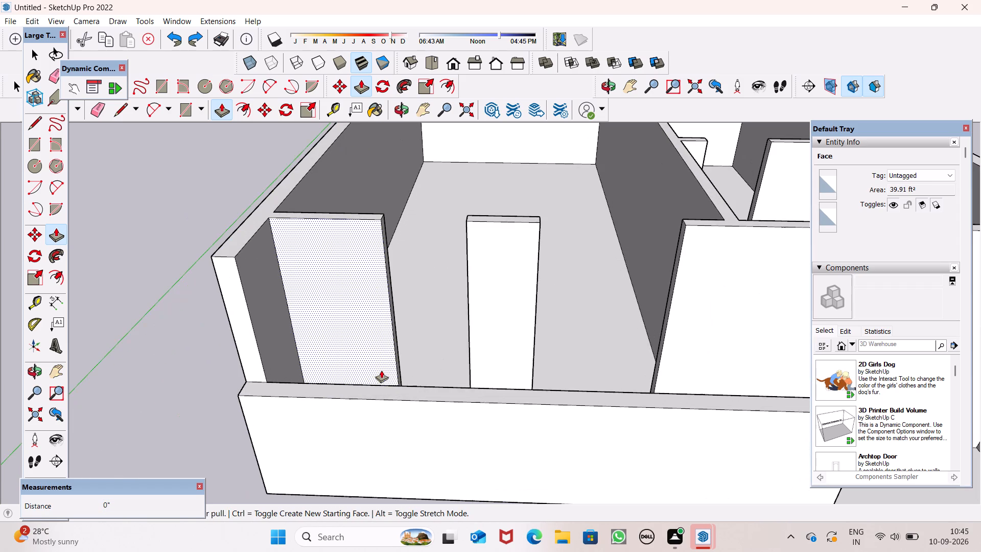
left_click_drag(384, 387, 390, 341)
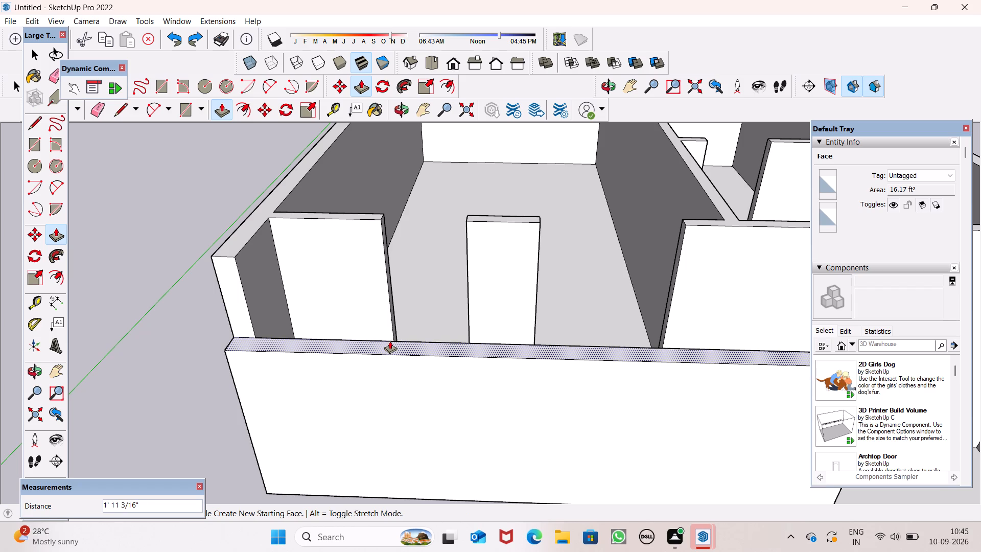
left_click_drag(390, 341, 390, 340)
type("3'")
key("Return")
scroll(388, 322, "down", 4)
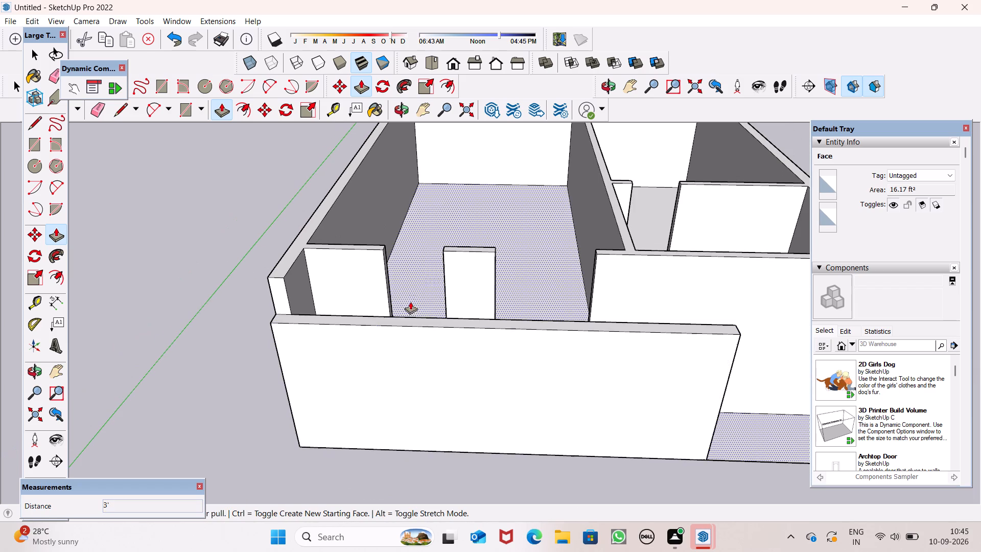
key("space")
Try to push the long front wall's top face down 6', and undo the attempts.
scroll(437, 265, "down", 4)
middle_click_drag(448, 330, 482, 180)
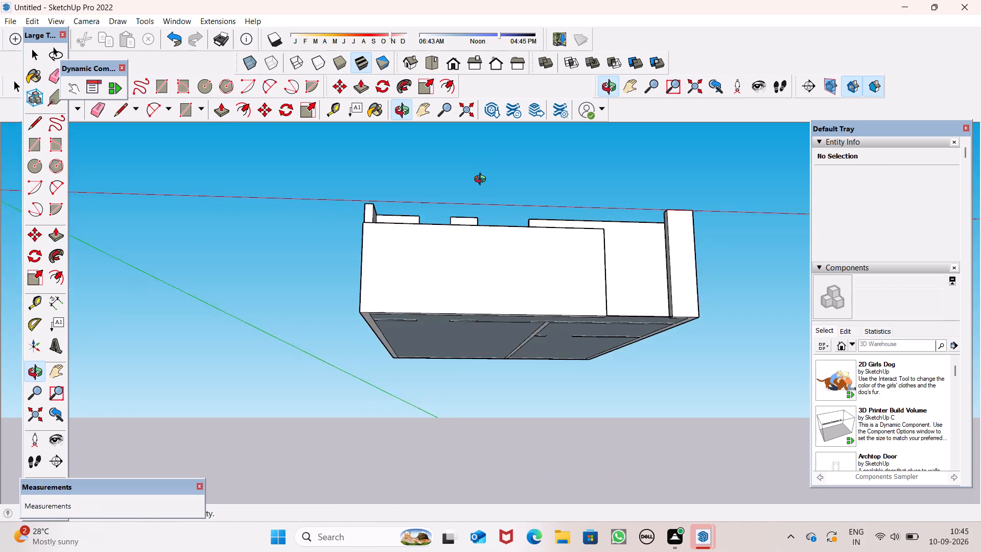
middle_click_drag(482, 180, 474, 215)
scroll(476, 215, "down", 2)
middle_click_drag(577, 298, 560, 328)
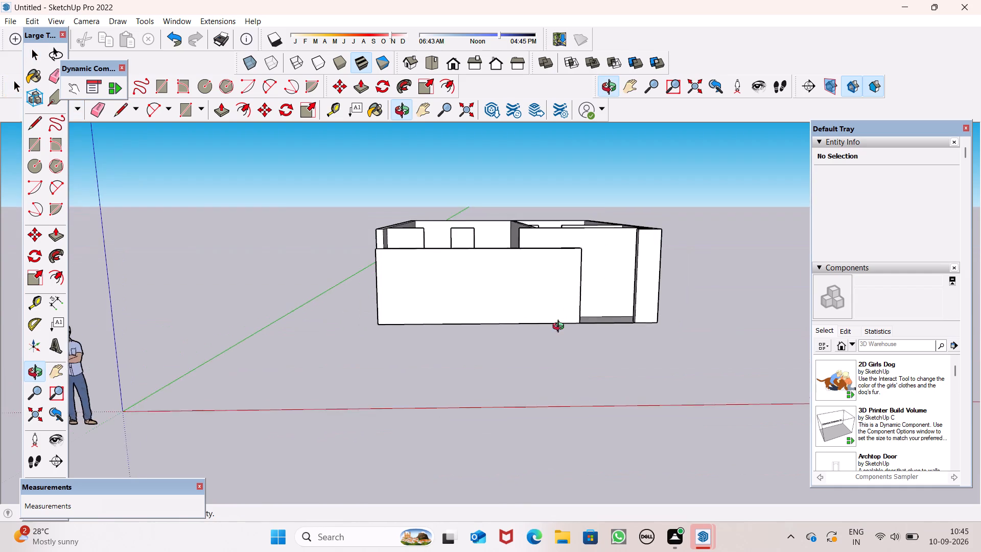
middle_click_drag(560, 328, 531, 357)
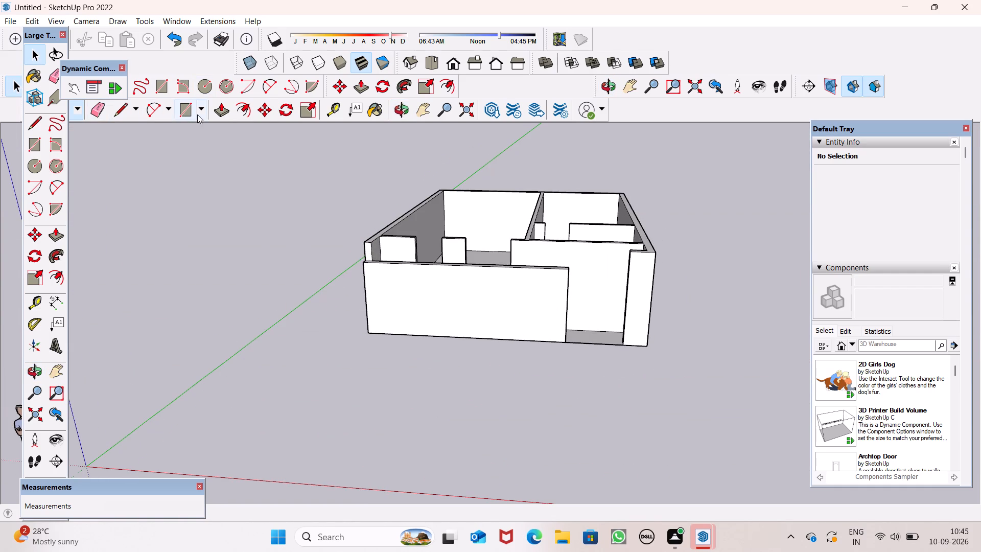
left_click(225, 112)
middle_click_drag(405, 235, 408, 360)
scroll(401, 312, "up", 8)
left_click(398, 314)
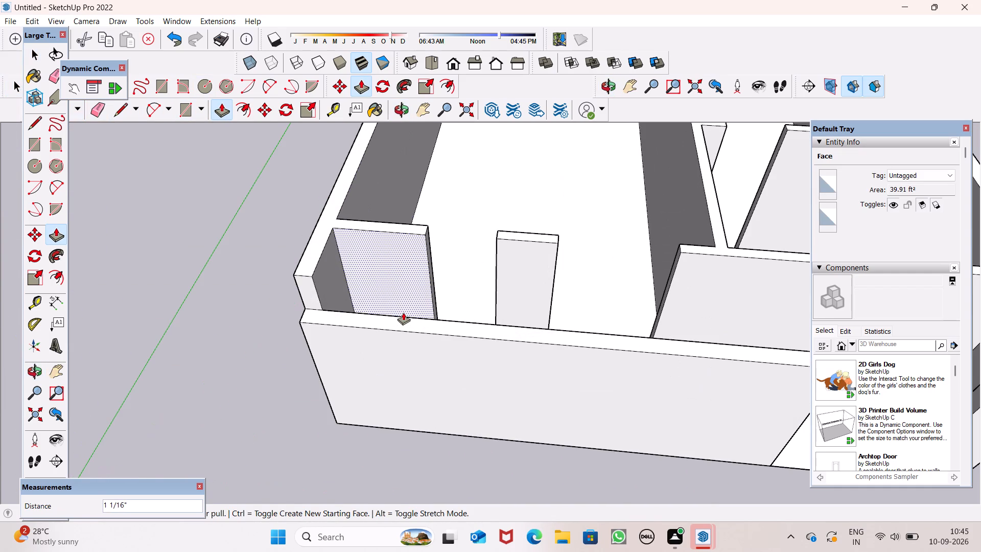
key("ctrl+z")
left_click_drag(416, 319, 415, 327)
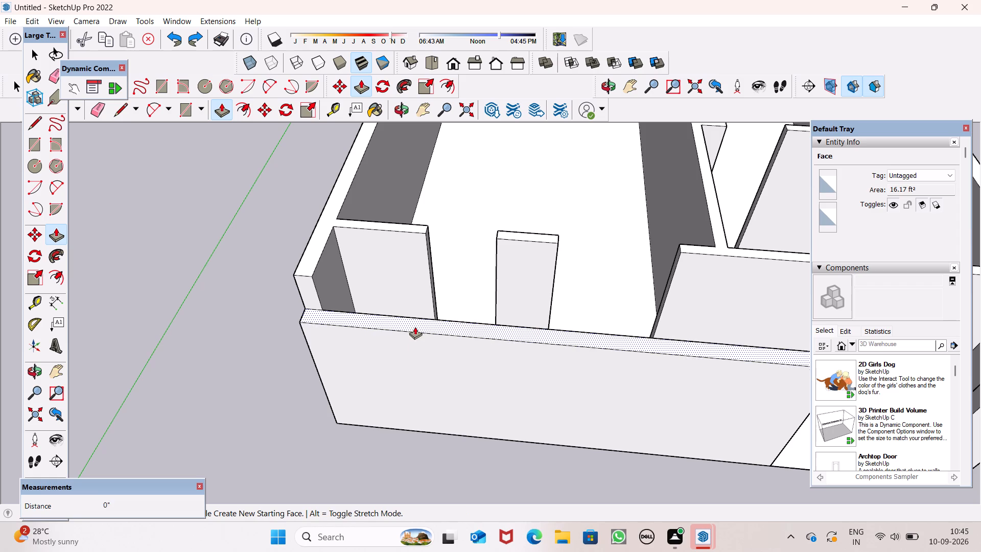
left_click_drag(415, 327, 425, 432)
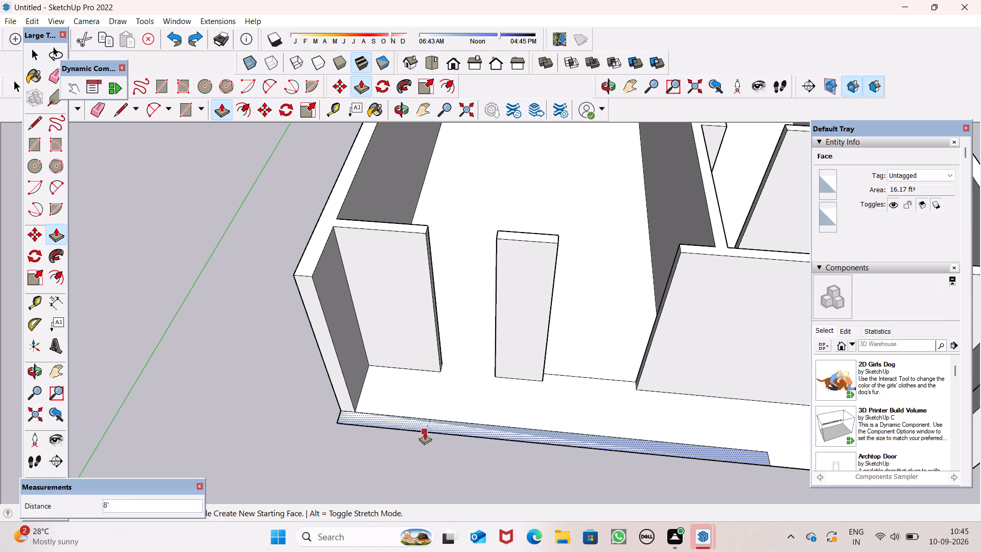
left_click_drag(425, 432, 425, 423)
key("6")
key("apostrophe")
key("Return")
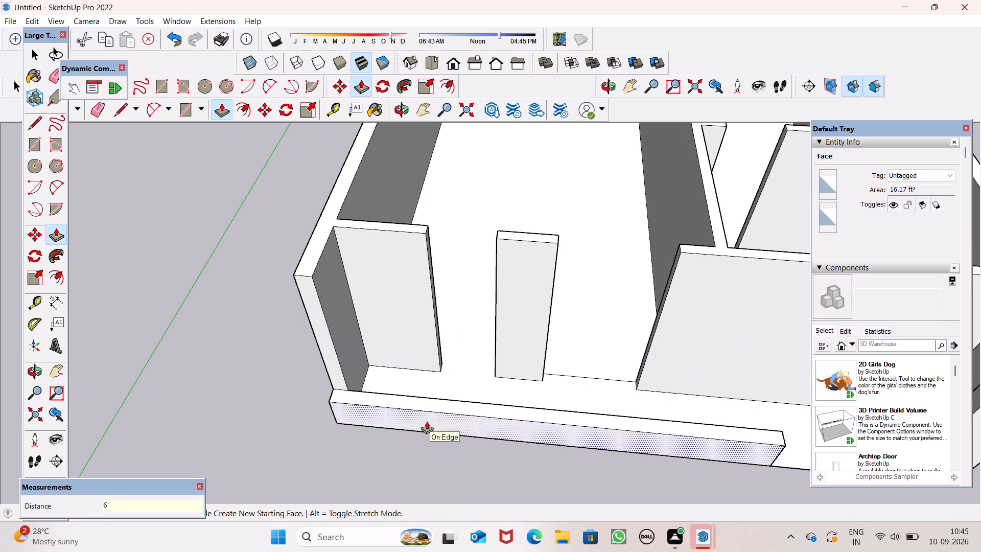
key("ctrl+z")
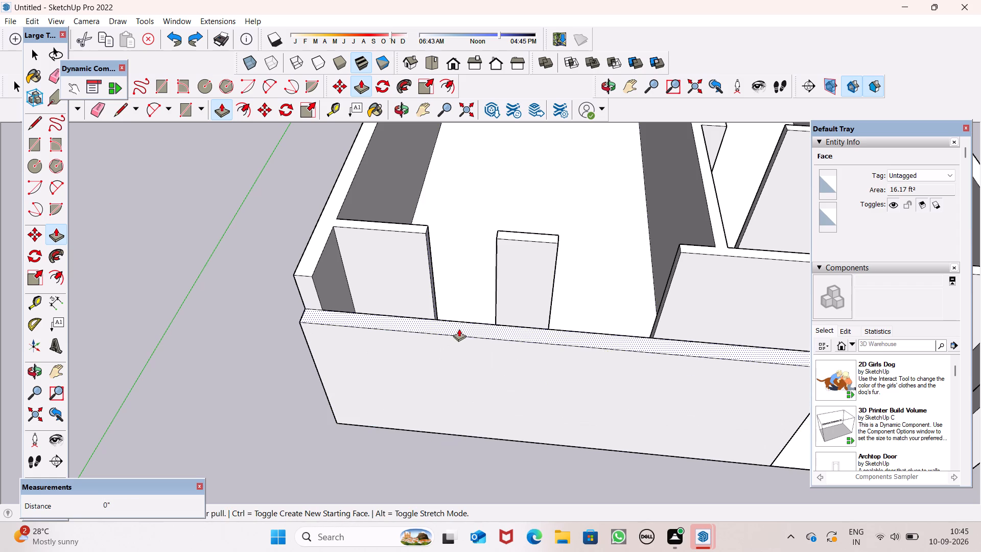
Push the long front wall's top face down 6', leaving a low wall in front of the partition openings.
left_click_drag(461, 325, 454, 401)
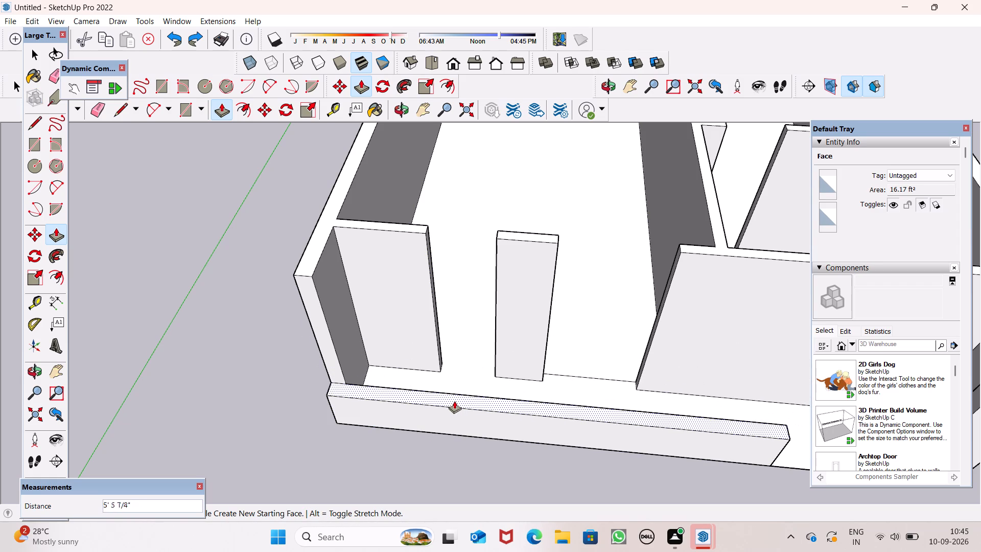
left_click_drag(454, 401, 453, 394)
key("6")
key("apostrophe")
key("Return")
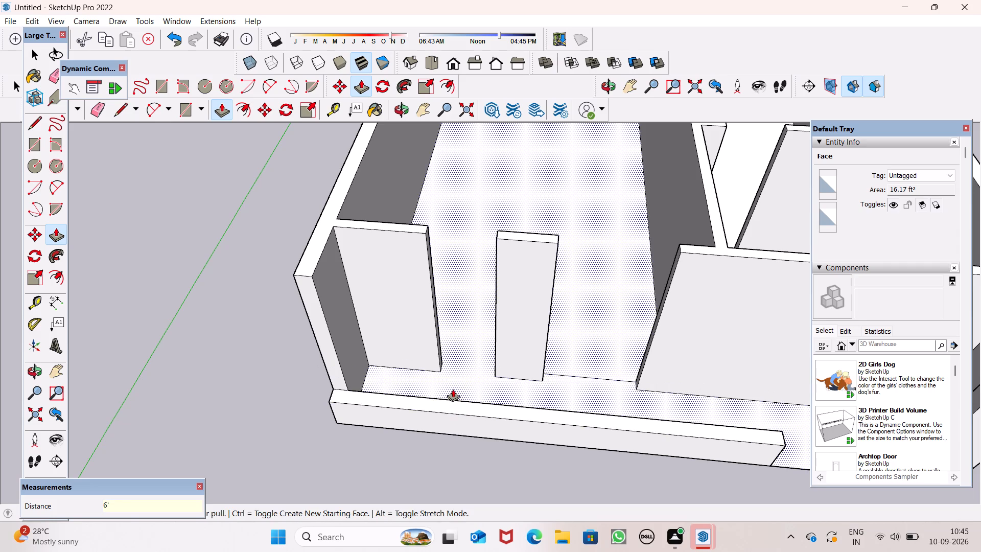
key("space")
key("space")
Push the top face of the remaining low front wall down flush with the floor, opening up the front area.
scroll(471, 376, "down", 3)
middle_click_drag(468, 453, 549, 271)
scroll(468, 455, "up", 1)
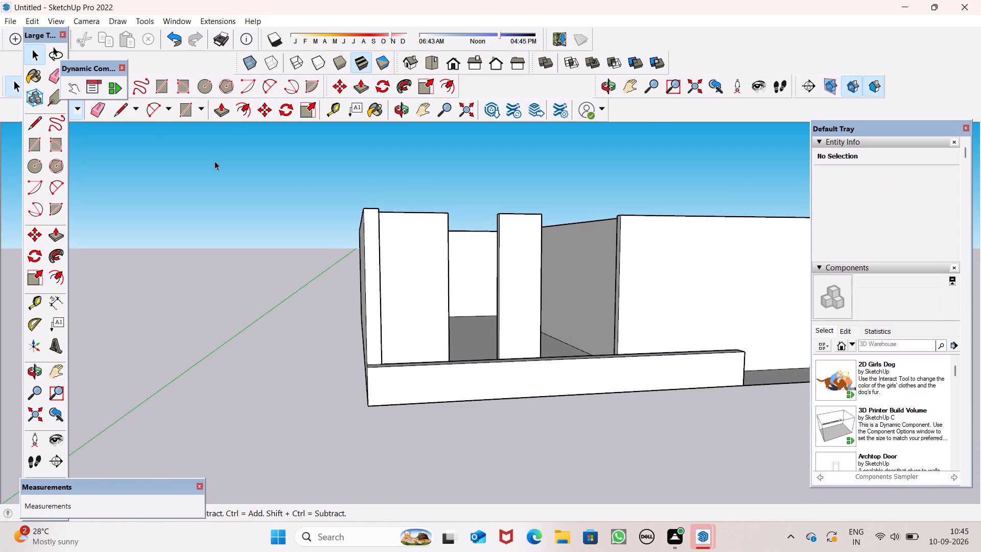
left_click(219, 118)
middle_click_drag(473, 431, 441, 514)
scroll(435, 446, "up", 6)
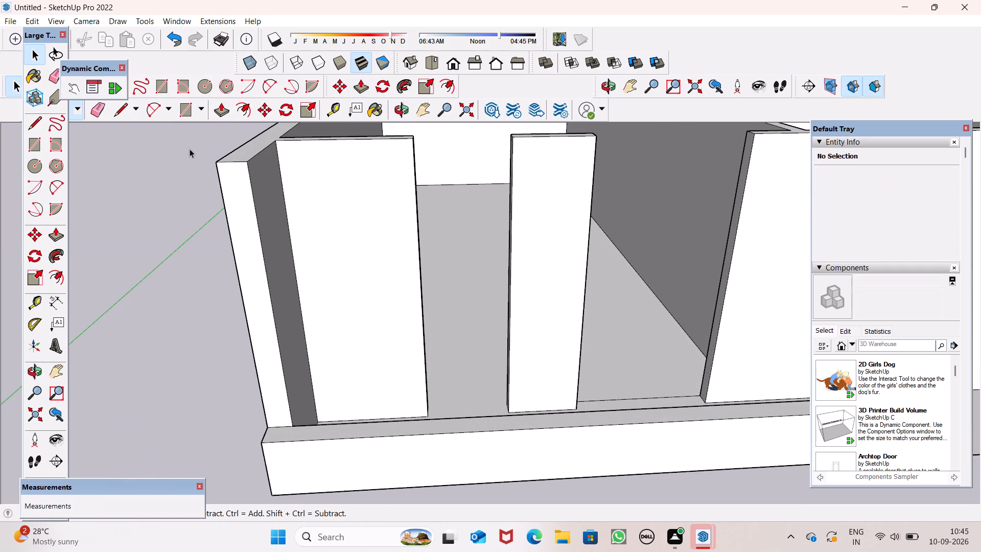
left_click(224, 118)
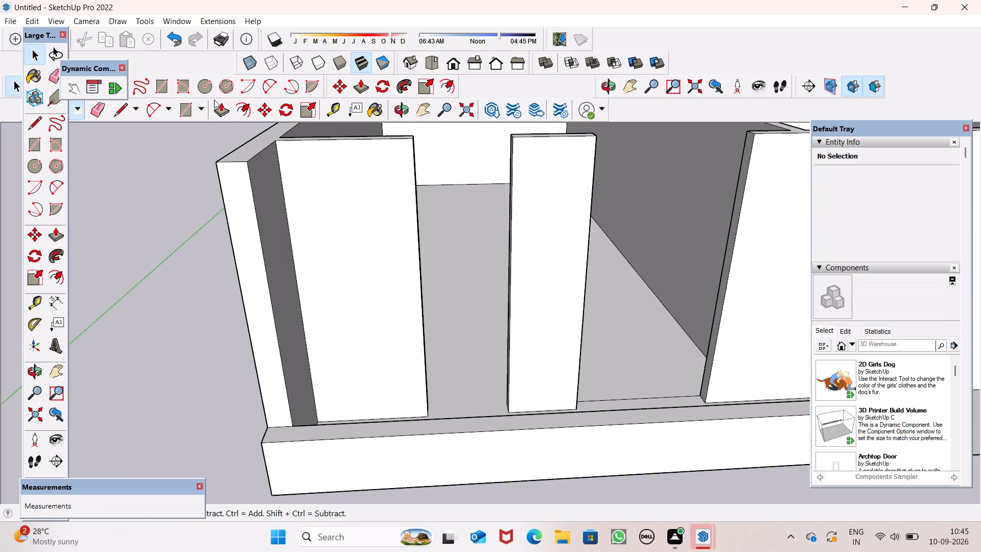
left_click(223, 107)
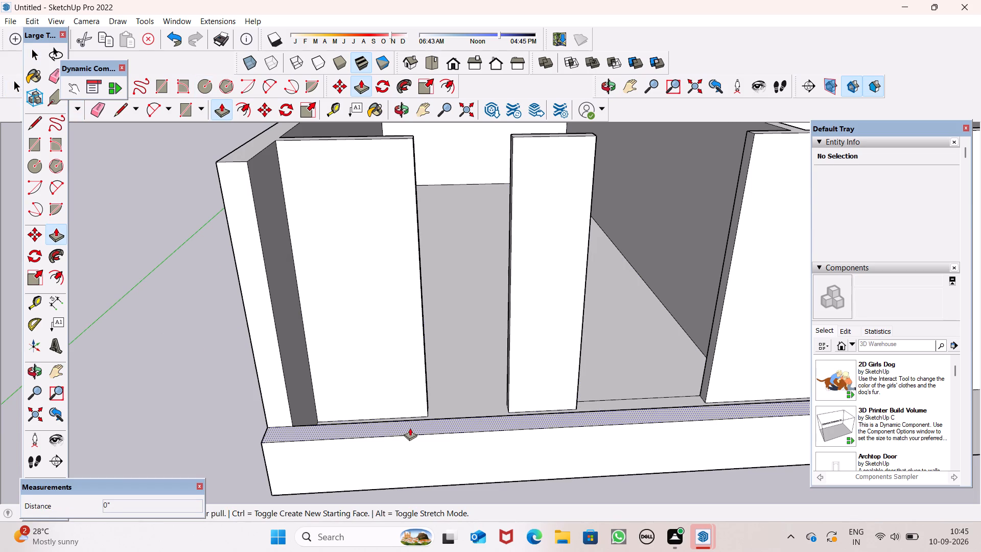
left_click_drag(410, 428, 410, 478)
key("space")
scroll(442, 425, "down", 1)
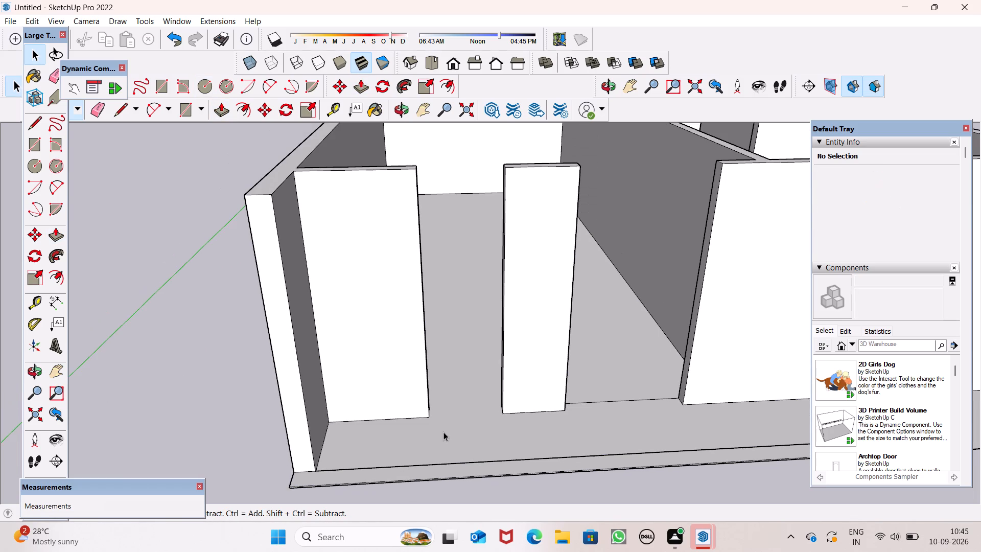
middle_click_drag(405, 489, 470, 440)
scroll(410, 486, "up", 8)
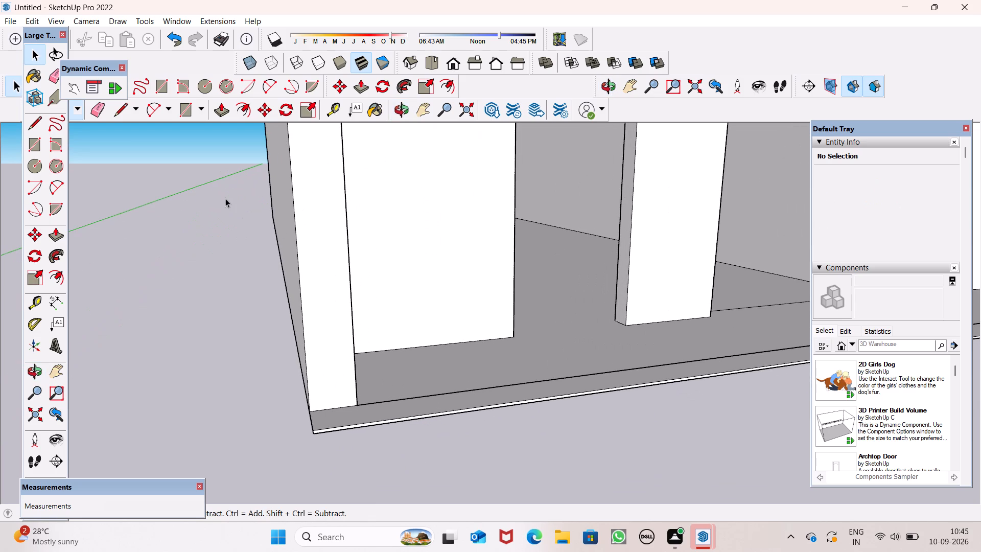
left_click(220, 114)
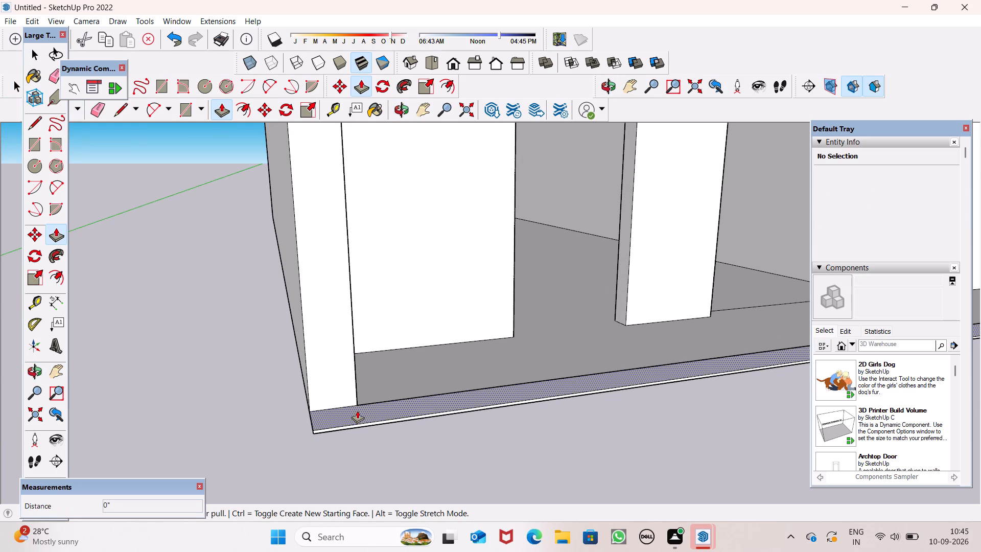
left_click(356, 410)
middle_click_drag(376, 446, 252, 427)
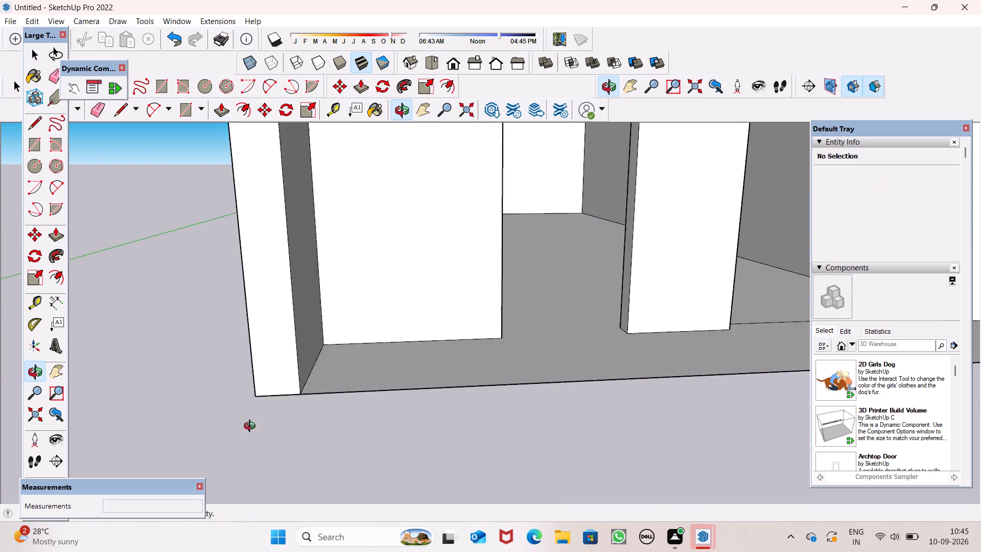
Undo the last push that brought the low front wall flush with the floor.
middle_click_drag(252, 427, 247, 421)
scroll(309, 338, "down", 20)
scroll(309, 338, "down", 2)
middle_click_drag(411, 359, 430, 492)
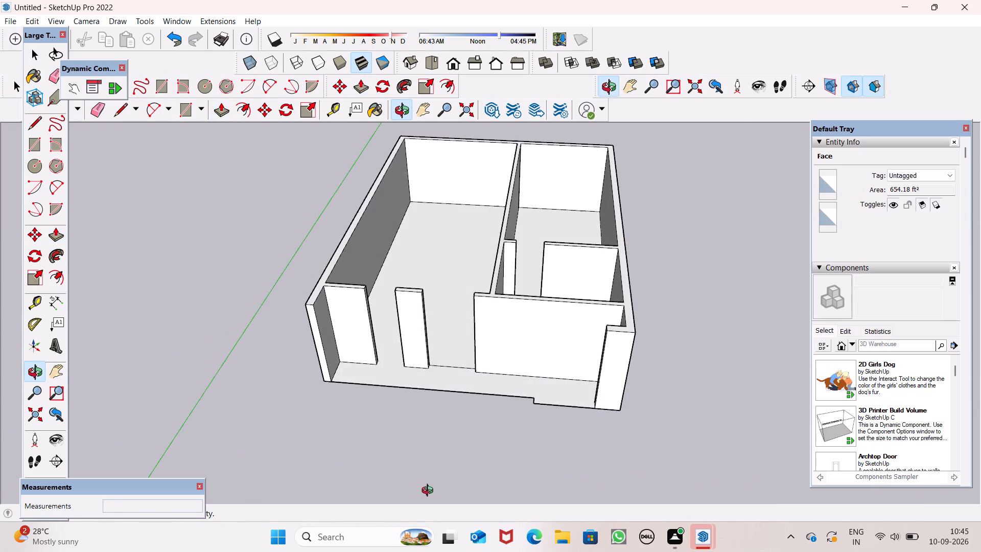
middle_click_drag(430, 492, 430, 490)
key("ctrl+z")
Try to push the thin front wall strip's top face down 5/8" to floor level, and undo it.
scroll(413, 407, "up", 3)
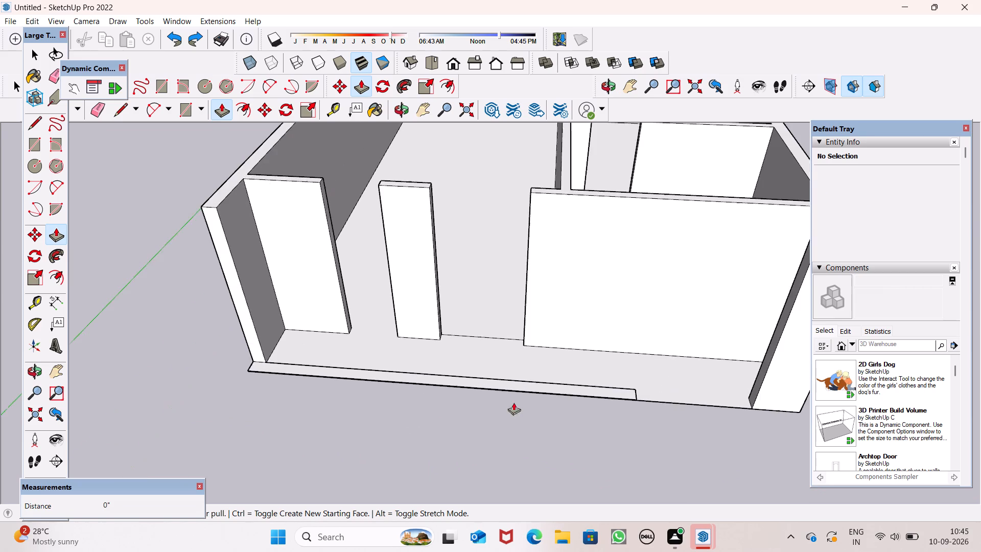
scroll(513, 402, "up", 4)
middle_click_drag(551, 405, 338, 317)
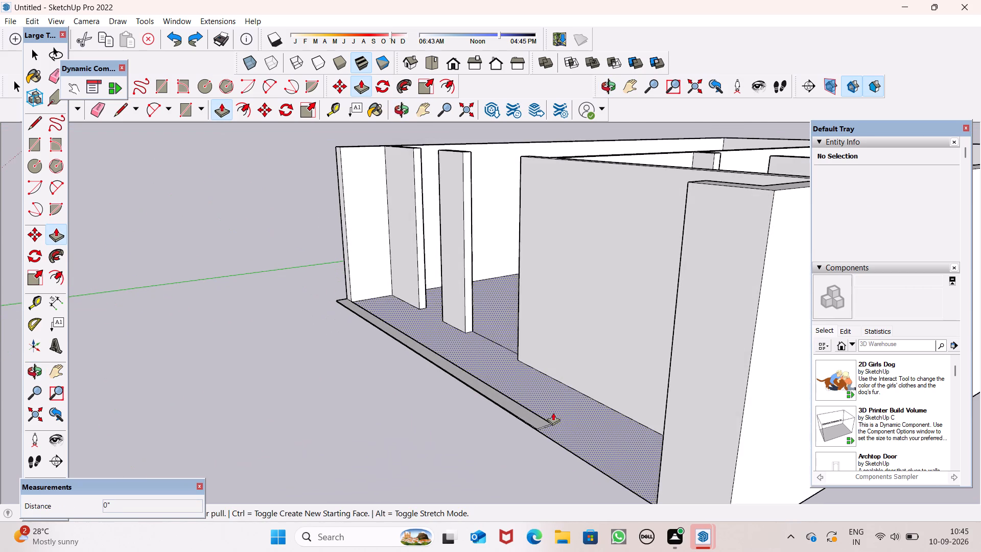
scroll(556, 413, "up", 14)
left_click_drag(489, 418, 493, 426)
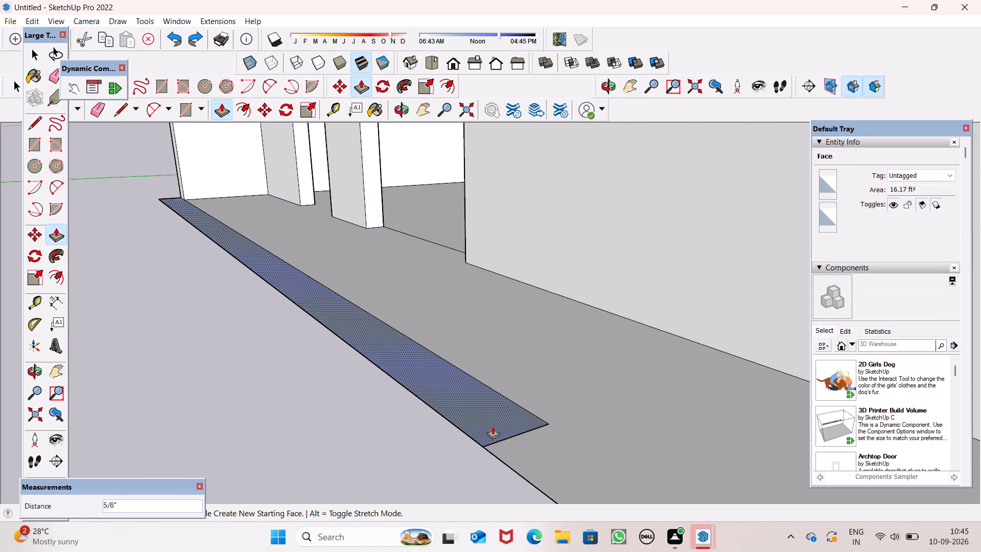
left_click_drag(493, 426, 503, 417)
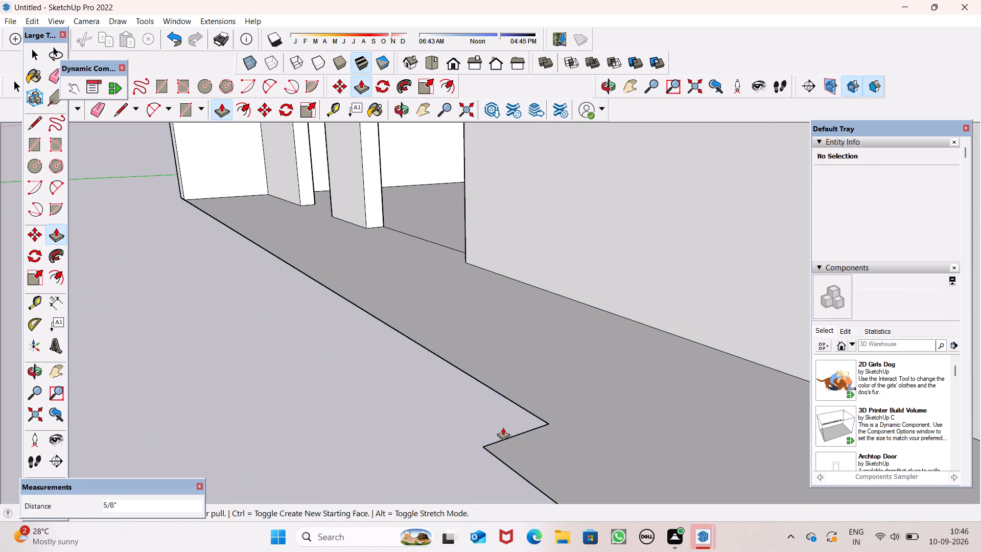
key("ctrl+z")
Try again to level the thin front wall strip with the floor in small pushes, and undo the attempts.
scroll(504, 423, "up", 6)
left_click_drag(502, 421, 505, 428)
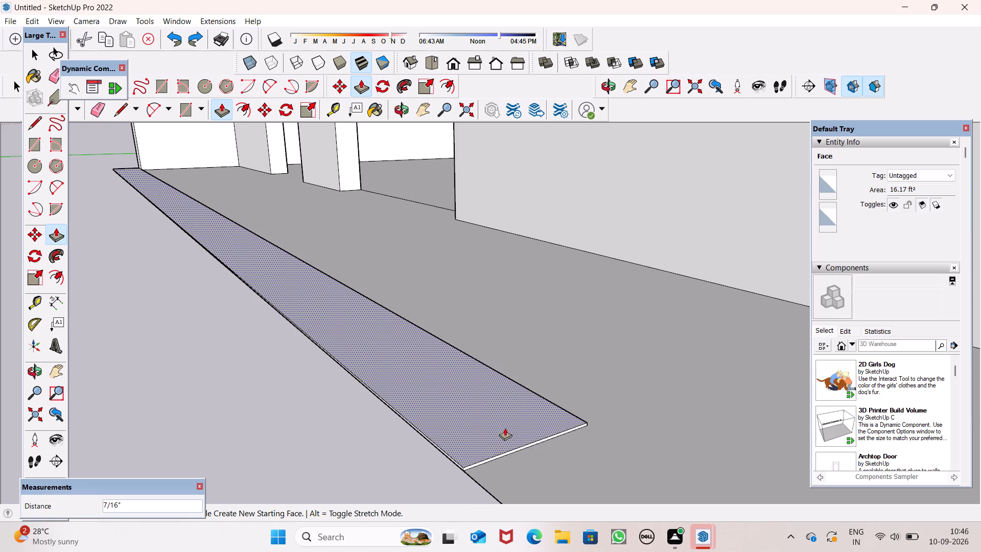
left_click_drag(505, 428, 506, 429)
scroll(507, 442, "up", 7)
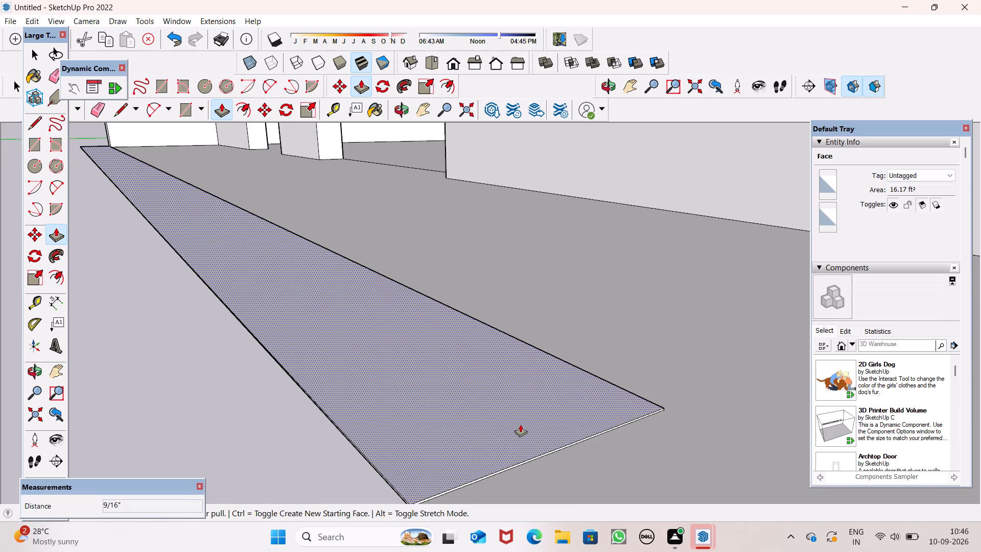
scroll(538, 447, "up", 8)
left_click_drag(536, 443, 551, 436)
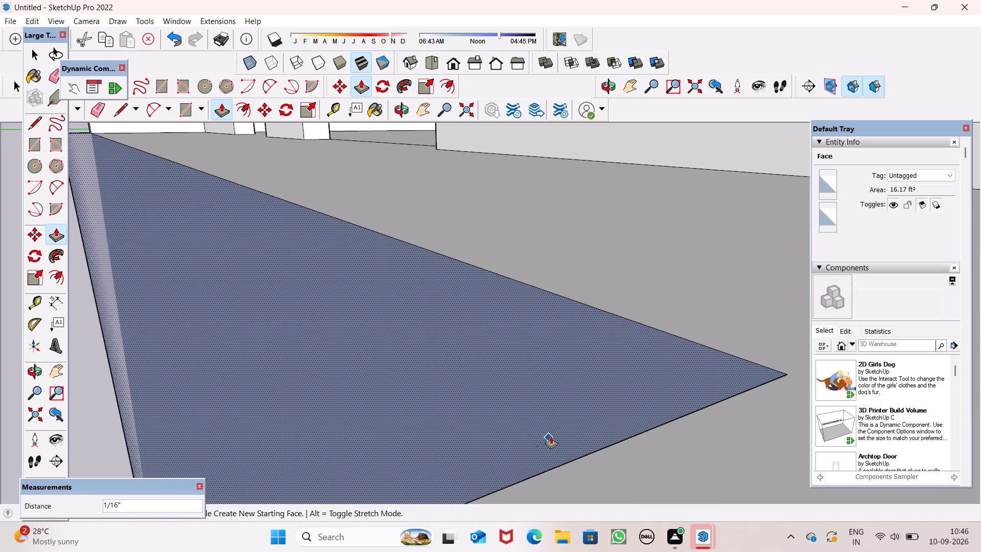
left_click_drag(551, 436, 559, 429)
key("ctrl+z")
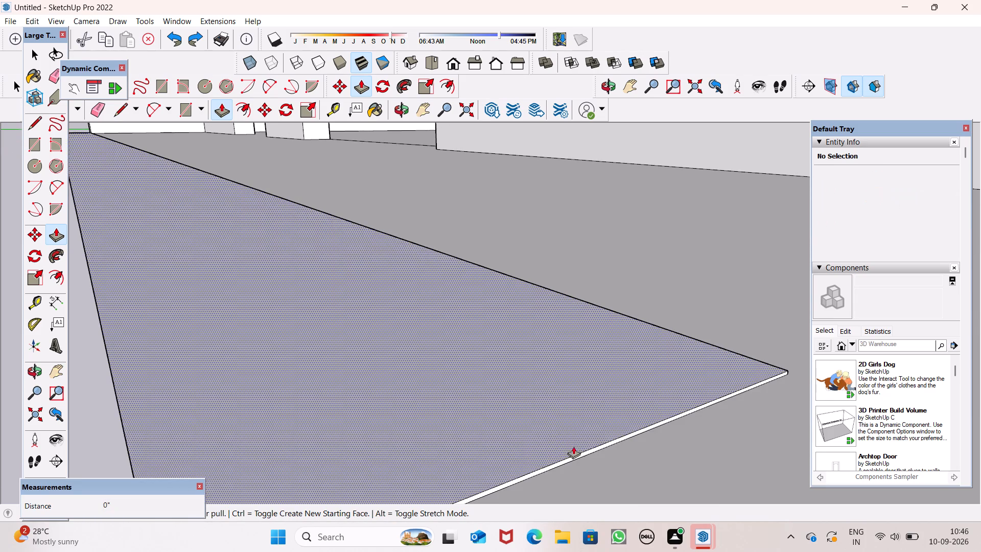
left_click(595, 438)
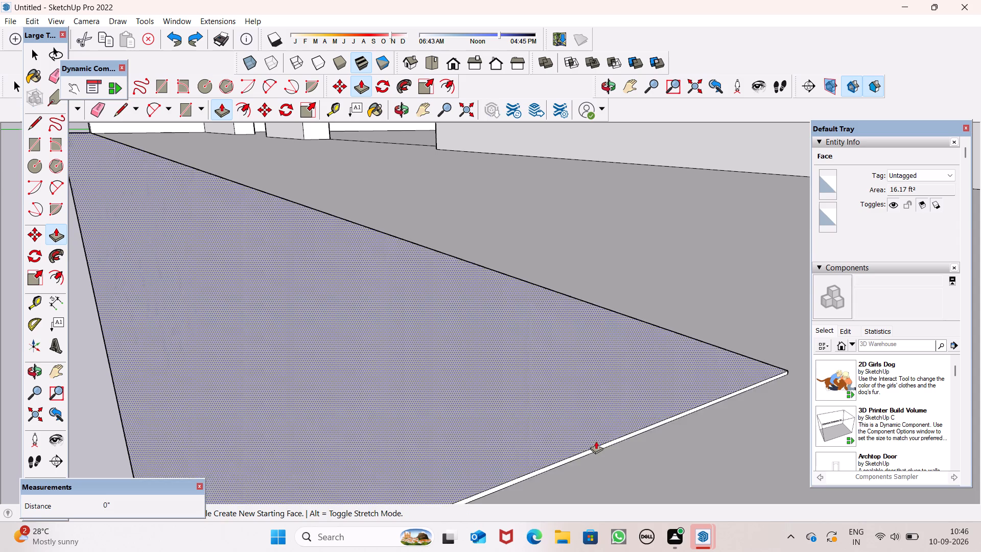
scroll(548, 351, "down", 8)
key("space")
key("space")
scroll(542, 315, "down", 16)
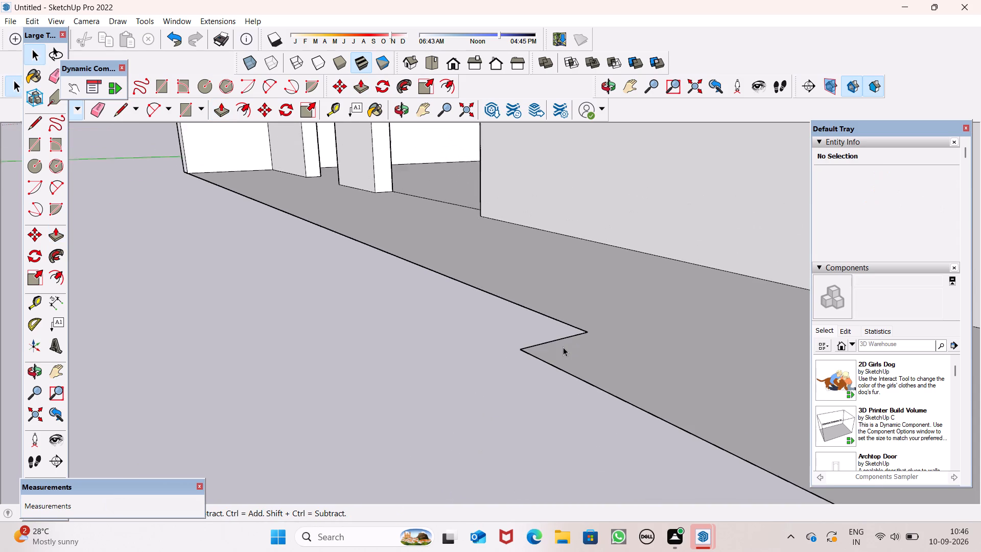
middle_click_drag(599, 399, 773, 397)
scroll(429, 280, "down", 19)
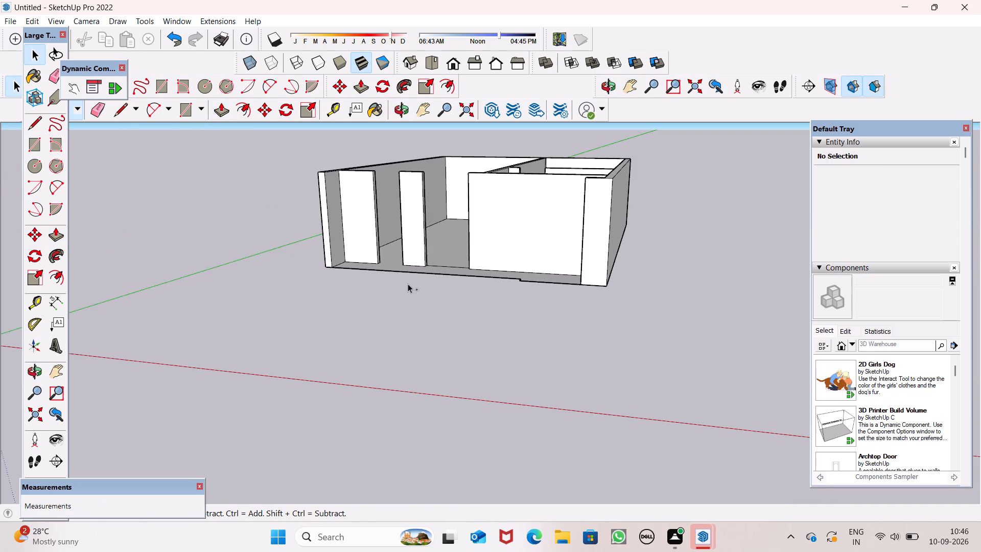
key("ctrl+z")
Pull the thin front wall strip's top face up 6' to form a low wall in front of the partition openings.
scroll(364, 253, "down", 6)
middle_click_drag(402, 281, 504, 404)
scroll(426, 339, "up", 8)
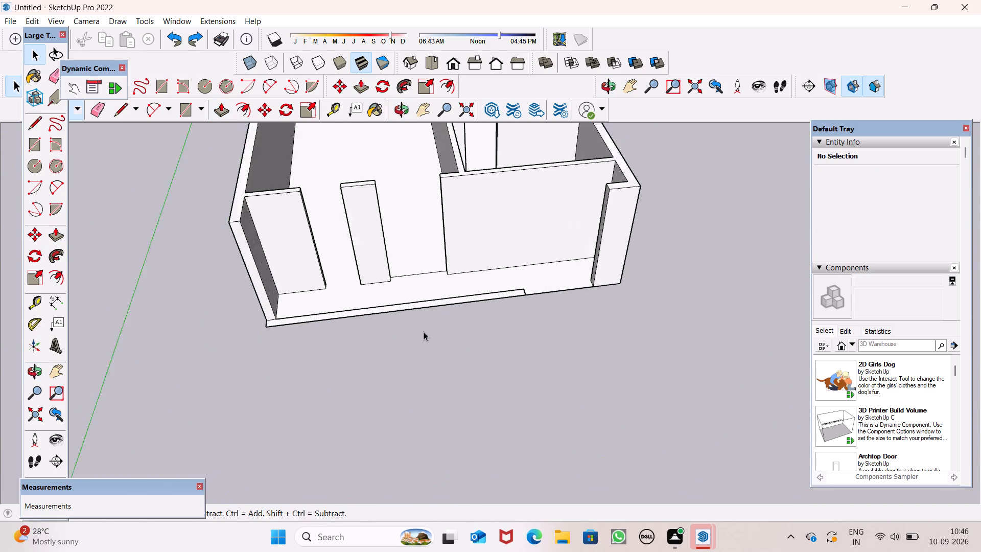
scroll(424, 332, "up", 1)
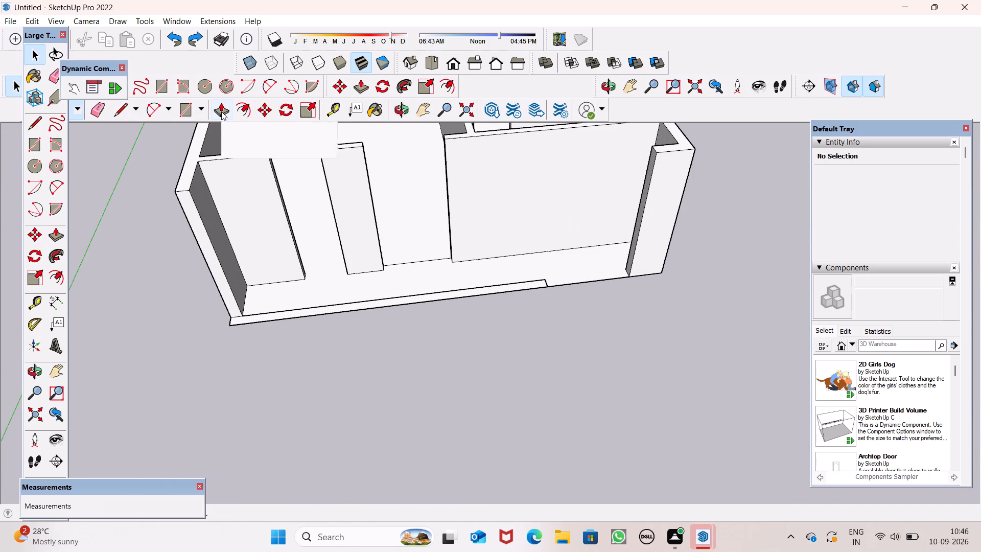
left_click(221, 111)
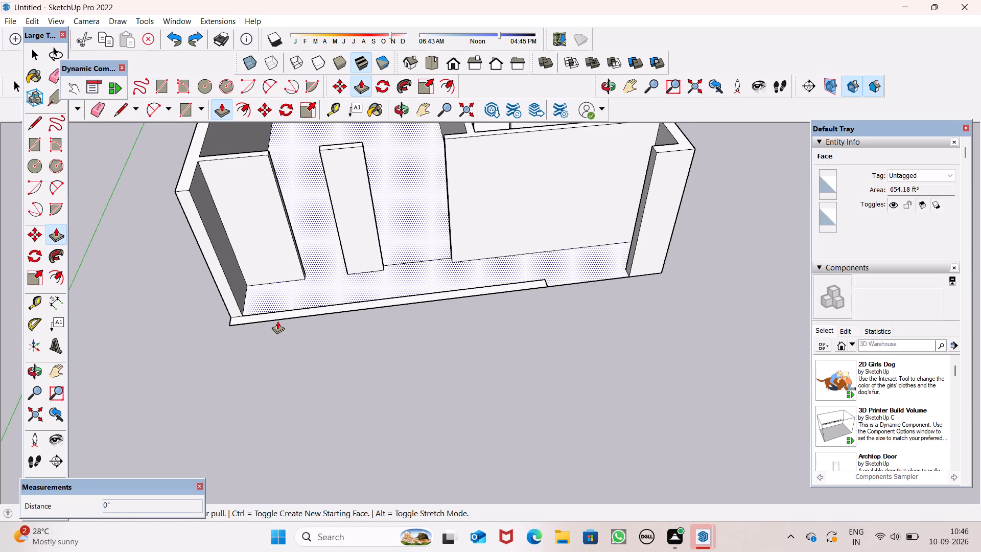
scroll(275, 324, "up", 7)
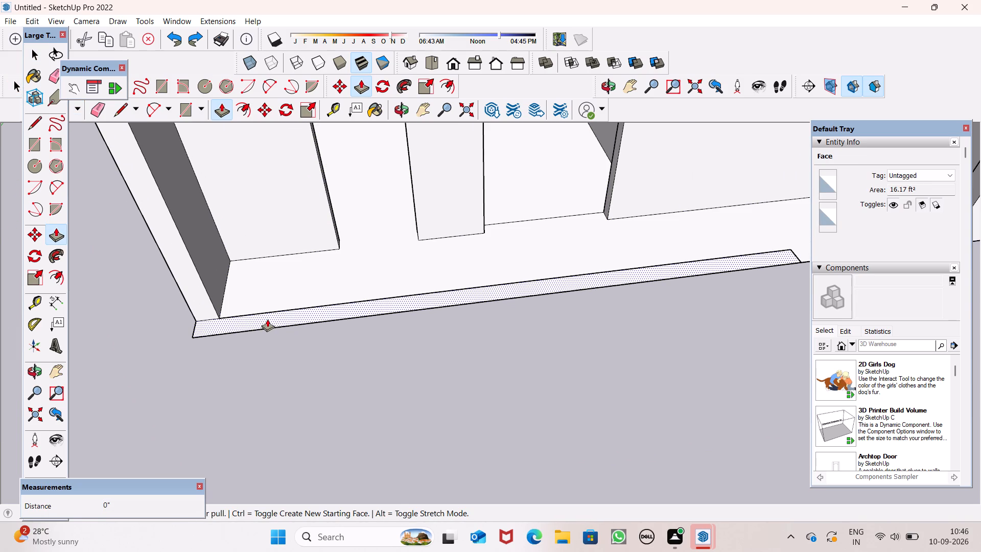
left_click_drag(267, 319, 242, 242, "ctrl")
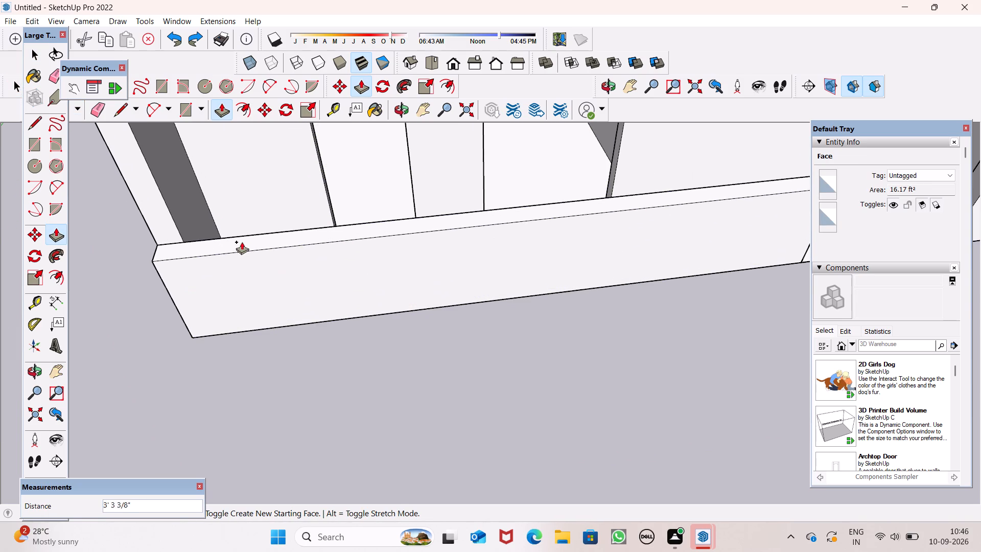
left_click_drag(242, 242, 242, 231, "ctrl")
key("6")
key("apostrophe")
key("Return")
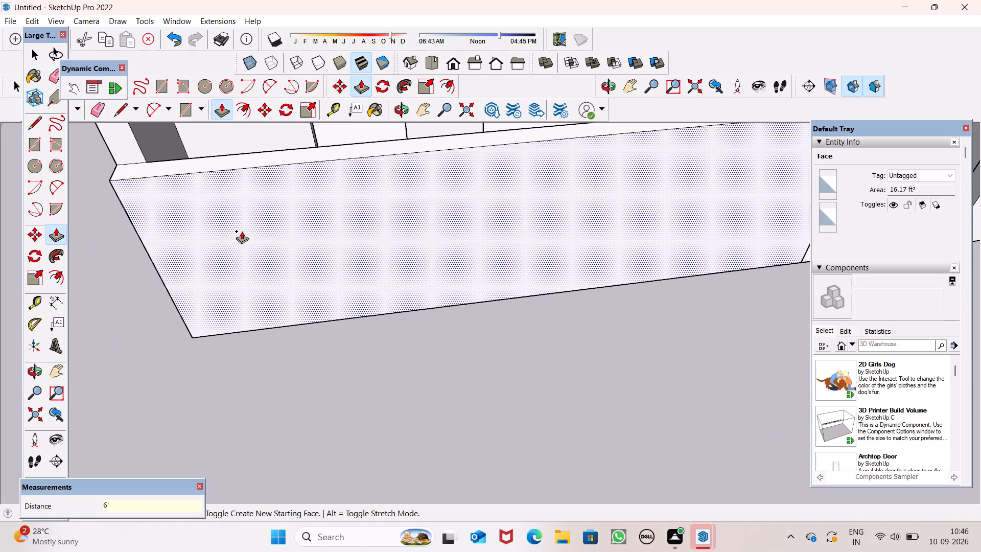
left_click_drag(242, 231, 242, 231, "ctrl")
Examine the raised front wall, the open bay beside it and the rooms behind from the front, below and above.
scroll(243, 231, "down", 8)
scroll(354, 302, "down", 5)
middle_click_drag(388, 342, 345, 176)
middle_click_drag(319, 258, 543, 259)
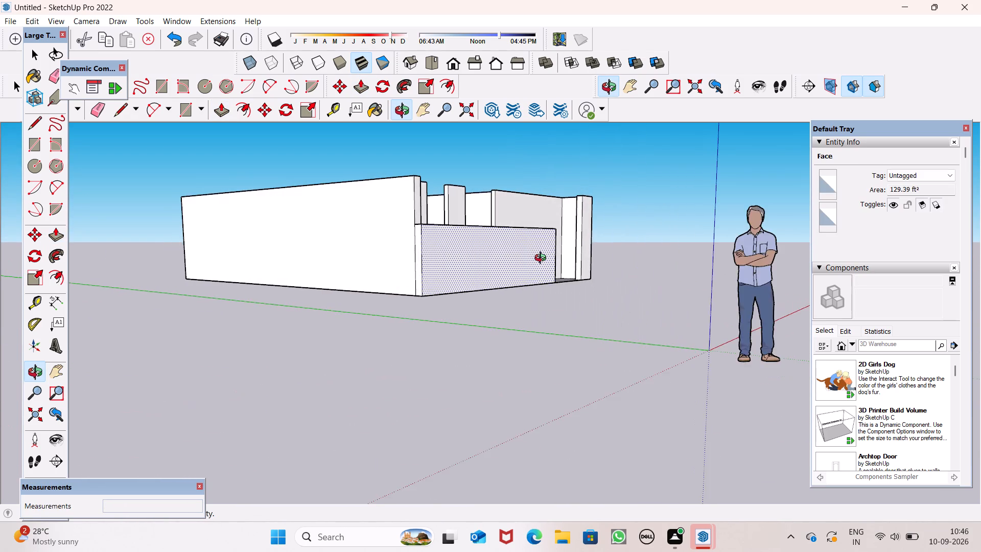
middle_click_drag(543, 259, 445, 228)
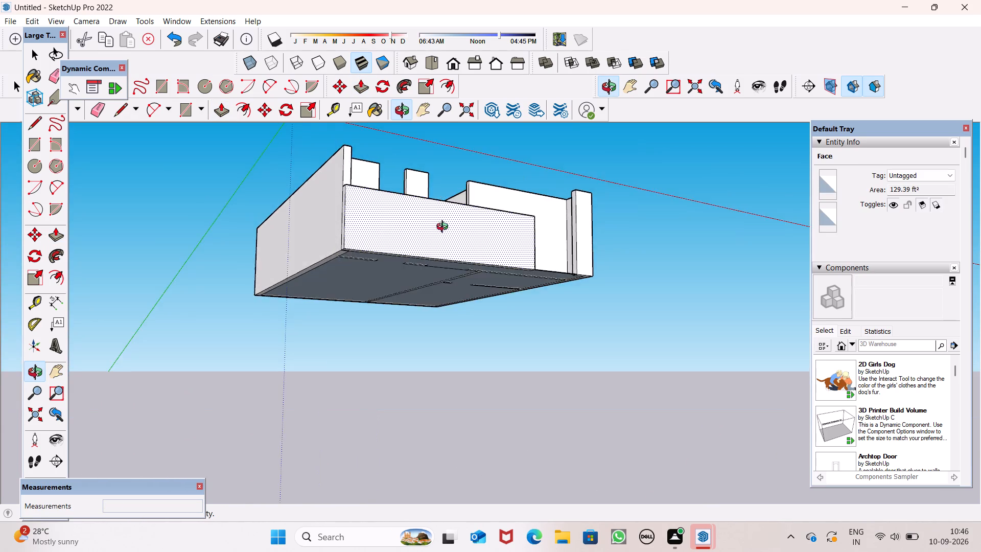
middle_click_drag(445, 228, 278, 297)
key("space")
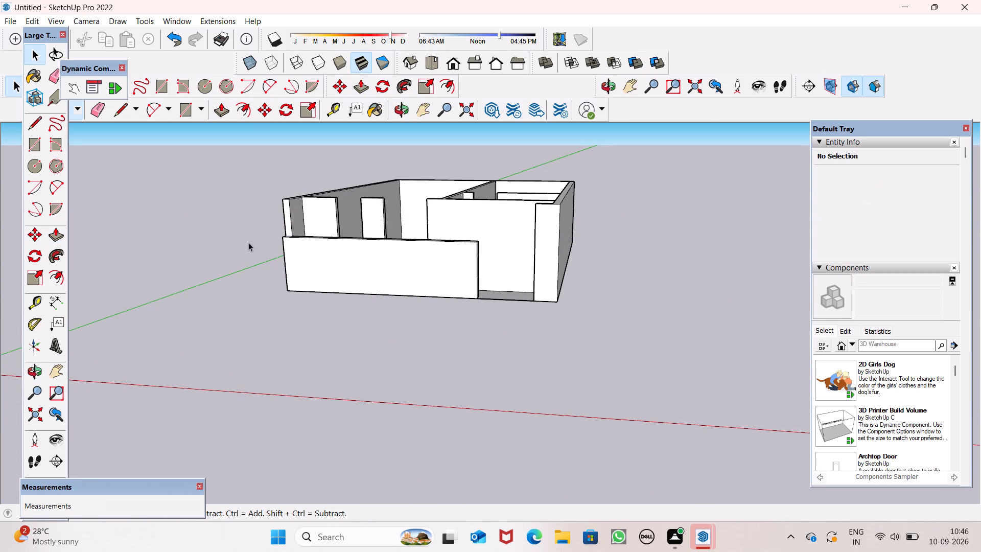
scroll(357, 267, "up", 1)
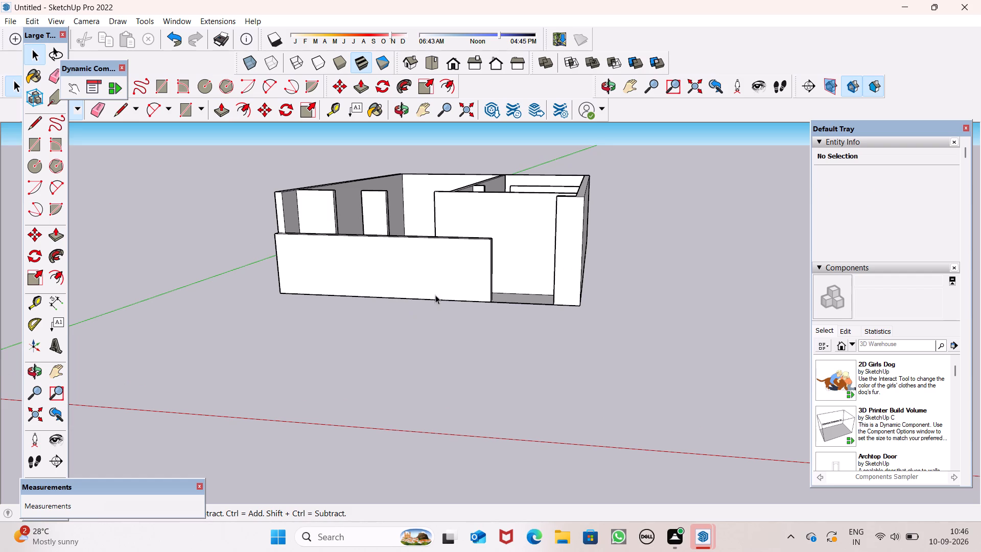
scroll(435, 286, "up", 1)
middle_click_drag(435, 286, 472, 258)
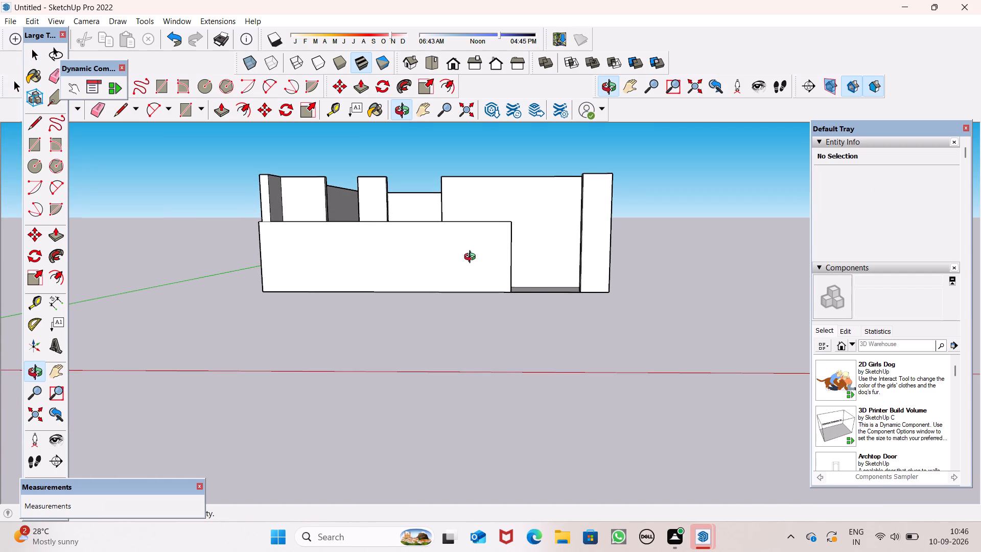
middle_click_drag(472, 258, 474, 258)
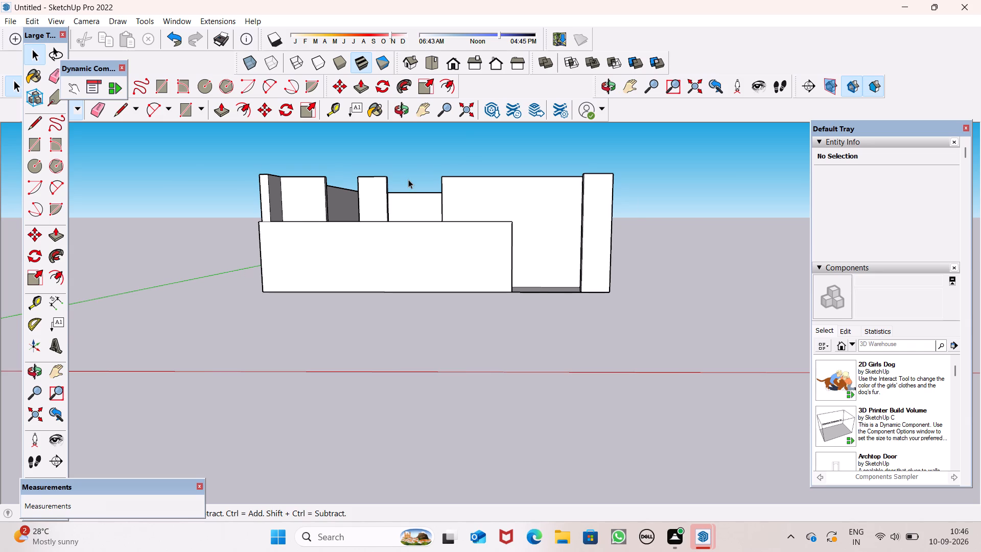
scroll(408, 179, "up", 10)
scroll(405, 188, "down", 5)
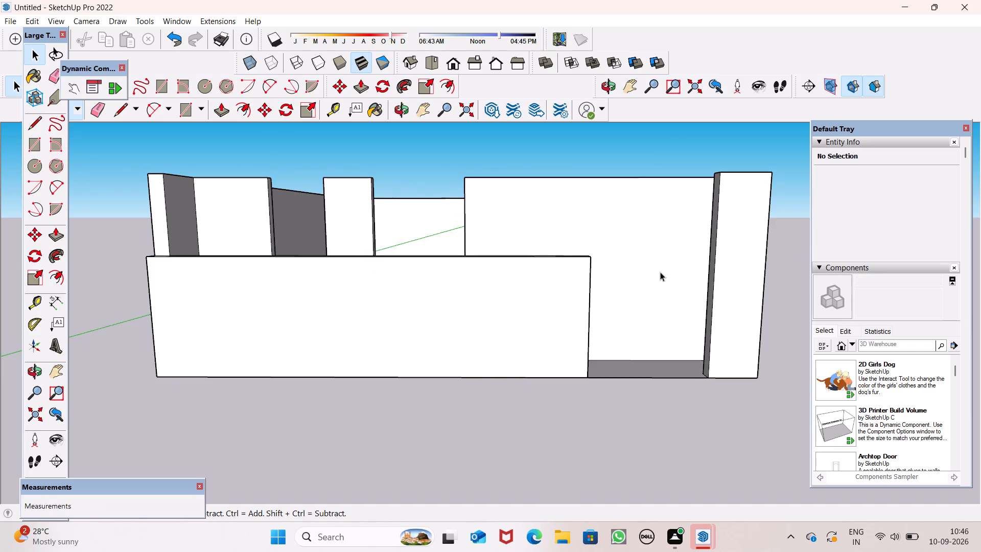
scroll(659, 272, "down", 2)
middle_click_drag(700, 336, 700, 350)
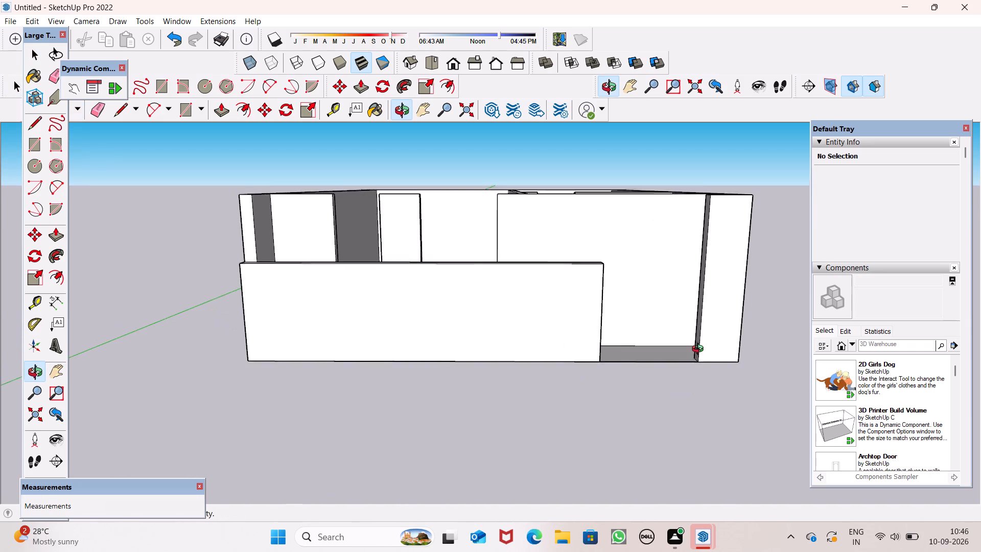
middle_click_drag(700, 350, 702, 342)
scroll(648, 277, "down", 1)
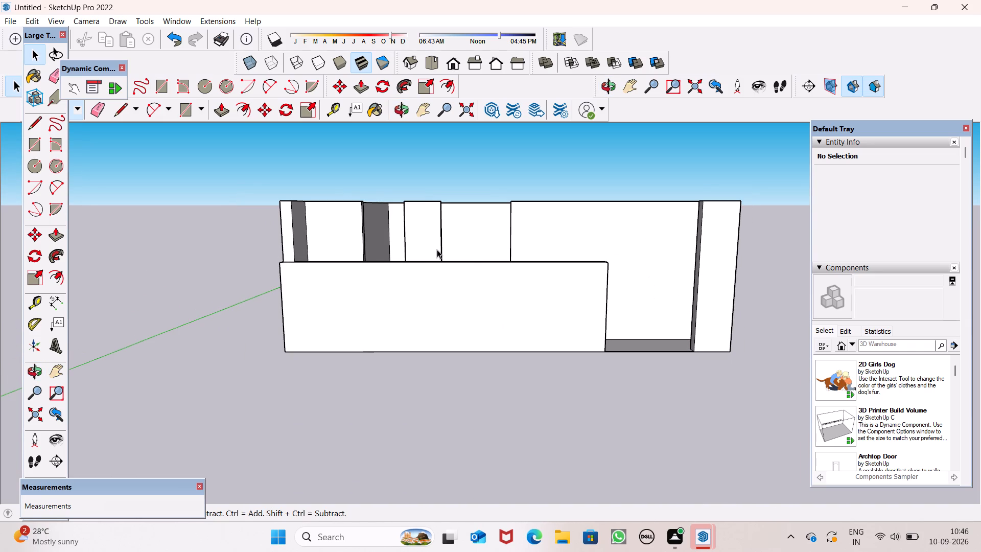
scroll(621, 256, "up", 4)
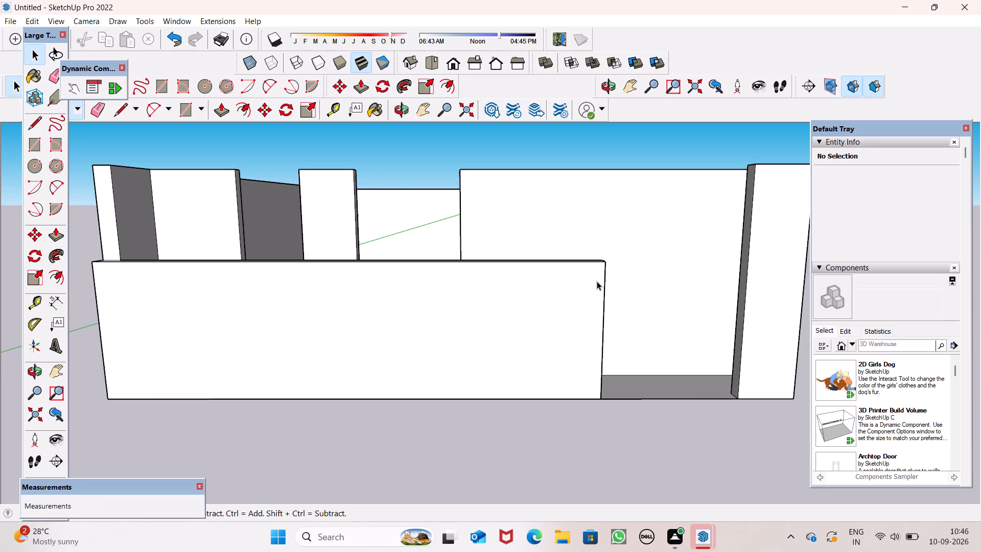
scroll(589, 306, "down", 2)
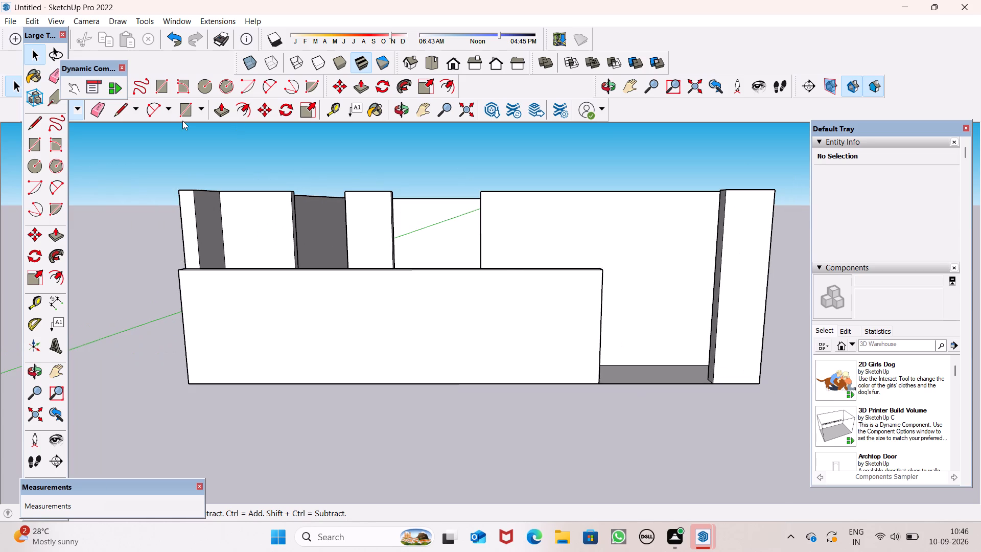
left_click(221, 111)
middle_click_drag(411, 265, 403, 300)
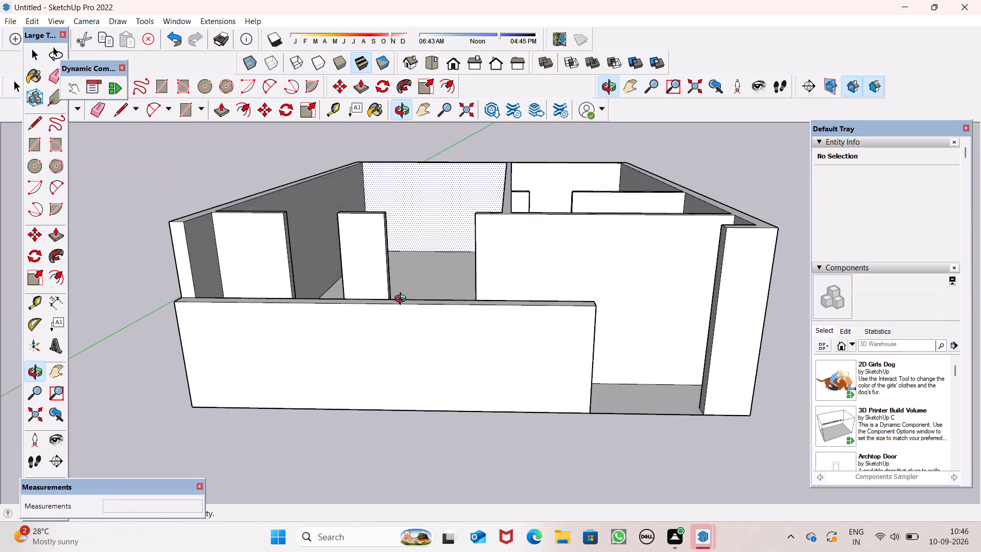
middle_click_drag(403, 300, 426, 304)
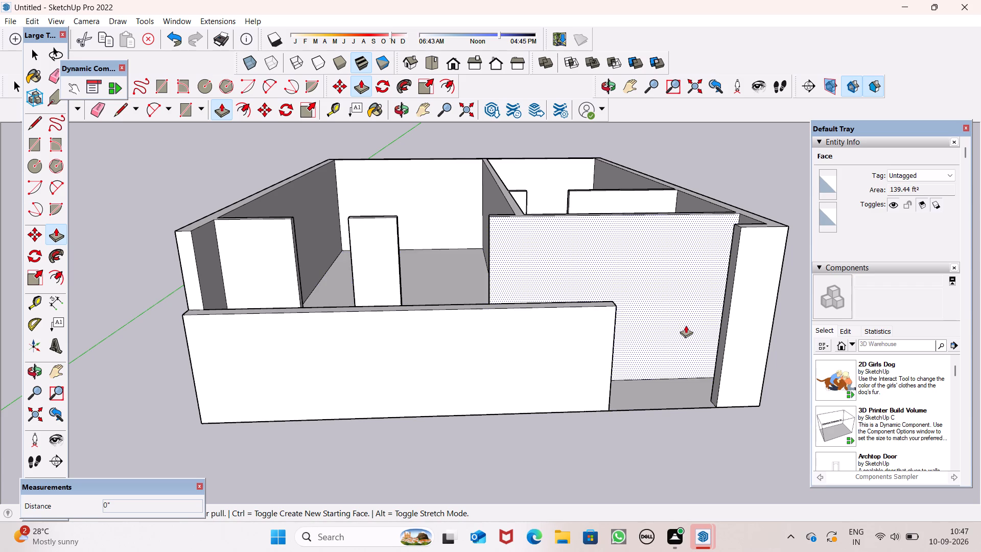
key("space")
scroll(679, 315, "down", 1)
middle_click_drag(594, 290, 582, 340)
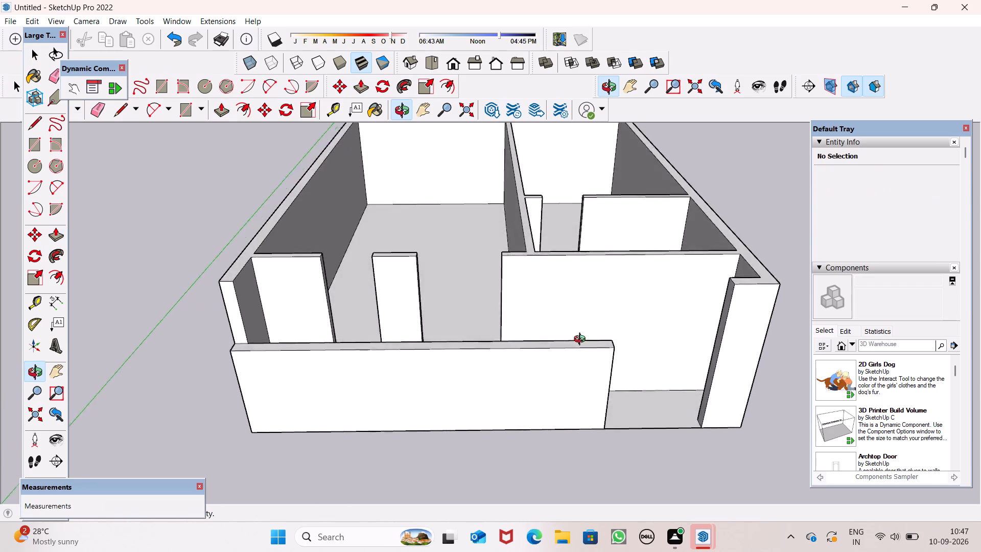
middle_click_drag(582, 340, 592, 314)
scroll(590, 314, "down", 1)
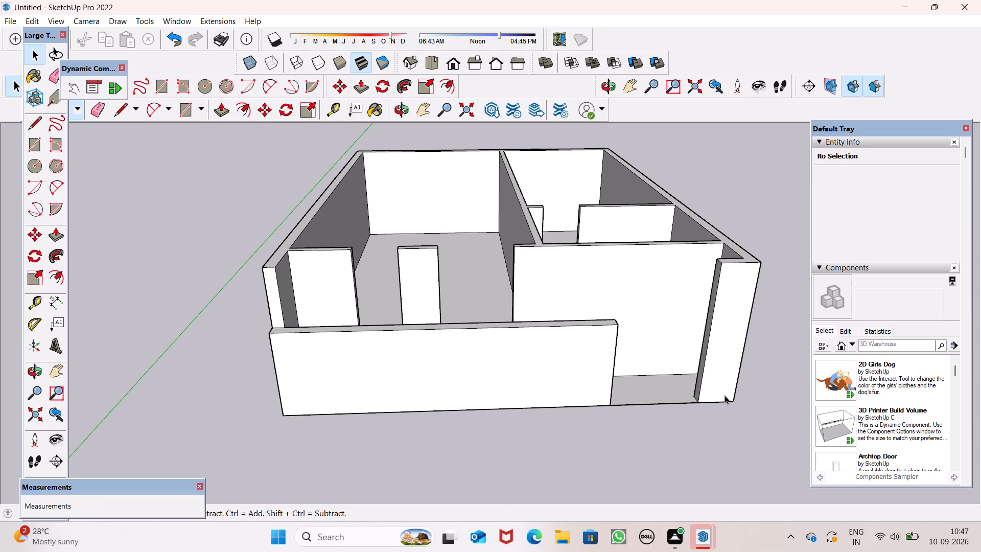
scroll(710, 385, "up", 3)
scroll(648, 393, "down", 4)
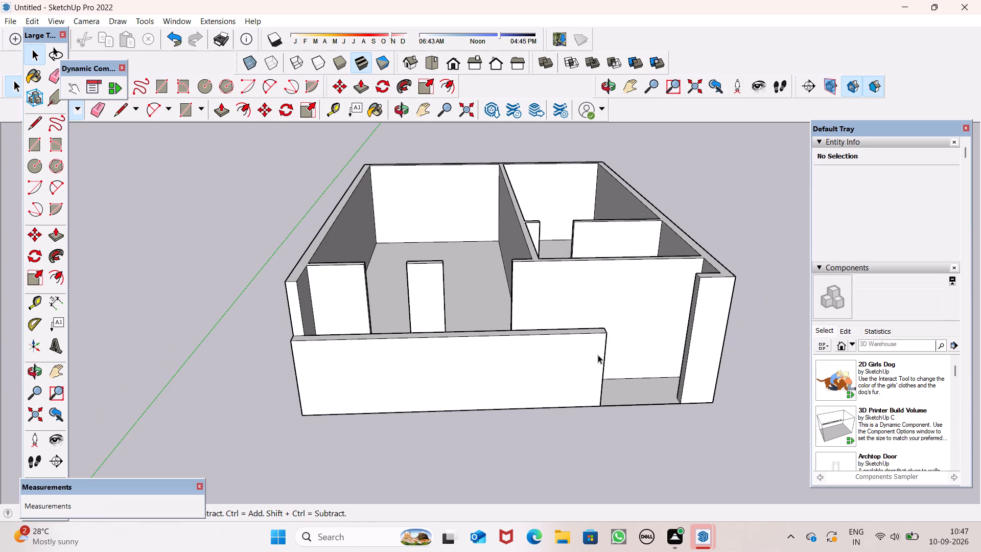
scroll(573, 340, "up", 1)
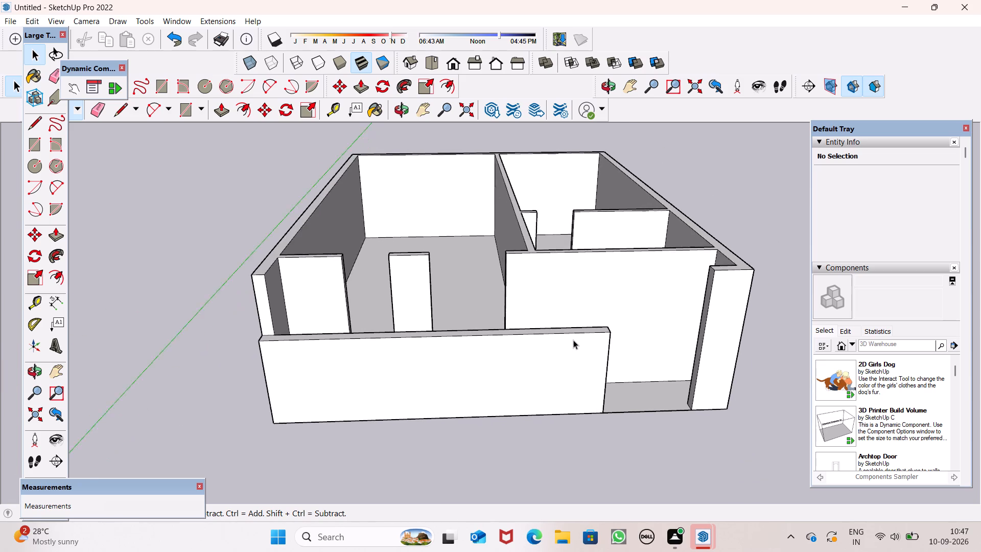
Examine the low front wall, the partition openings and the rooms behind from steep and shallow front angles.
scroll(573, 340, "up", 2)
scroll(594, 333, "down", 1)
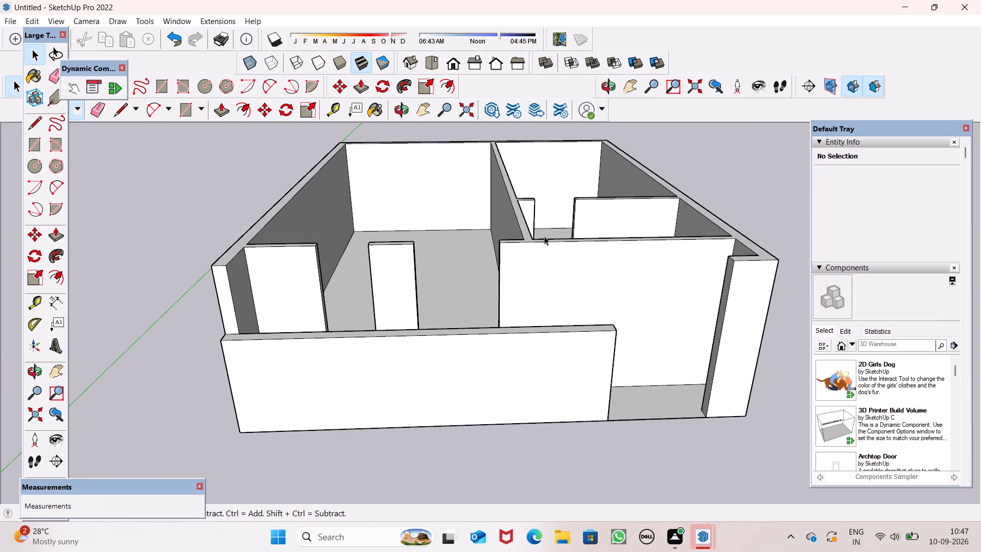
scroll(550, 242, "down", 2)
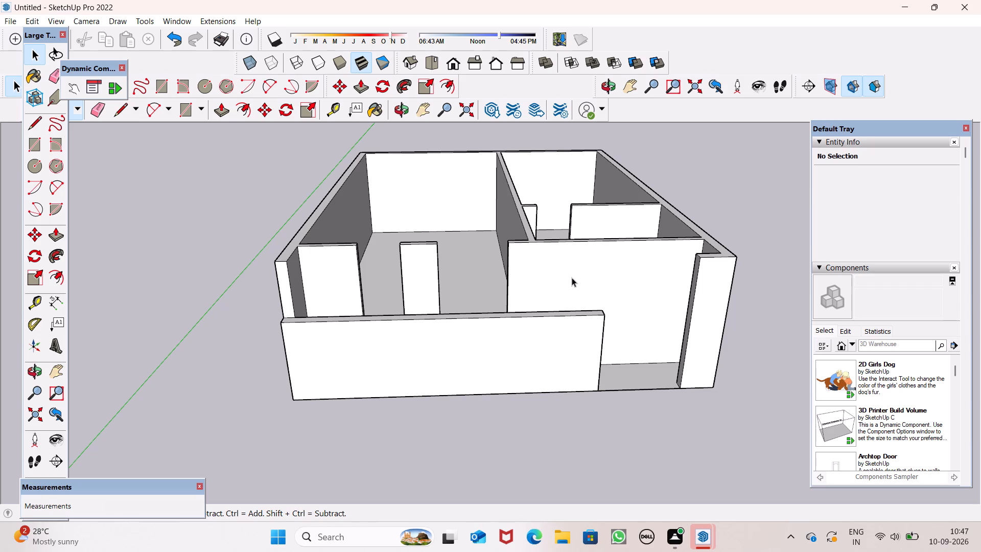
middle_click_drag(647, 300, 635, 342)
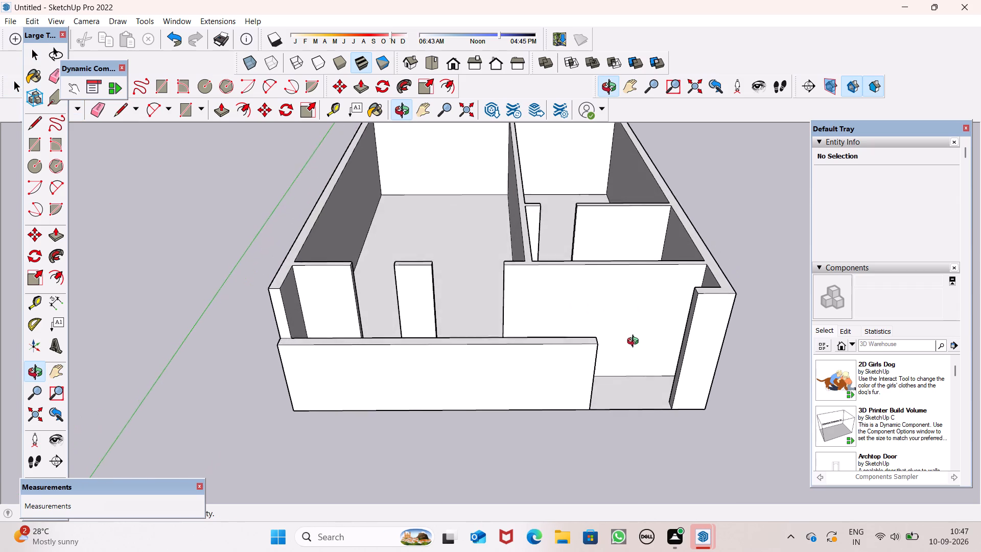
middle_click_drag(635, 342, 622, 368)
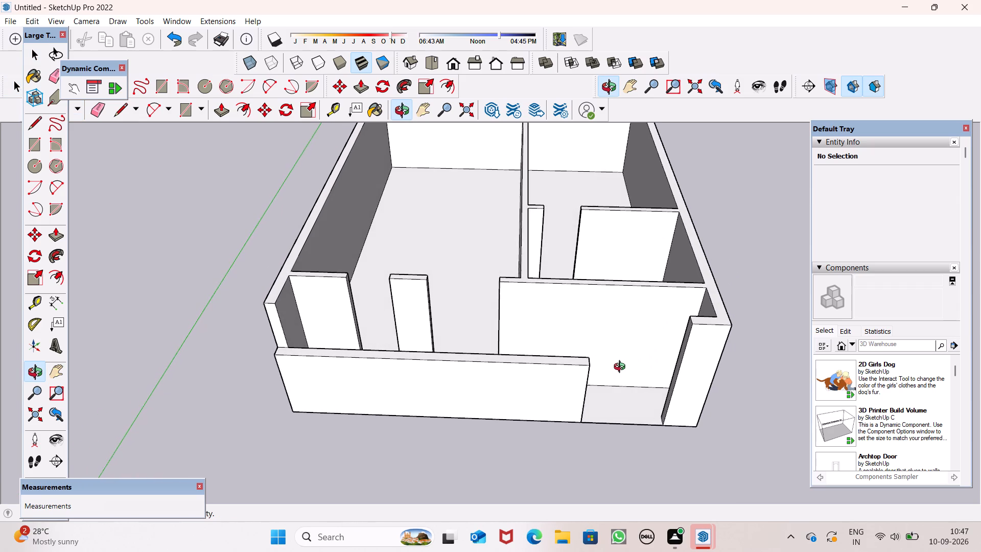
middle_click_drag(622, 368, 638, 383)
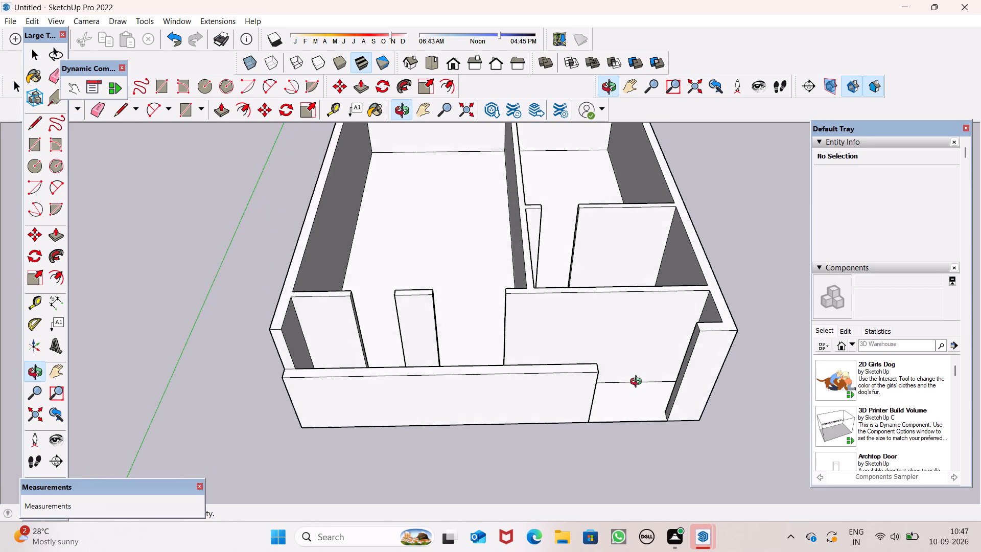
middle_click_drag(638, 383, 611, 403)
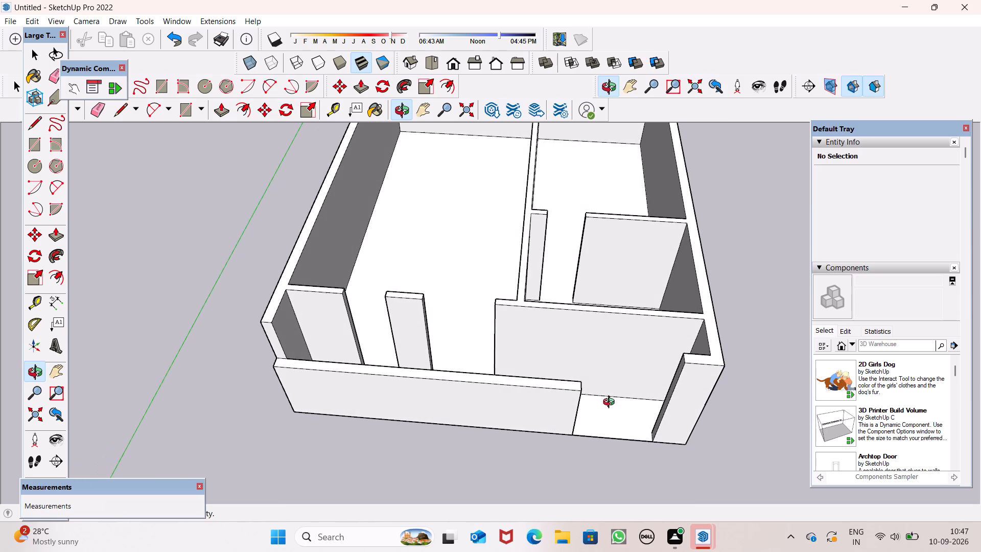
middle_click_drag(611, 403, 613, 404)
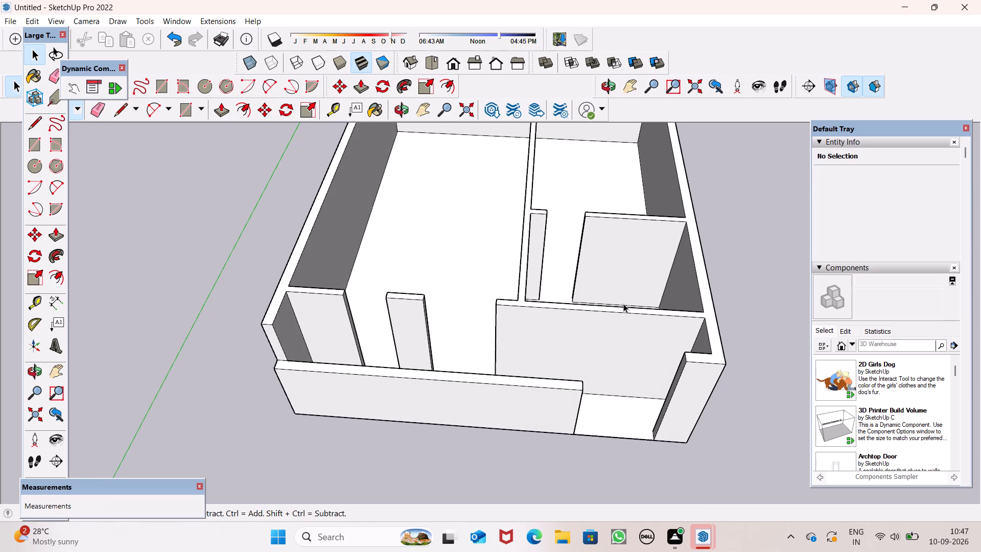
middle_click_drag(610, 325, 607, 279)
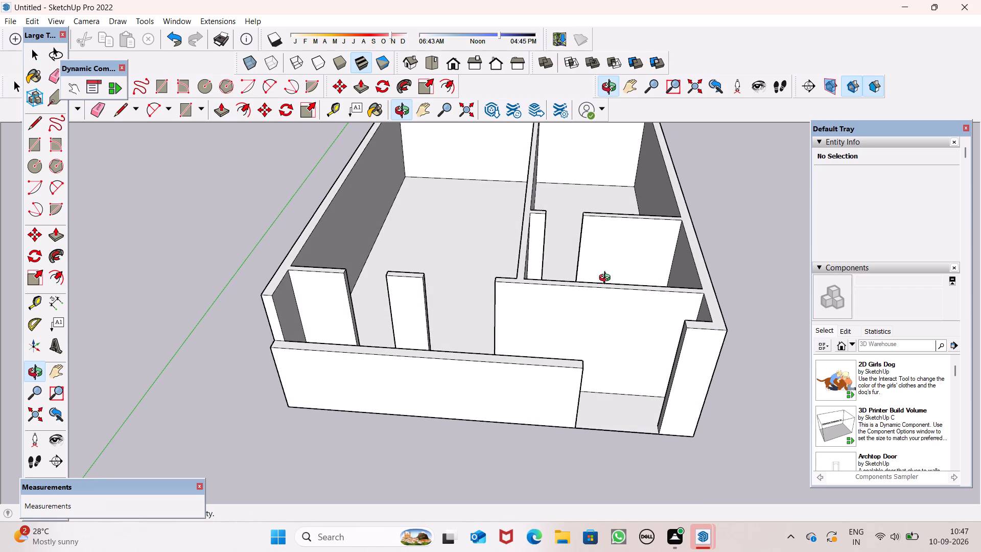
middle_click_drag(607, 279, 604, 205)
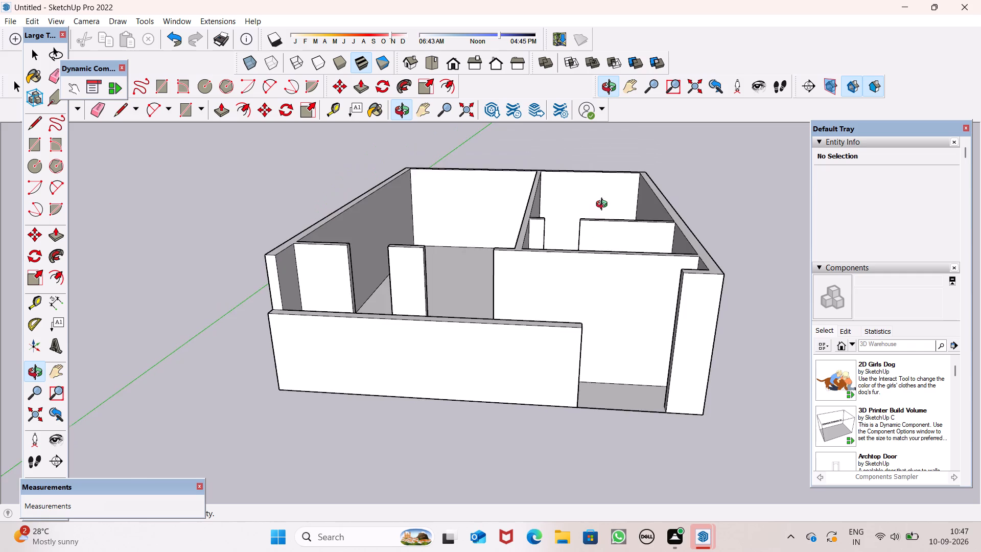
middle_click_drag(604, 205, 602, 171)
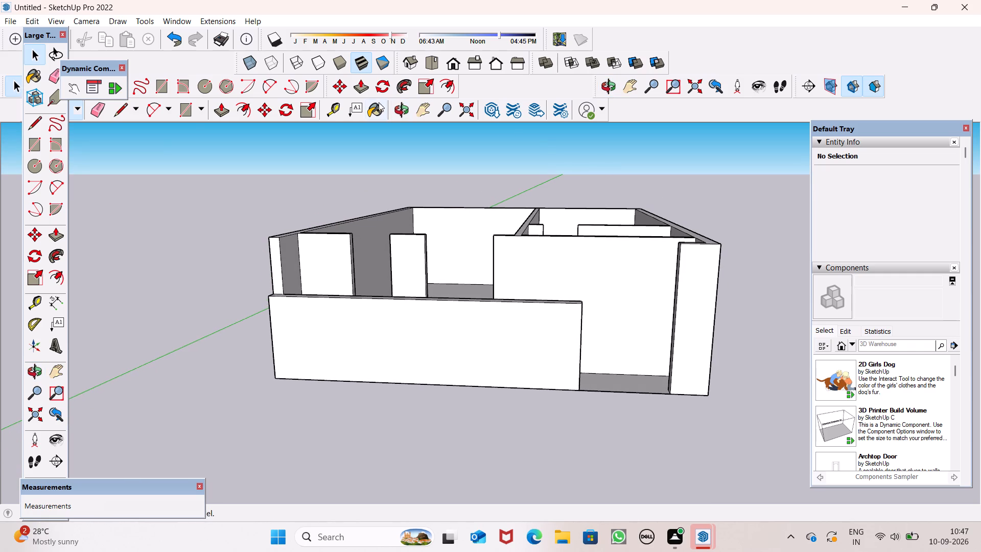
Mark 3' down from the top of the free-standing pier's end face and draw a 6" line across its thickness.
left_click(119, 117)
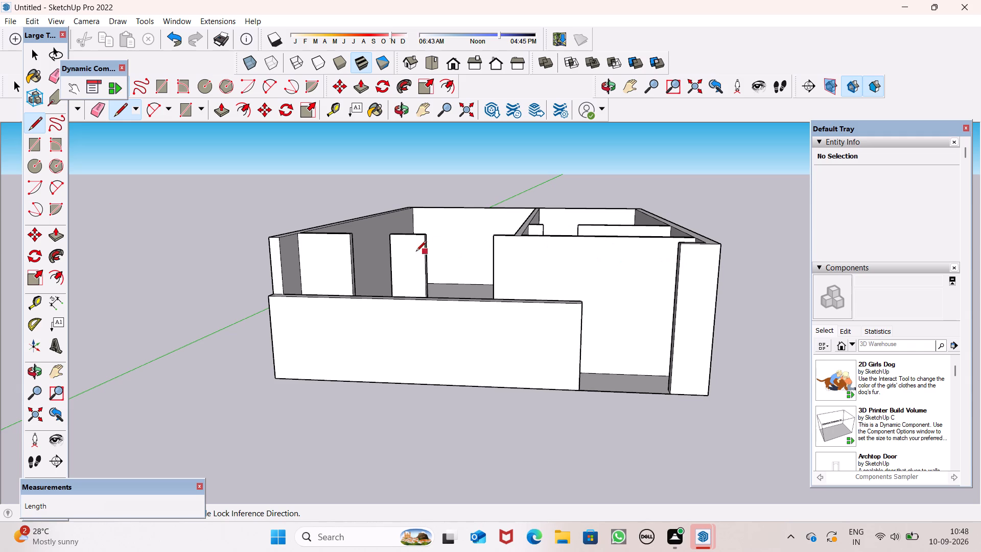
scroll(527, 234, "down", 2)
middle_click_drag(465, 247, 517, 367)
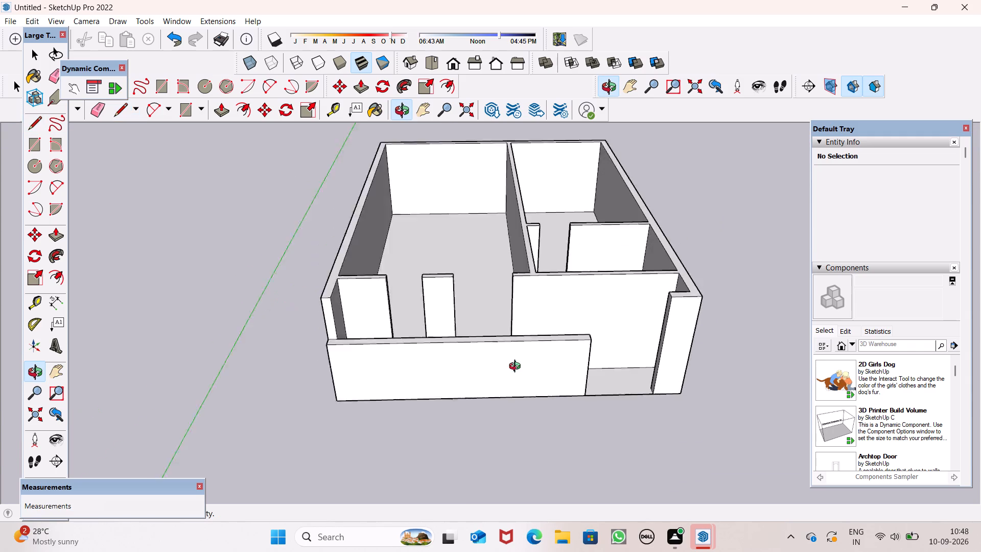
middle_click_drag(517, 367, 393, 392)
scroll(416, 314, "up", 6)
middle_click_drag(474, 355, 440, 410)
scroll(426, 336, "up", 6)
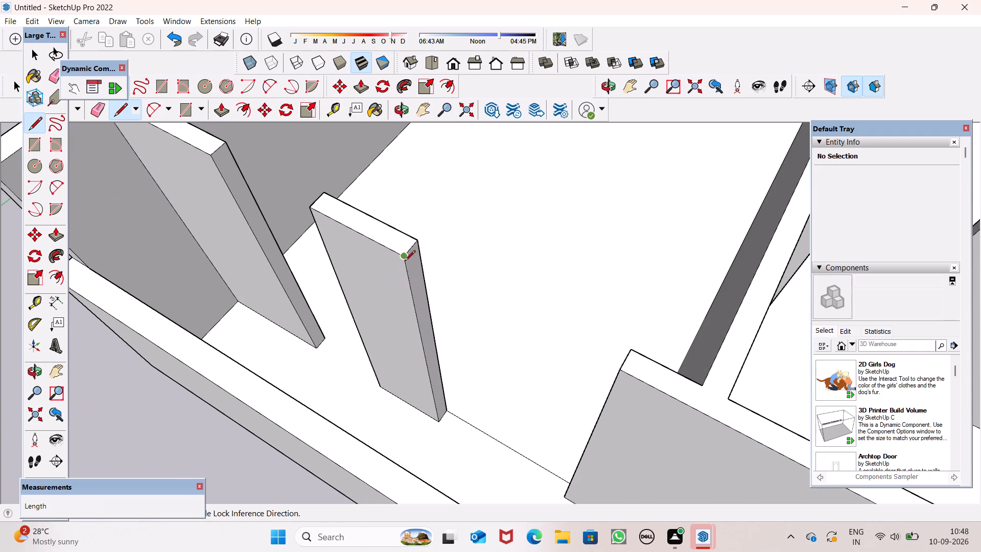
left_click(407, 258)
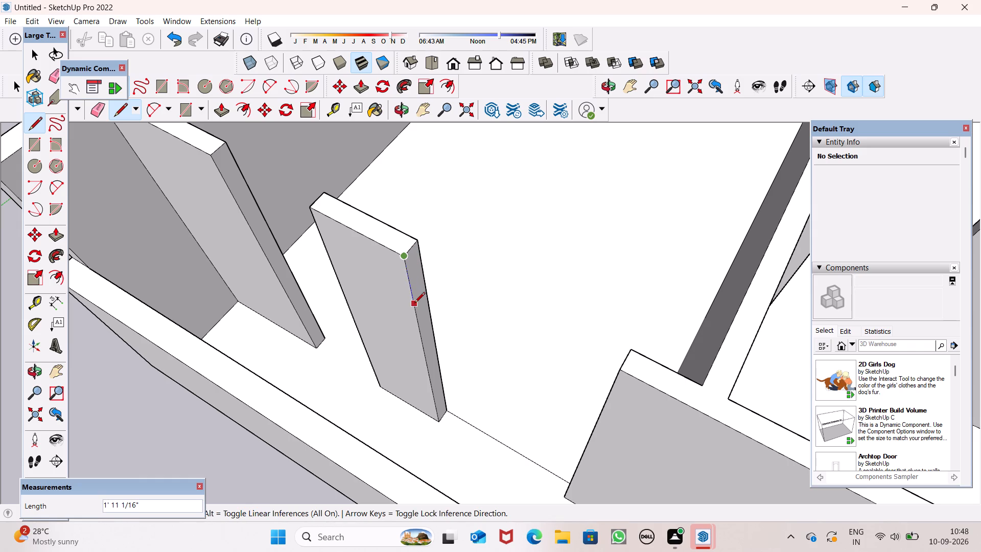
type("3'")
key("Return")
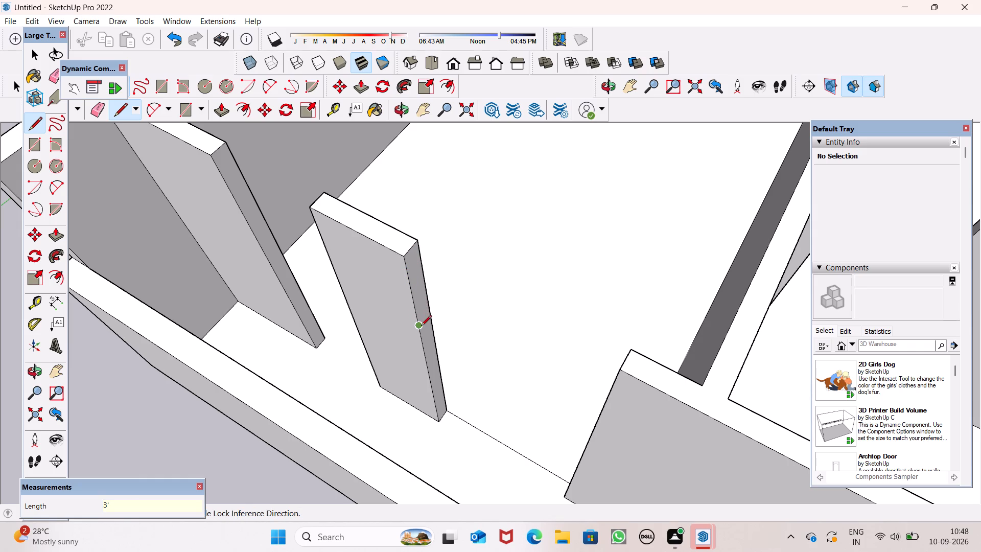
left_click(421, 327)
left_click(431, 317)
Mark 3' down from the top of the corner room's partition end, facing the pier, and draw a 6" line across its thickness.
scroll(270, 260, "down", 1)
middle_click_drag(335, 312, 488, 282)
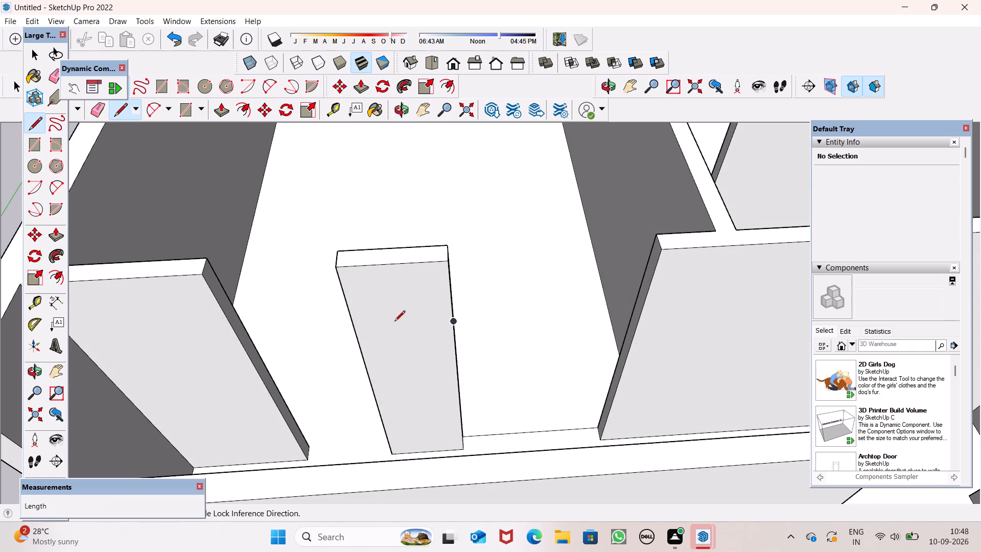
middle_click_drag(334, 374, 317, 311)
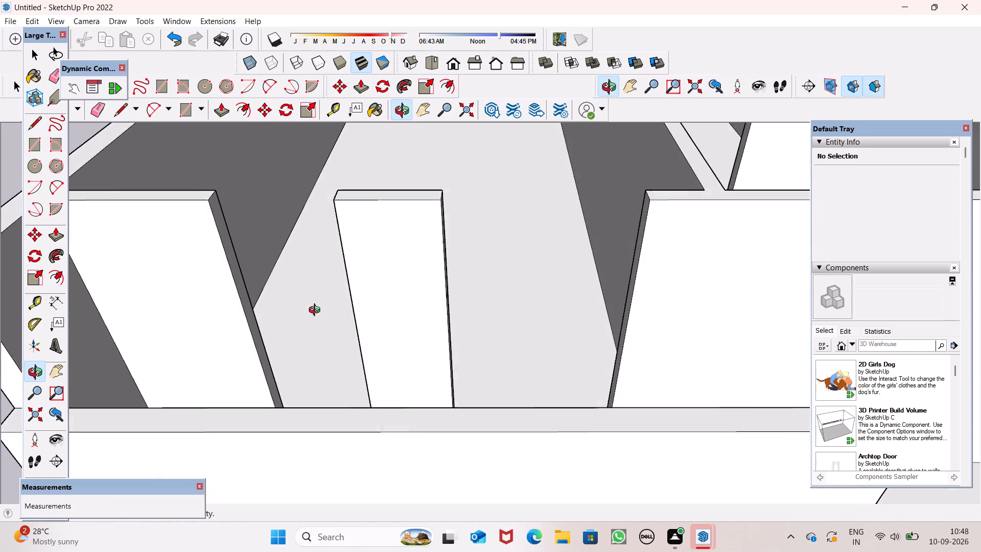
middle_click_drag(317, 311, 346, 350)
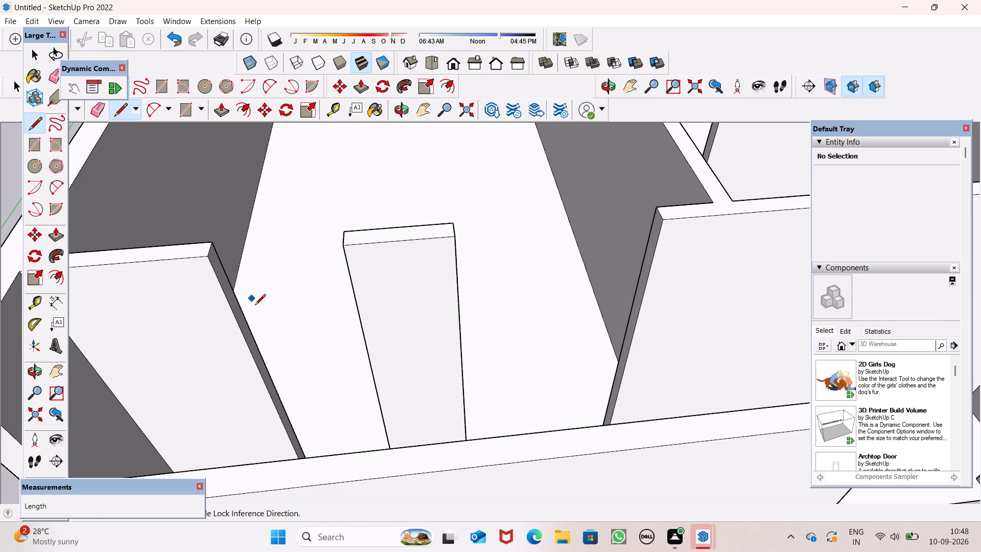
middle_click_drag(284, 380, 259, 377)
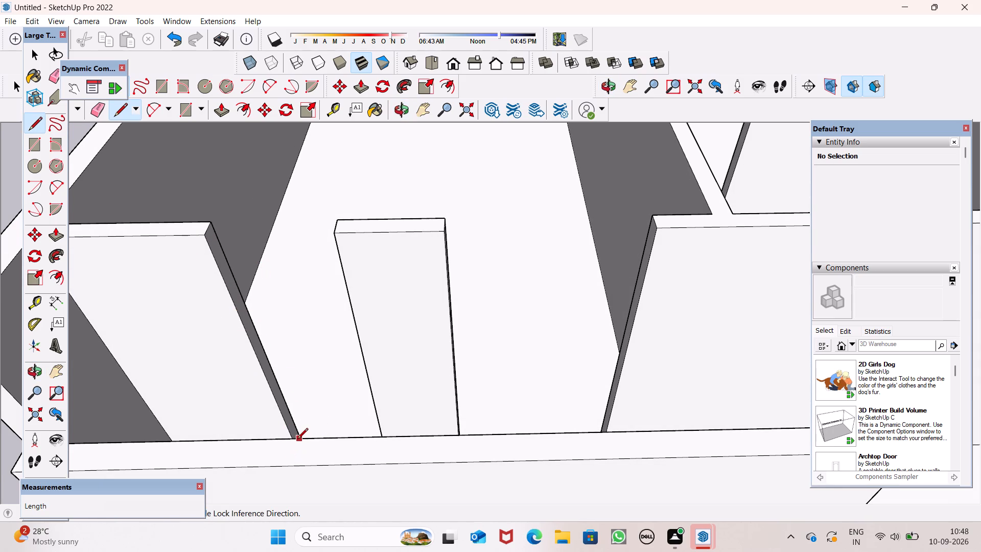
left_click(204, 240)
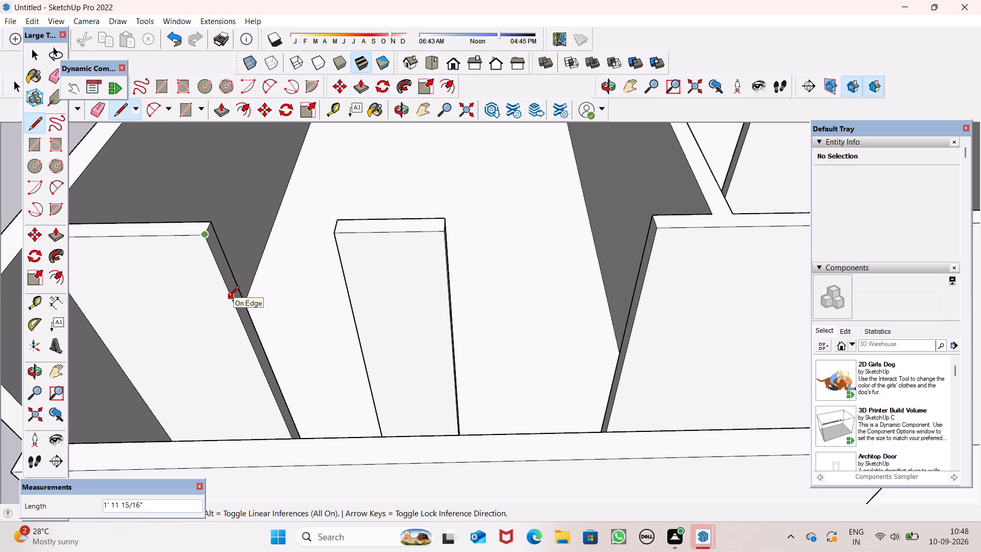
key("3")
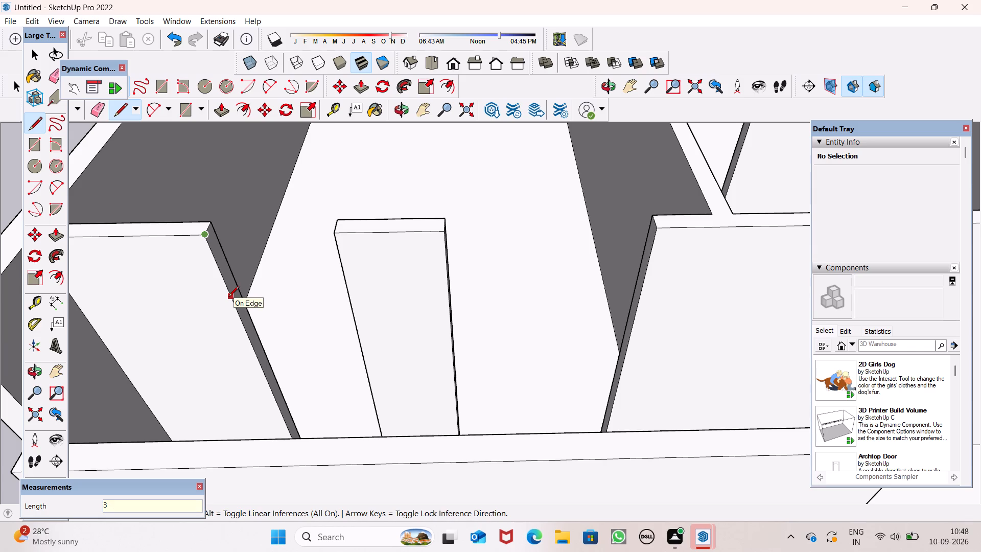
key("apostrophe")
key("Return")
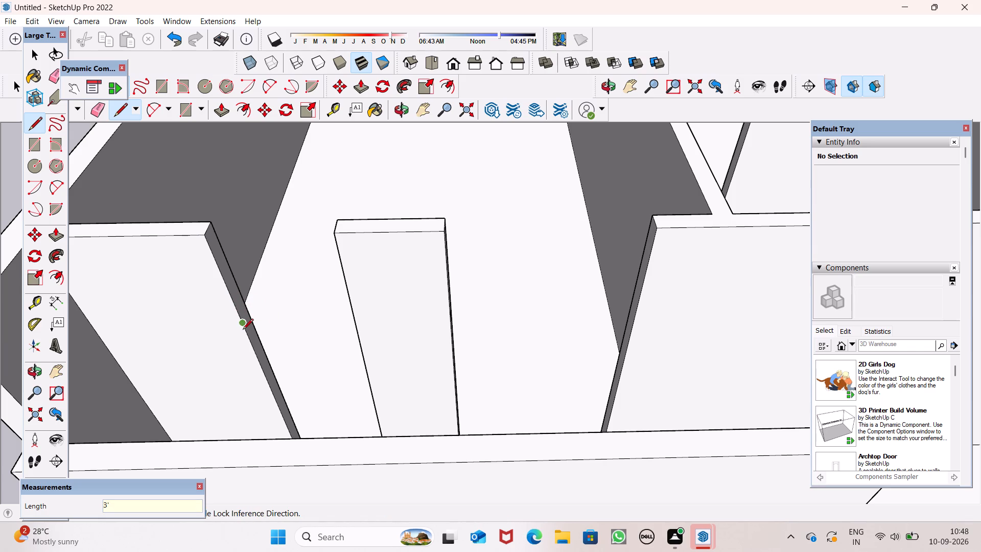
left_click(244, 324)
left_click(251, 312)
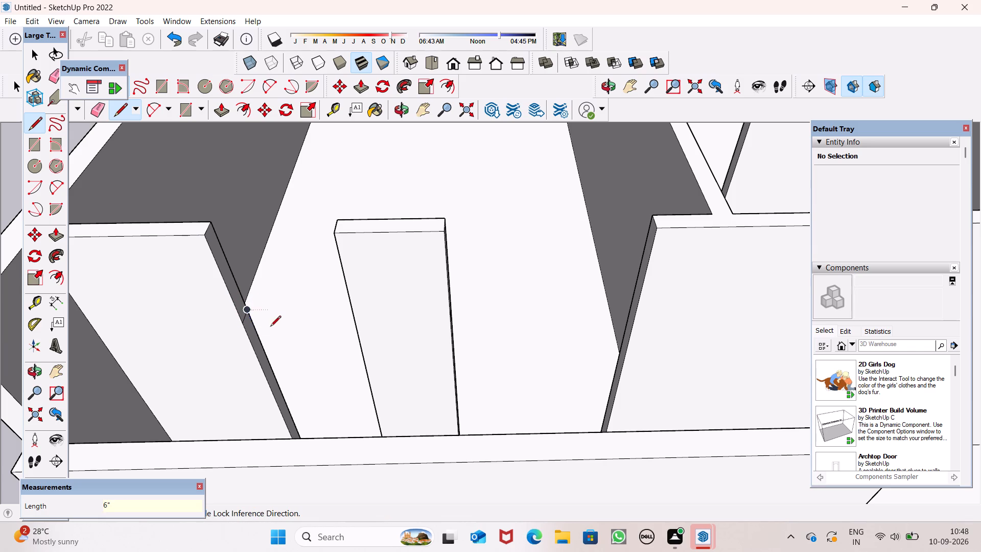
Mark 3' up from the base of the same partition end and draw a second 6" line across its thickness.
scroll(274, 286, "down", 8)
scroll(283, 339, "up", 8)
middle_click_drag(285, 339, 298, 426)
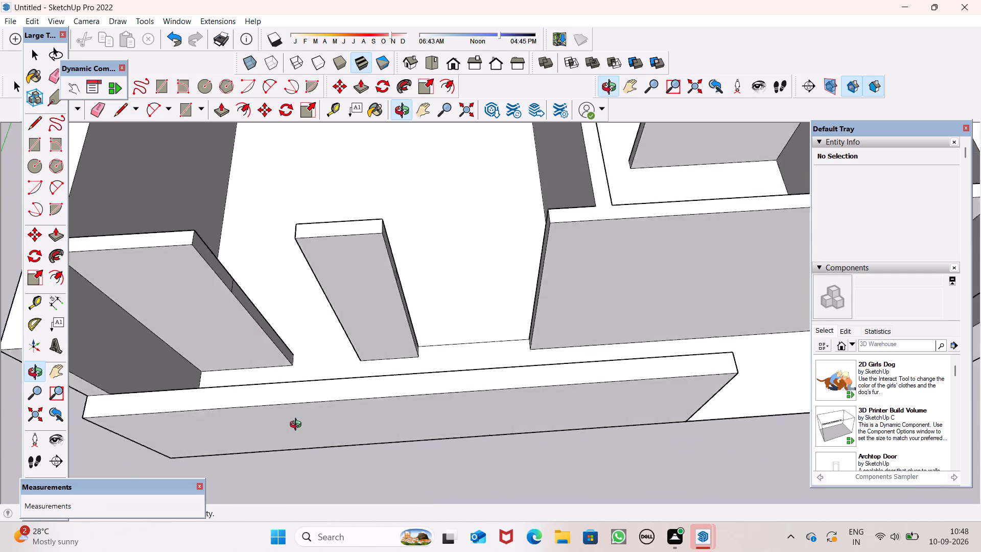
middle_click_drag(298, 426, 304, 455)
scroll(309, 389, "up", 8)
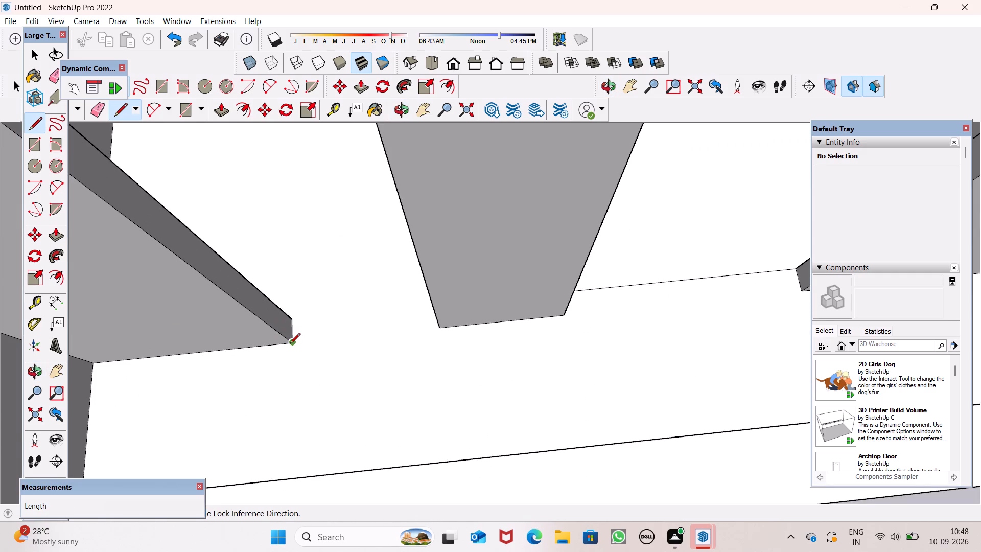
left_click(290, 344)
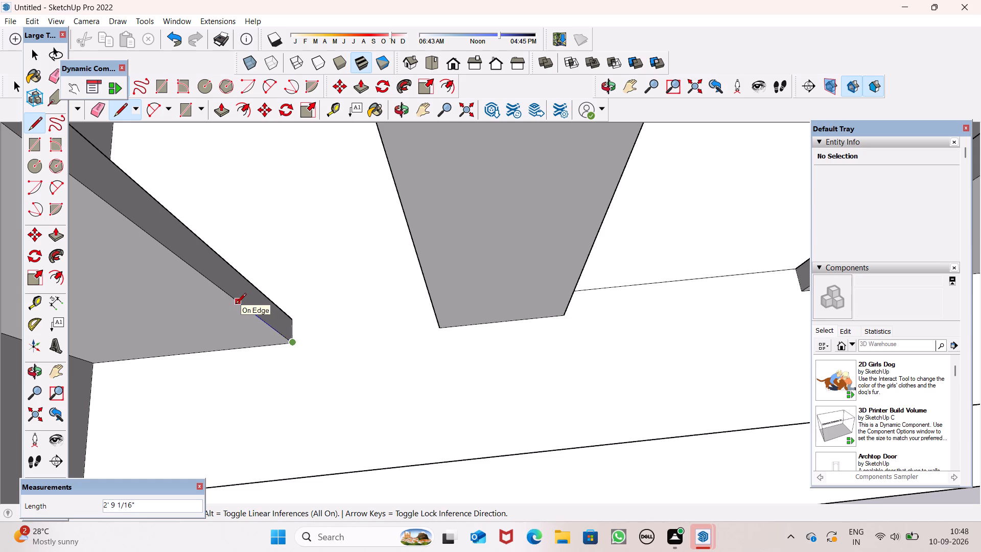
type("3'")
key("Return")
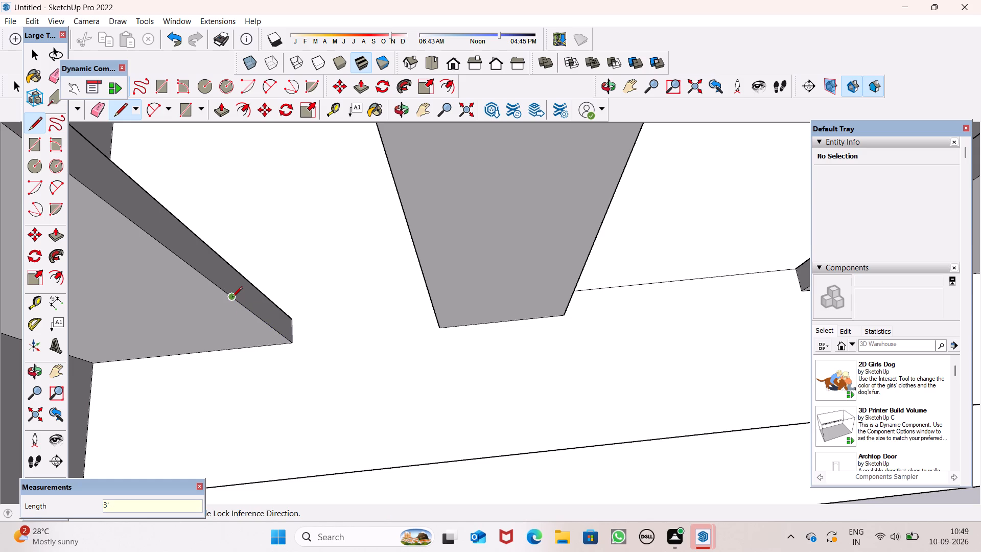
left_click(232, 298)
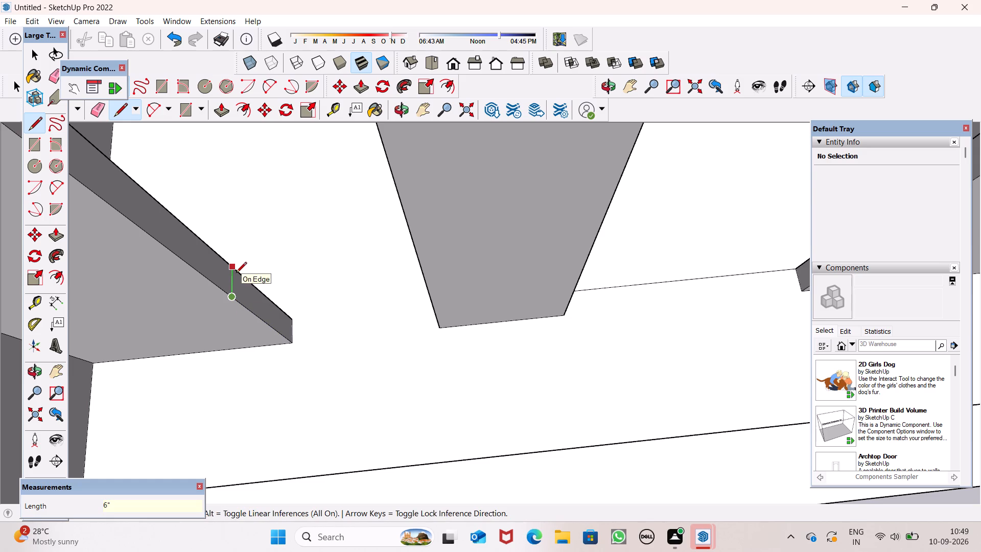
left_click(236, 273)
key("space")
key("space")
Push/Pull the lower and upper sections of the corner room's partition end 3' to the pier, leaving a window opening between them.
scroll(352, 282, "down", 7)
middle_click_drag(425, 318, 308, 252)
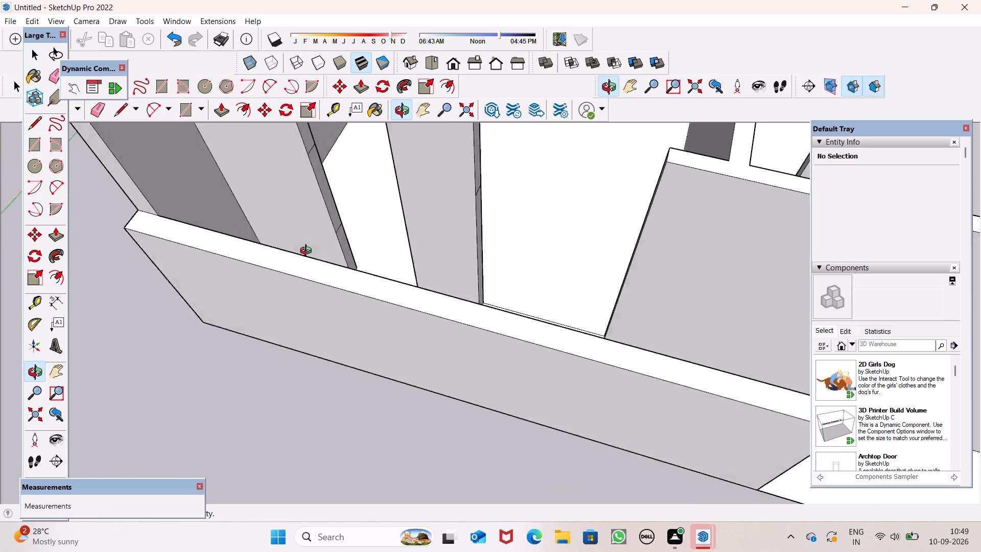
middle_click_drag(308, 252, 364, 273)
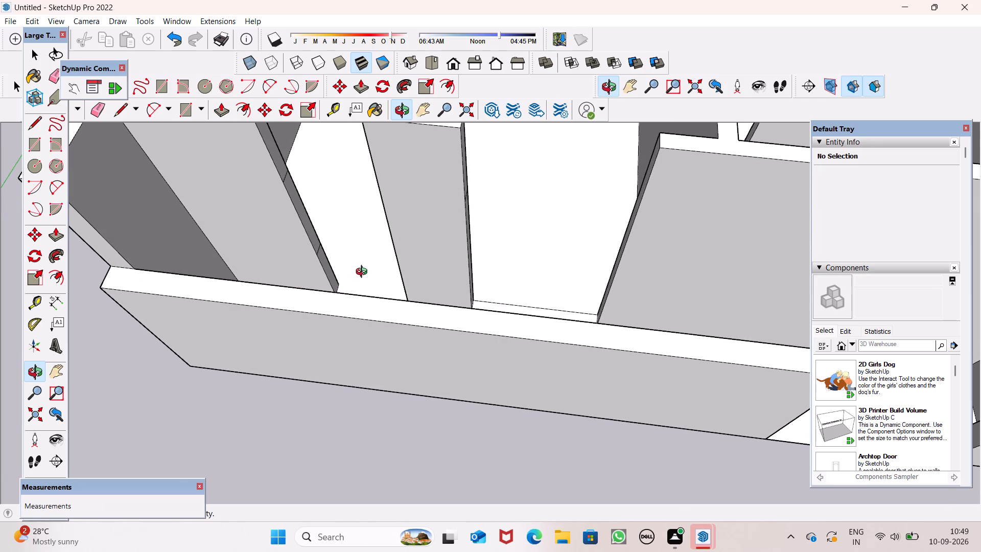
middle_click_drag(364, 273, 349, 266)
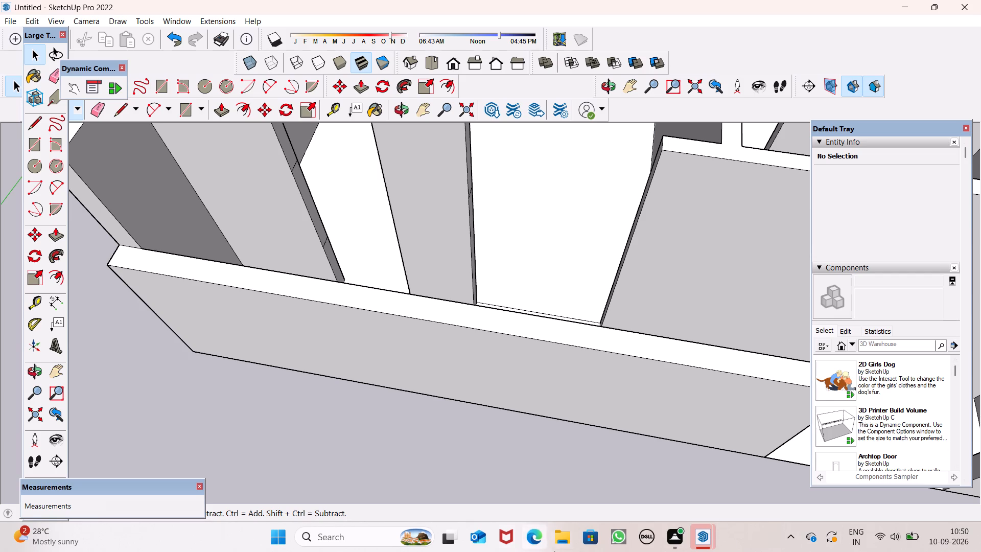
scroll(726, 329, "down", 1)
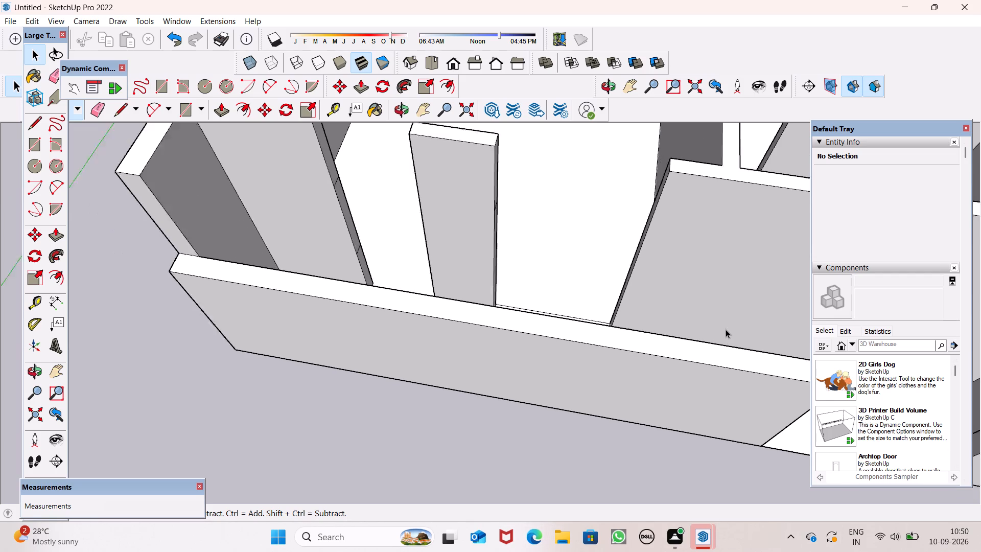
scroll(726, 329, "down", 1)
scroll(689, 295, "down", 7)
scroll(501, 245, "up", 7)
scroll(527, 309, "up", 1)
middle_click_drag(527, 309, 478, 308)
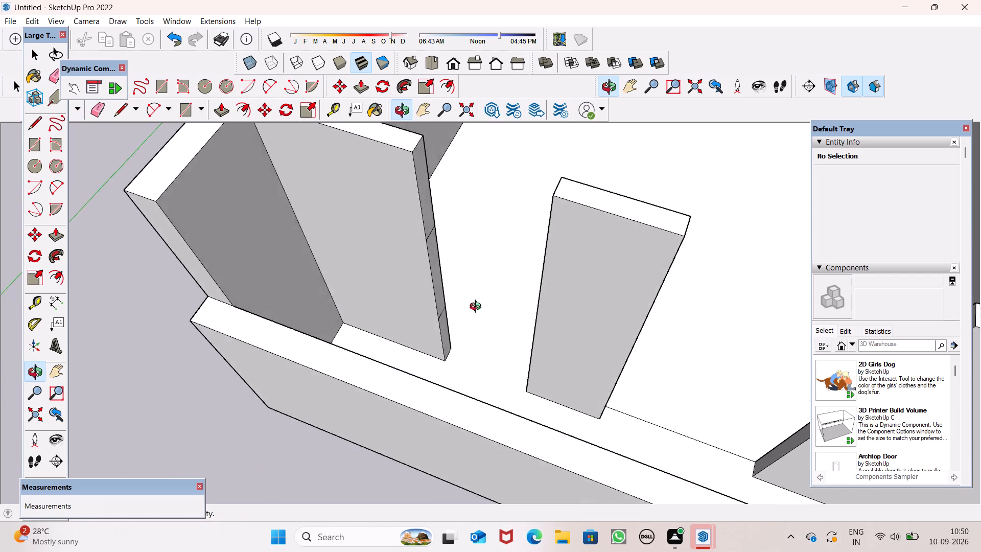
middle_click_drag(478, 308, 500, 309)
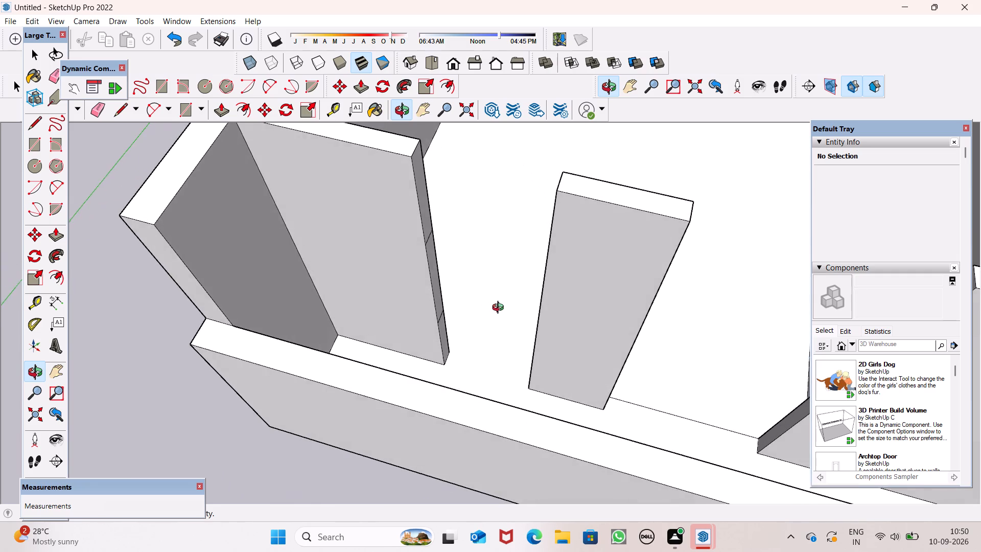
middle_click_drag(500, 309, 489, 291)
left_click(217, 111)
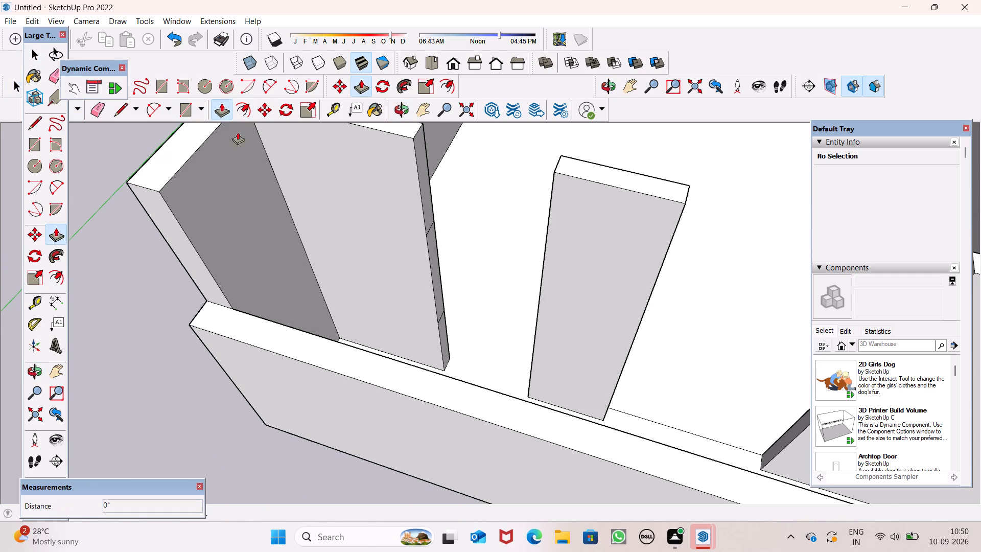
middle_click_drag(488, 268, 437, 280)
scroll(482, 305, "up", 5)
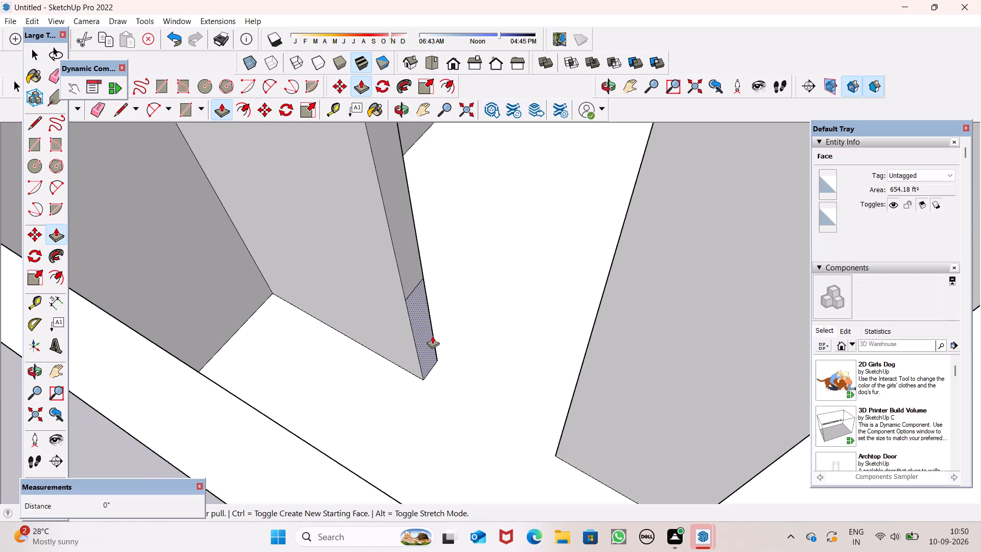
left_click_drag(423, 335, 571, 408)
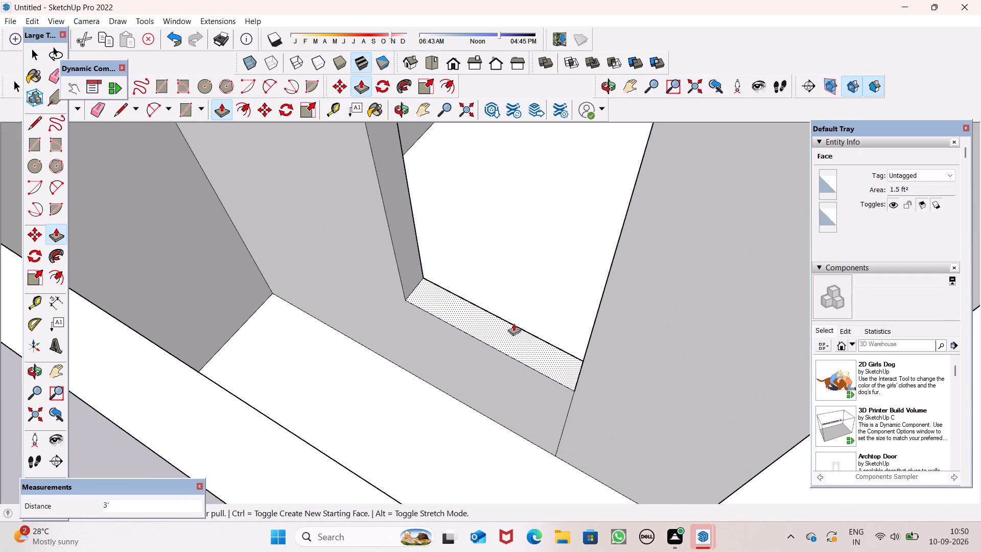
scroll(466, 234, "down", 7)
left_click_drag(425, 149, 479, 179)
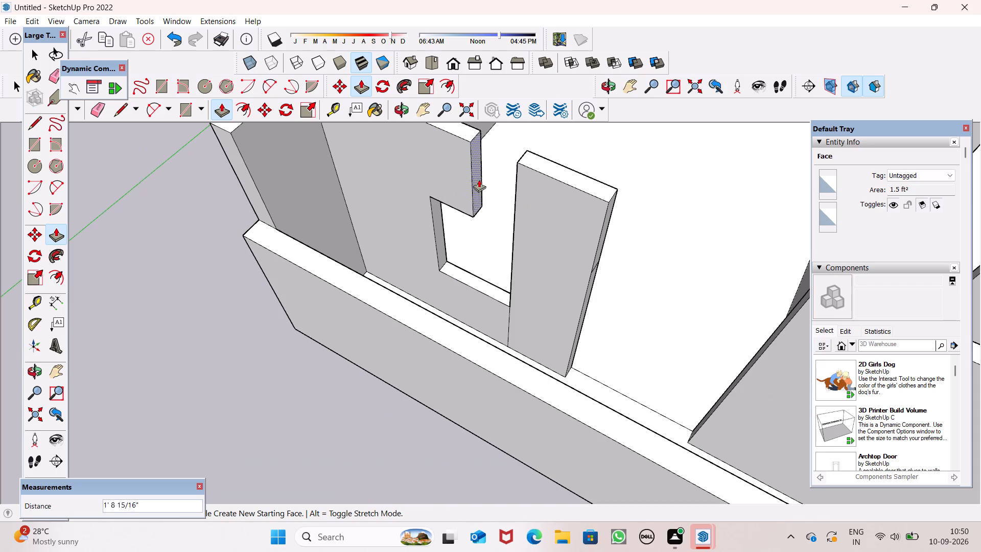
left_click_drag(479, 179, 515, 203)
Push/Pull the top section of the pier's free end face about 5' to the facing wall, leaving a doorway beneath.
scroll(504, 202, "down", 6)
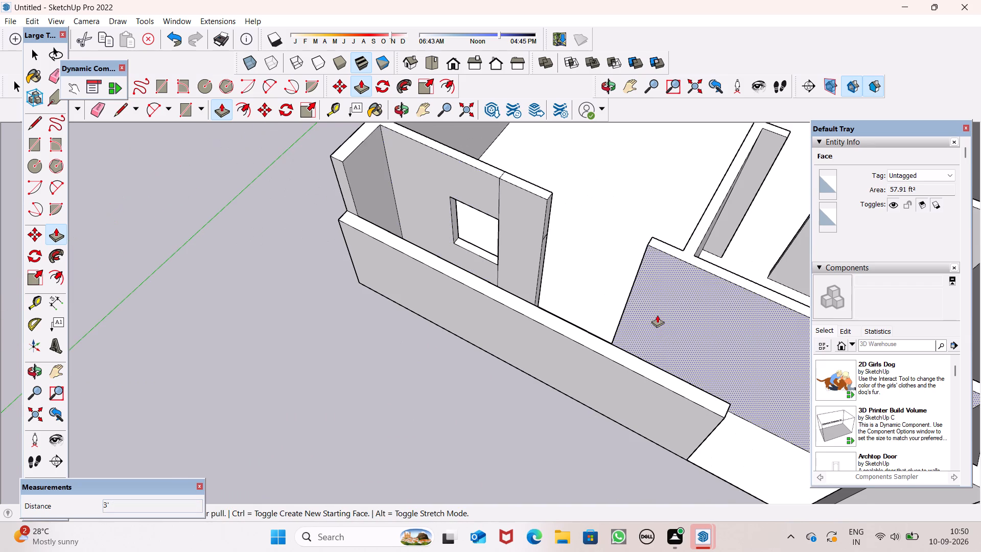
middle_click_drag(659, 315, 529, 293)
scroll(659, 315, "down", 1)
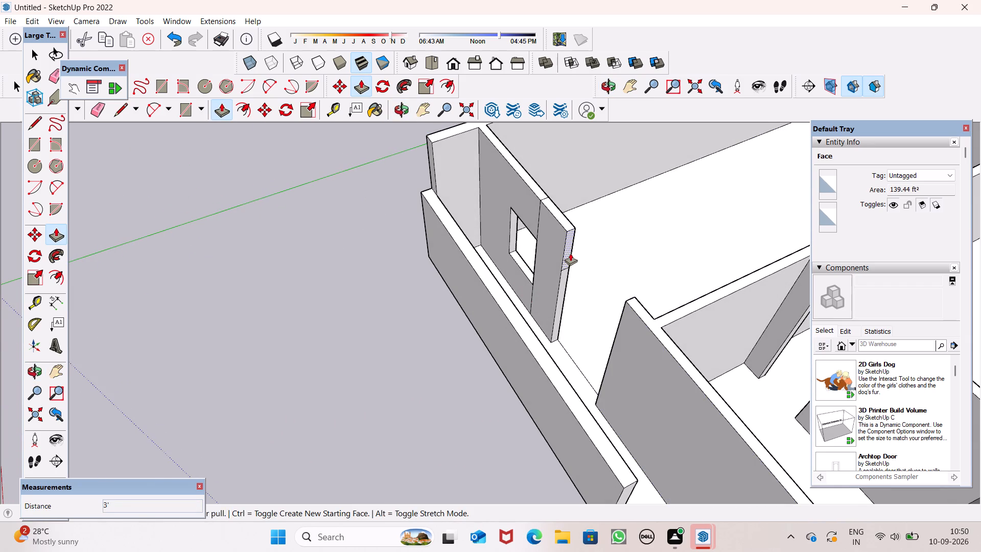
left_click_drag(570, 253, 628, 319)
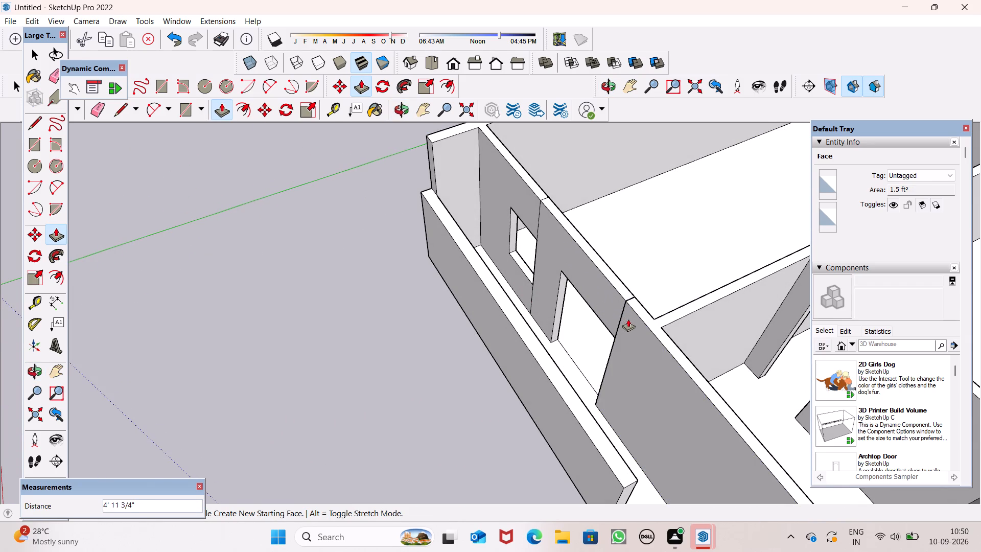
left_click_drag(628, 319, 628, 320)
scroll(564, 289, "down", 3)
key("space")
key("space")
Erase the two vertical seam lines on the partition's front face, above the window opening and beside the doorway.
middle_click_drag(627, 410, 838, 330)
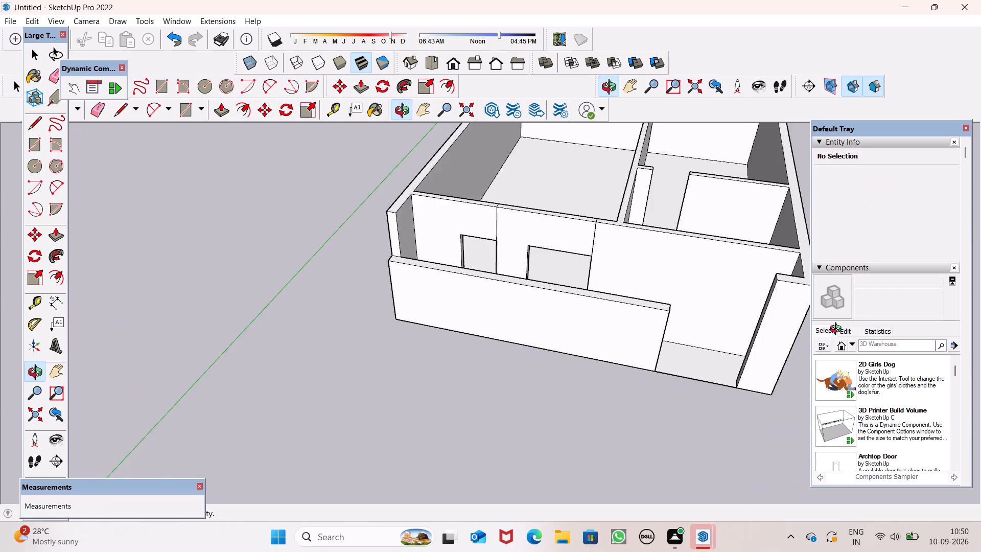
middle_click_drag(838, 330, 823, 294)
scroll(598, 260, "up", 2)
middle_click_drag(609, 292, 652, 246)
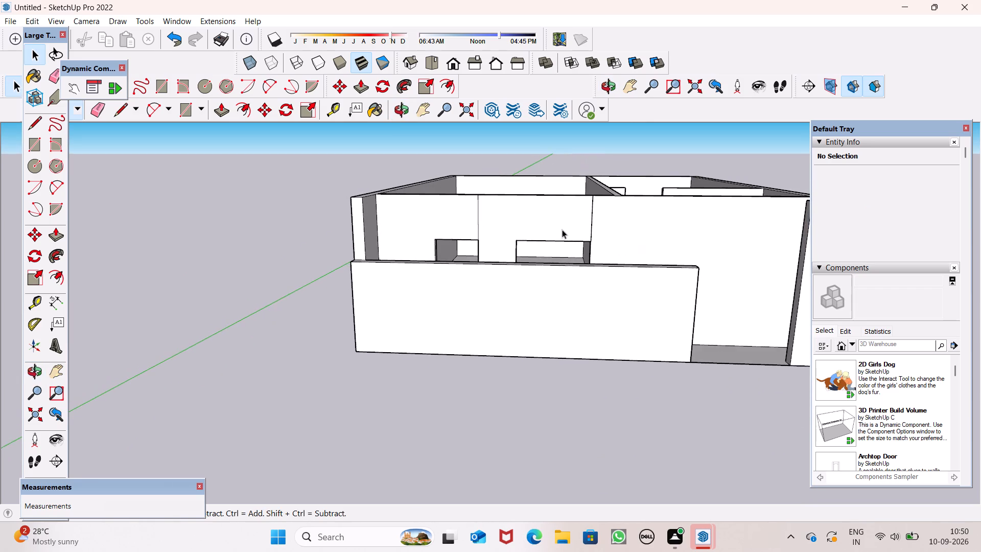
scroll(557, 226, "up", 1)
scroll(545, 219, "down", 1)
scroll(545, 218, "up", 2)
left_click(97, 108)
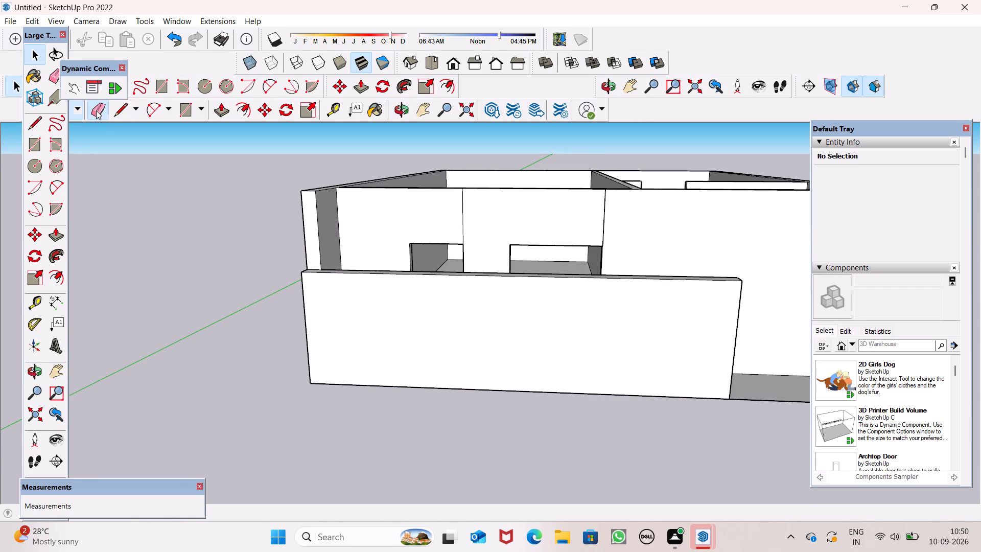
scroll(449, 246, "up", 4)
left_click_drag(480, 219, 468, 221)
scroll(445, 204, "down", 4)
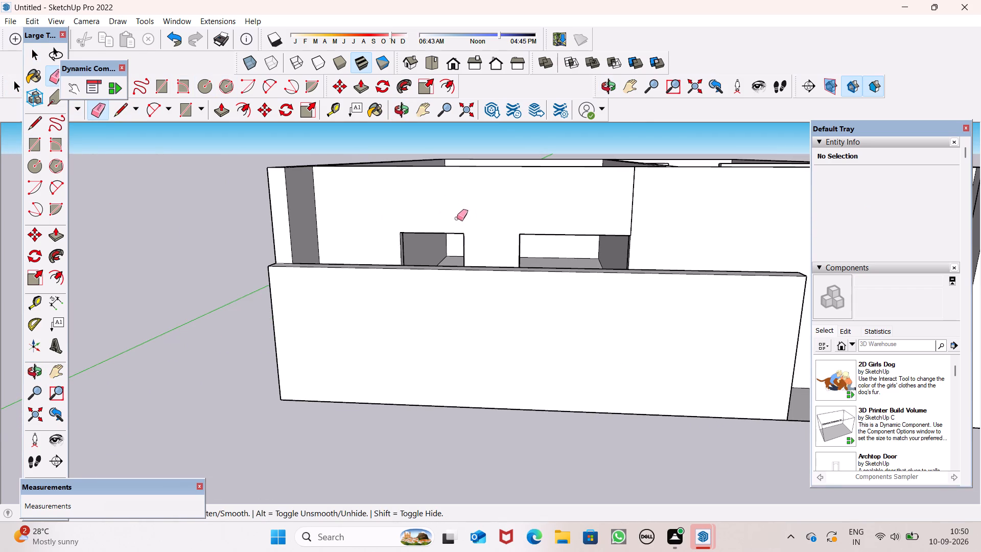
key("space")
key("space")
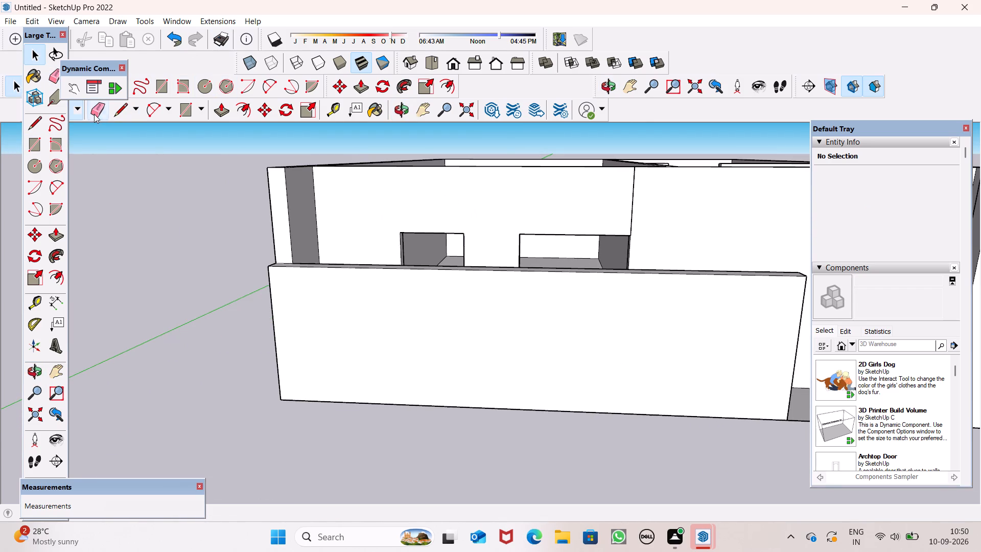
left_click(94, 114)
left_click_drag(625, 209, 619, 210)
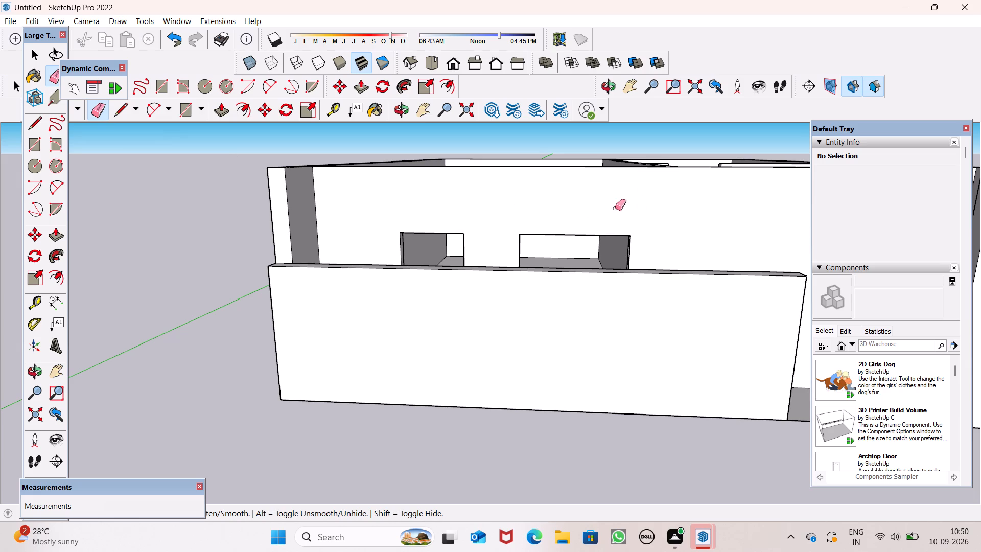
Erase the remaining seam lines on the partition's top and room-side face above the window and the doorway.
scroll(625, 203, "down", 6)
scroll(647, 195, "up", 1)
middle_click_drag(647, 194, 909, 523)
scroll(593, 351, "up", 5)
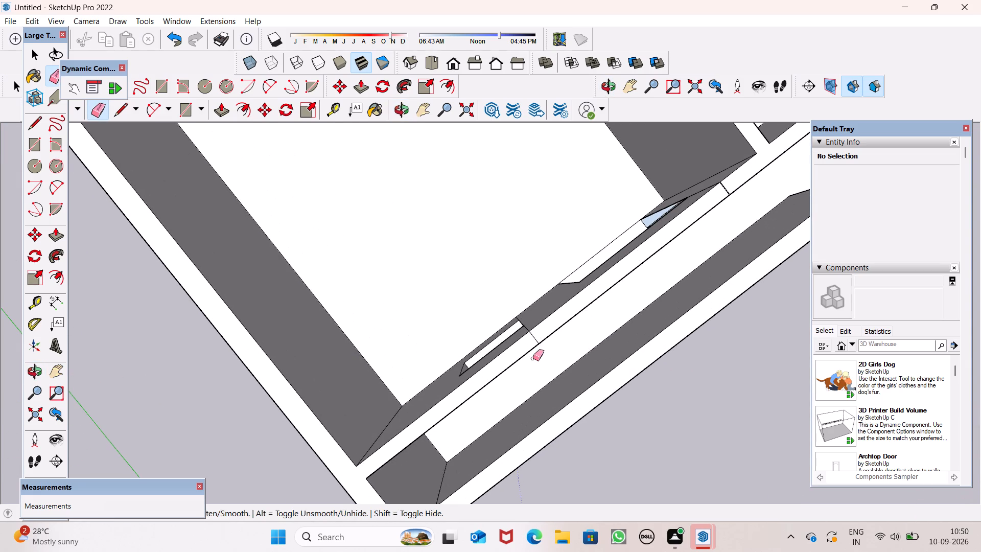
left_click_drag(540, 337, 531, 339)
middle_click_drag(555, 326, 616, 397)
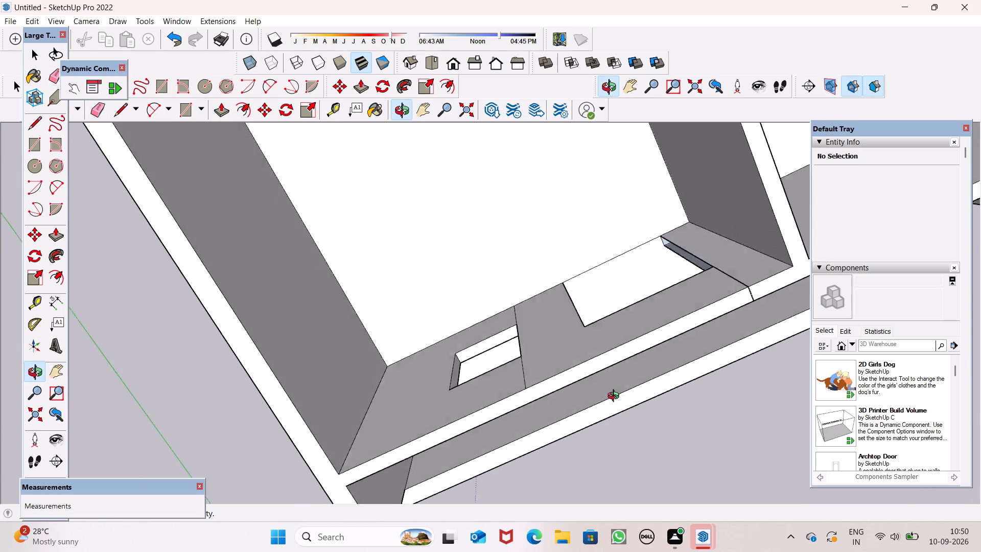
middle_click_drag(616, 397, 614, 413)
left_click_drag(529, 384, 524, 386)
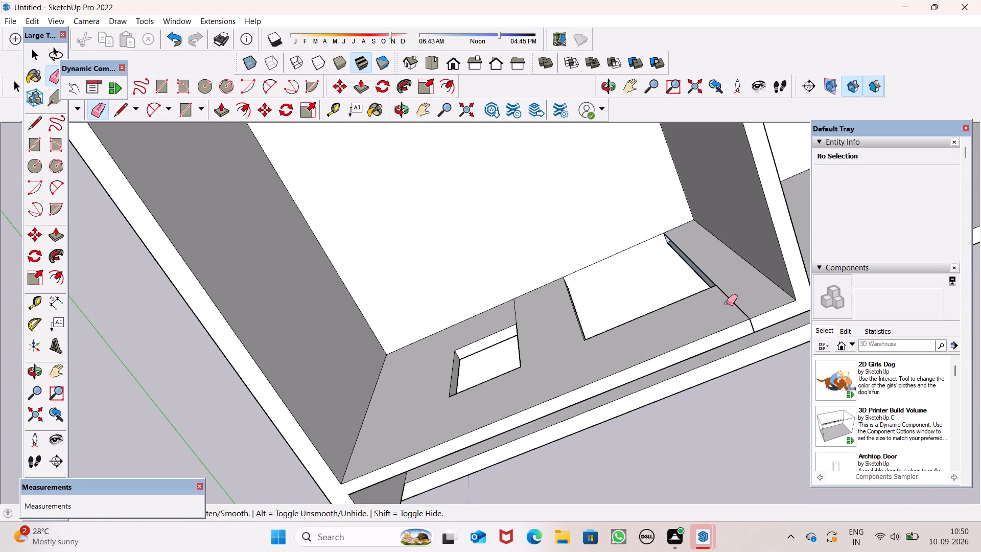
left_click_drag(735, 301, 716, 313)
left_click_drag(757, 325, 745, 326)
Erase the floor line running across the base of the doorway opening.
scroll(734, 314, "down", 2)
middle_click_drag(748, 327, 750, 140)
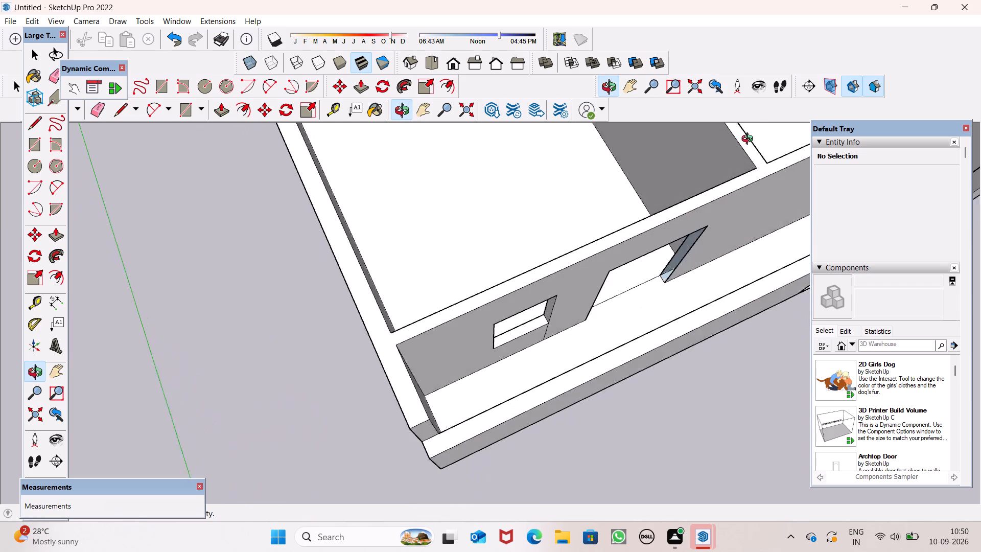
middle_click_drag(750, 140, 641, 50)
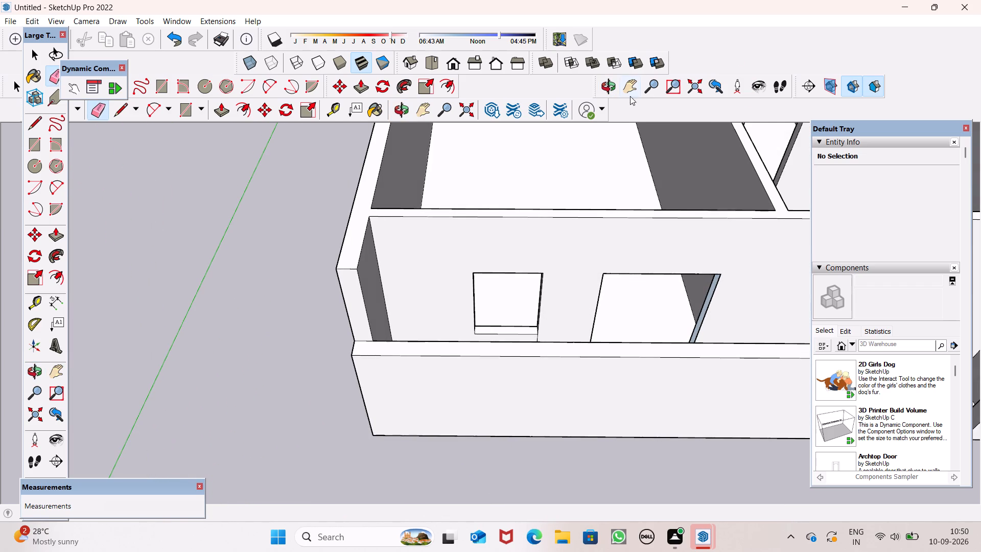
key("space")
scroll(704, 154, "down", 2)
middle_click_drag(707, 177, 435, 192)
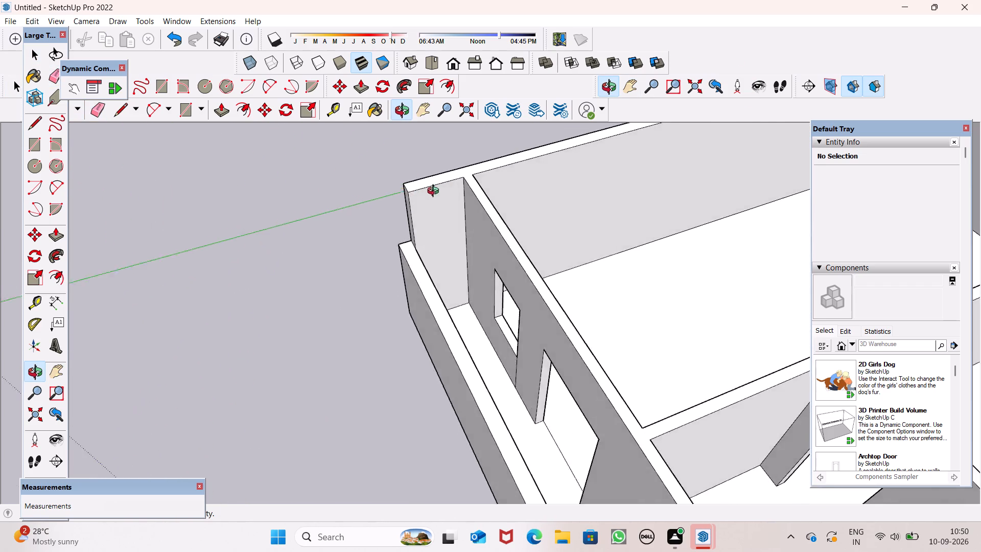
middle_click_drag(435, 192, 570, 137)
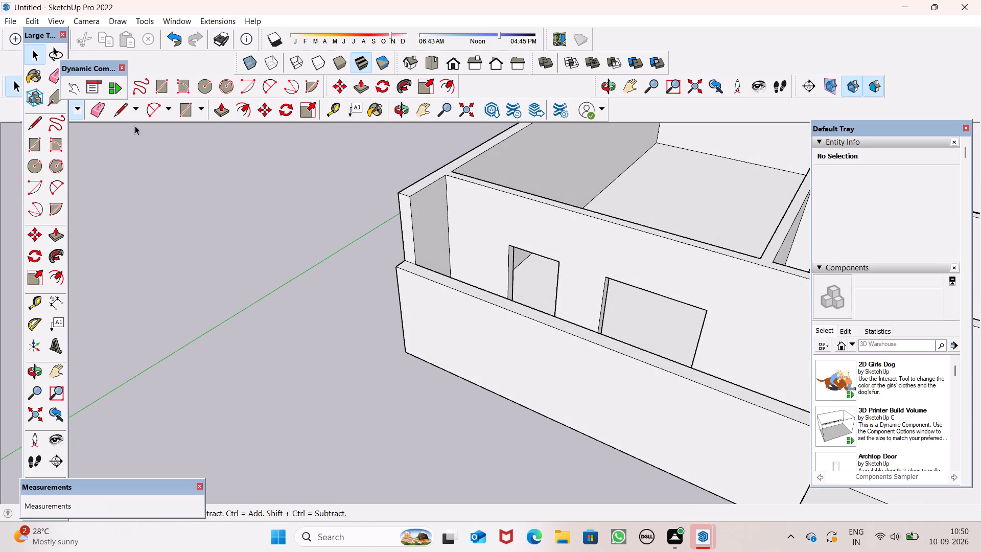
left_click_drag(95, 107, 105, 112)
scroll(613, 263, "up", 5)
scroll(536, 371, "down", 4)
middle_click_drag(637, 381, 831, 504)
scroll(657, 352, "up", 8)
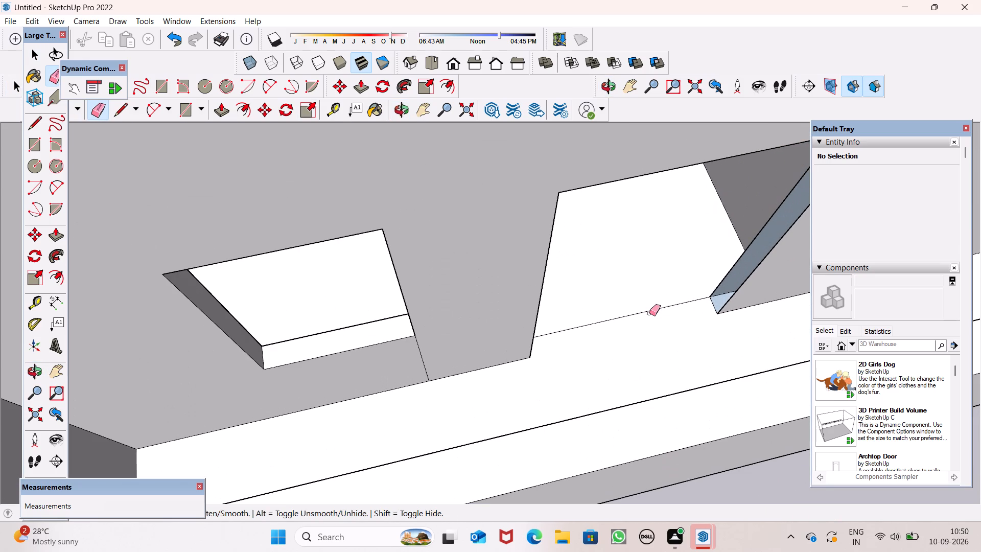
left_click_drag(647, 309, 647, 318)
key("space")
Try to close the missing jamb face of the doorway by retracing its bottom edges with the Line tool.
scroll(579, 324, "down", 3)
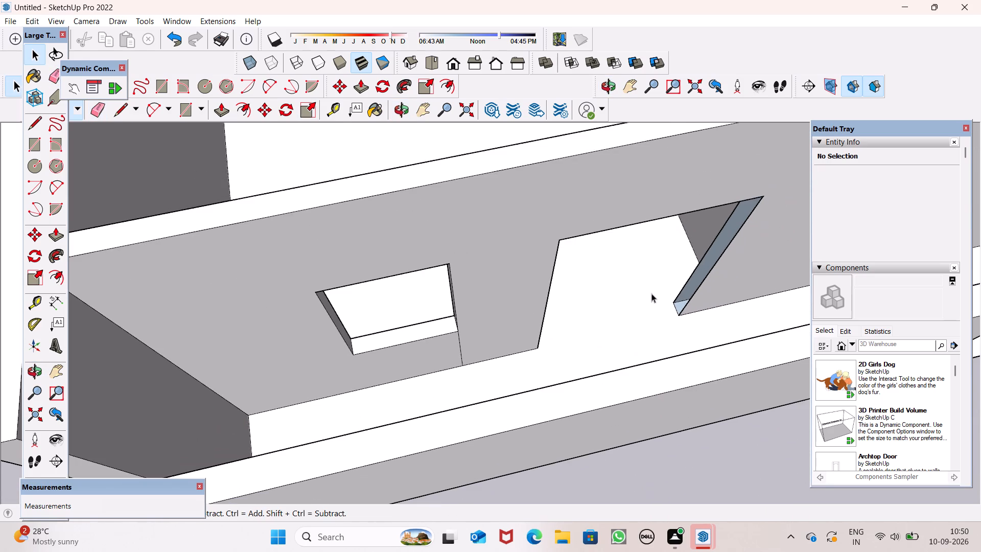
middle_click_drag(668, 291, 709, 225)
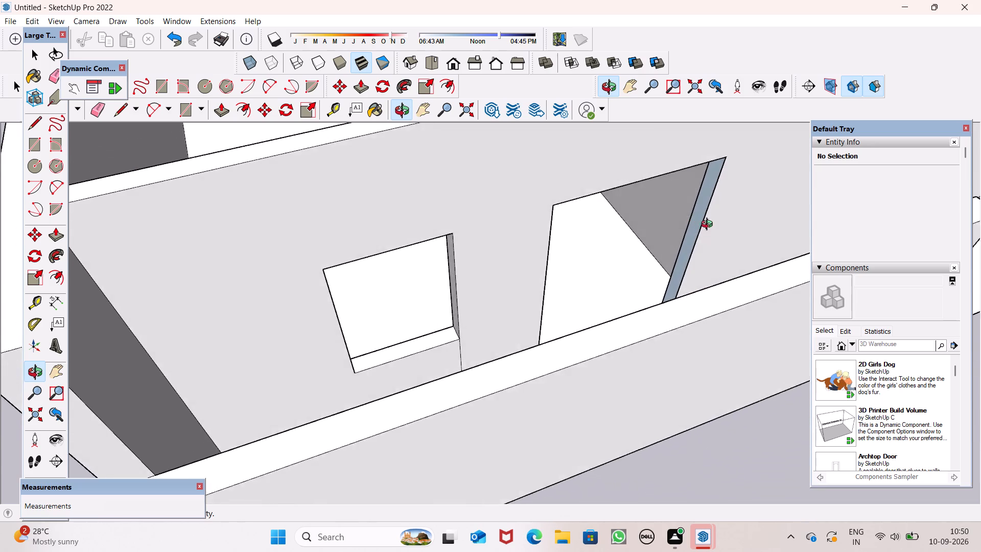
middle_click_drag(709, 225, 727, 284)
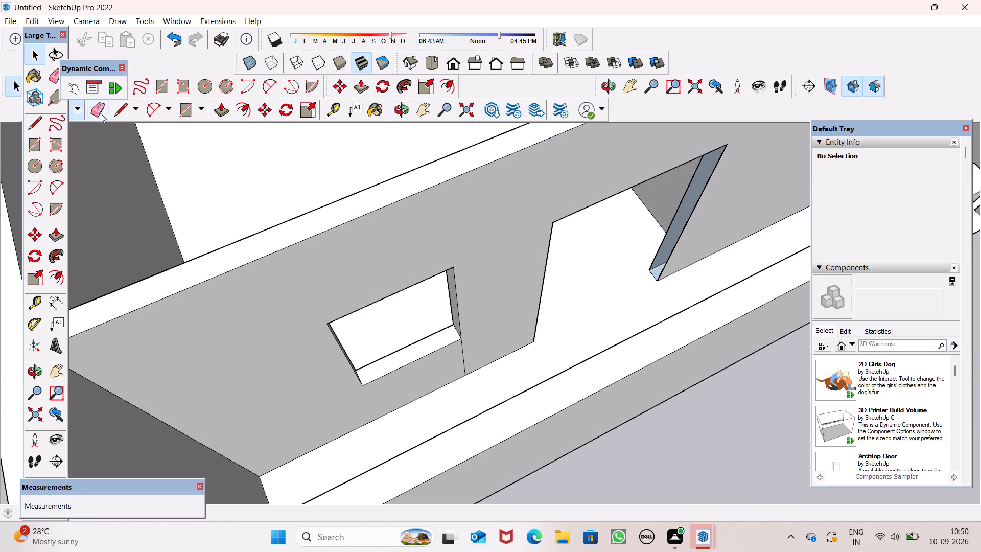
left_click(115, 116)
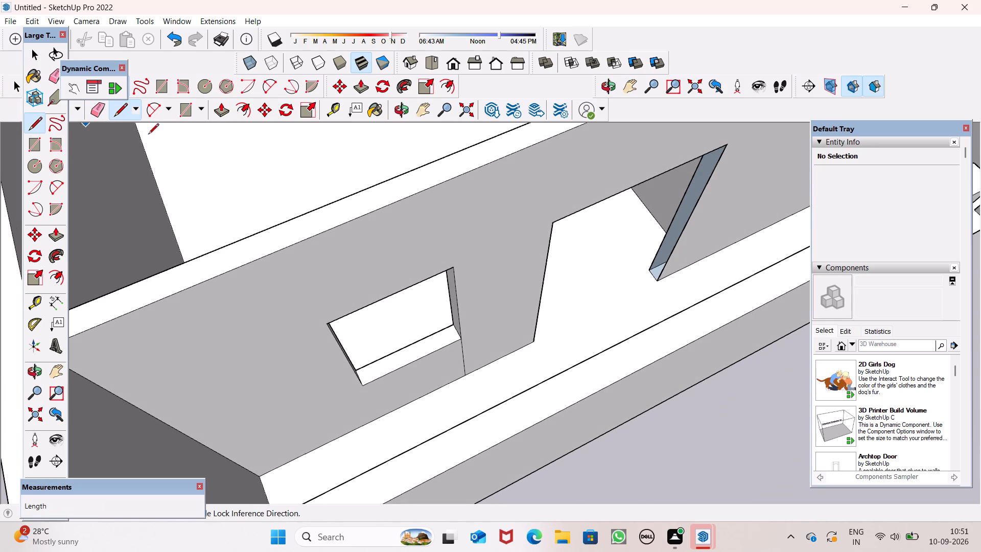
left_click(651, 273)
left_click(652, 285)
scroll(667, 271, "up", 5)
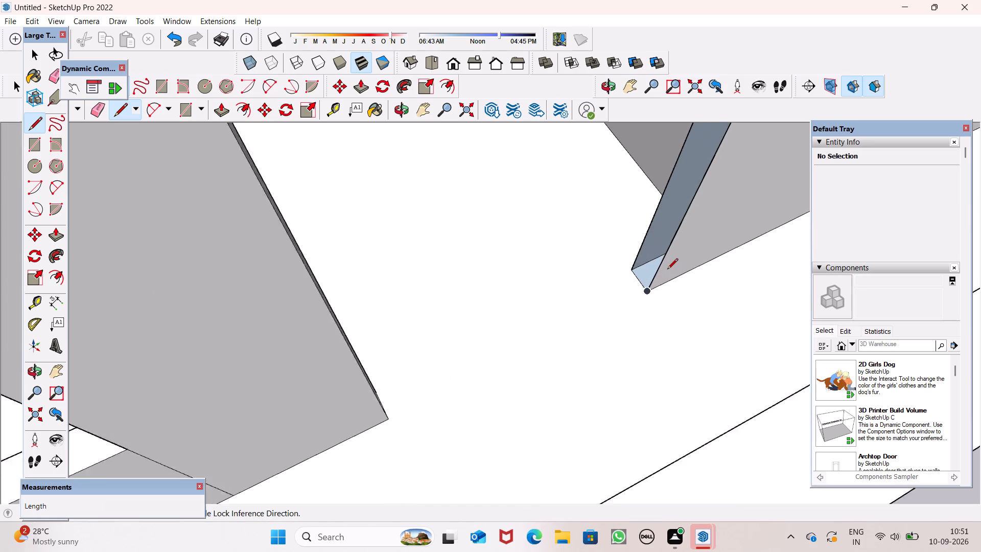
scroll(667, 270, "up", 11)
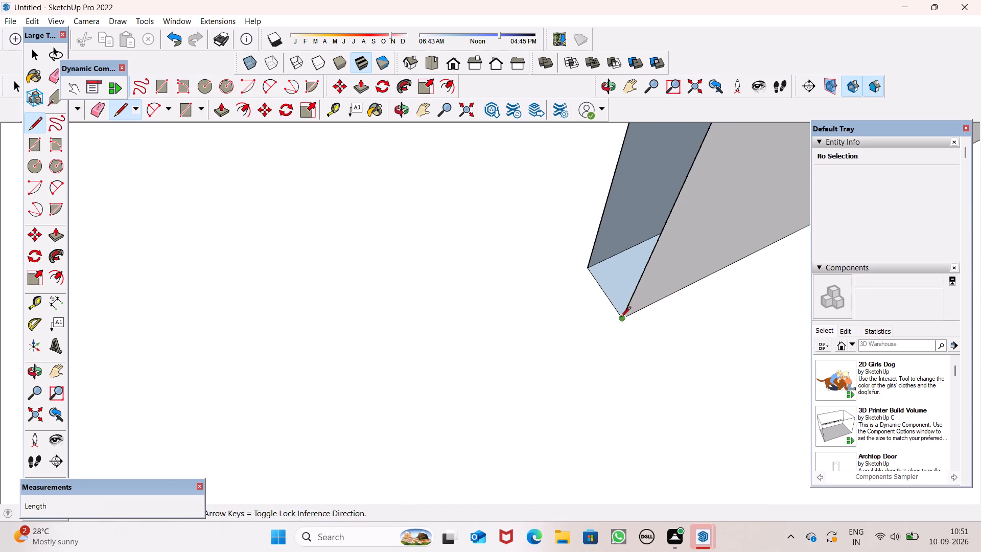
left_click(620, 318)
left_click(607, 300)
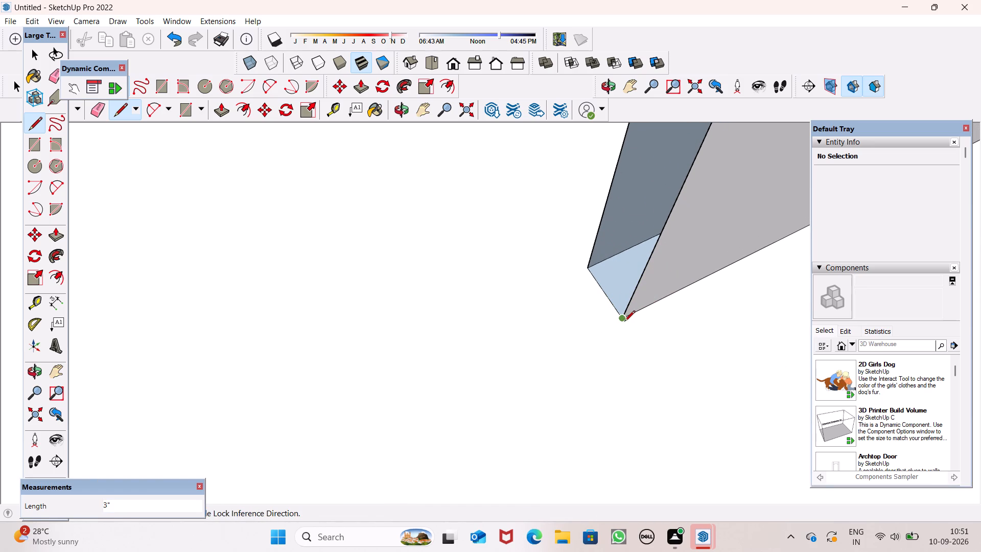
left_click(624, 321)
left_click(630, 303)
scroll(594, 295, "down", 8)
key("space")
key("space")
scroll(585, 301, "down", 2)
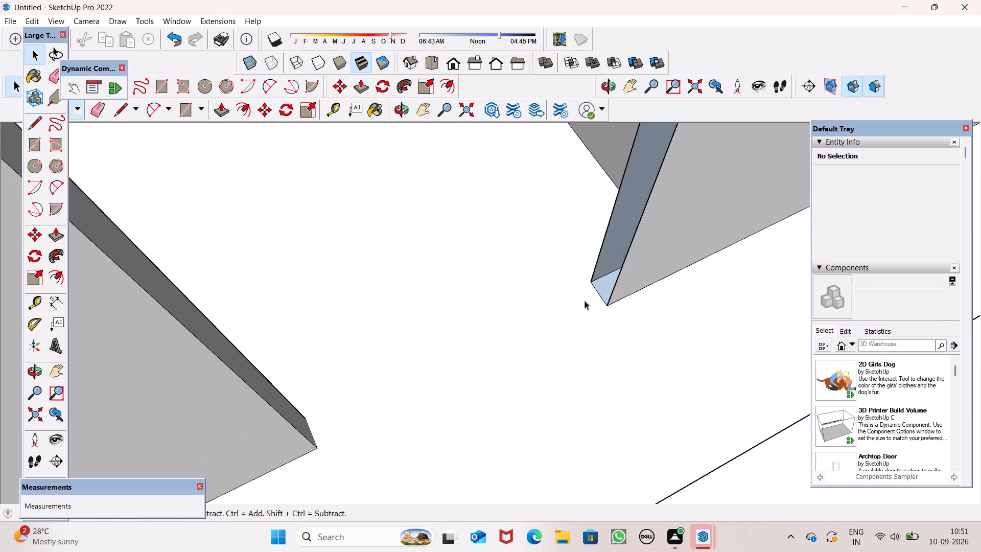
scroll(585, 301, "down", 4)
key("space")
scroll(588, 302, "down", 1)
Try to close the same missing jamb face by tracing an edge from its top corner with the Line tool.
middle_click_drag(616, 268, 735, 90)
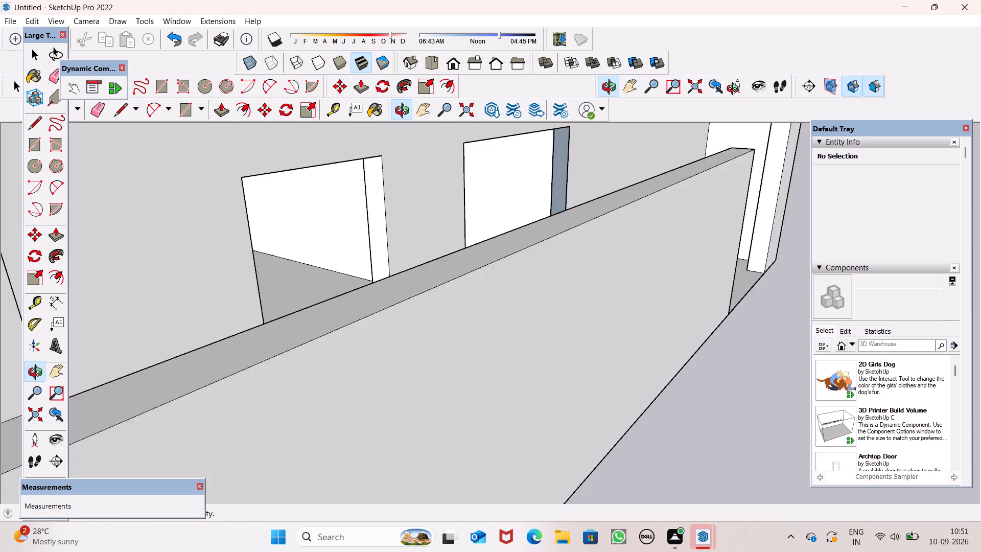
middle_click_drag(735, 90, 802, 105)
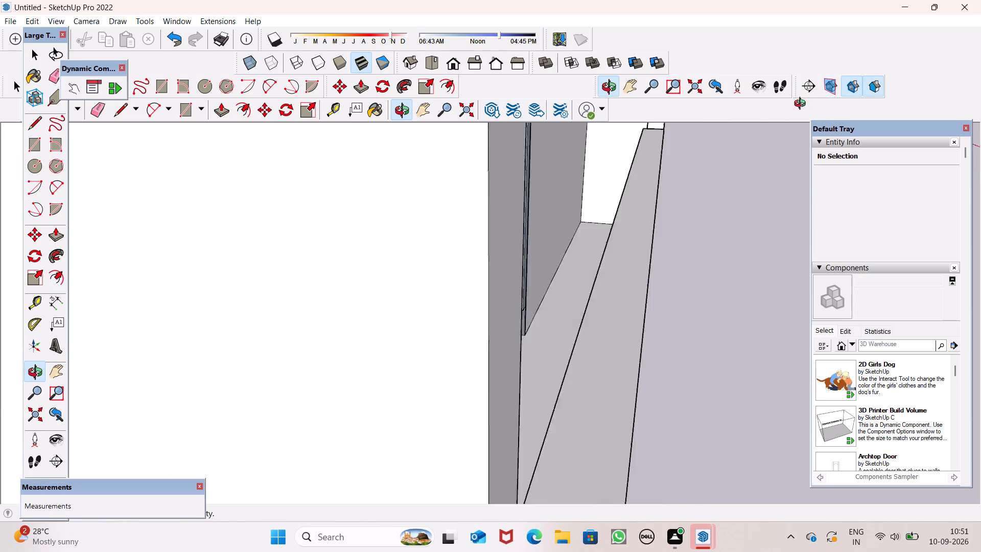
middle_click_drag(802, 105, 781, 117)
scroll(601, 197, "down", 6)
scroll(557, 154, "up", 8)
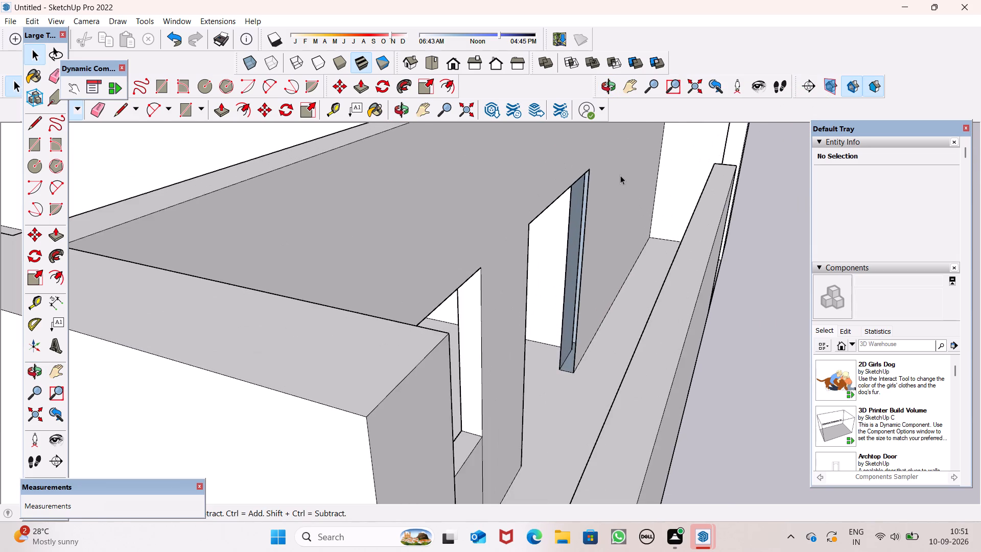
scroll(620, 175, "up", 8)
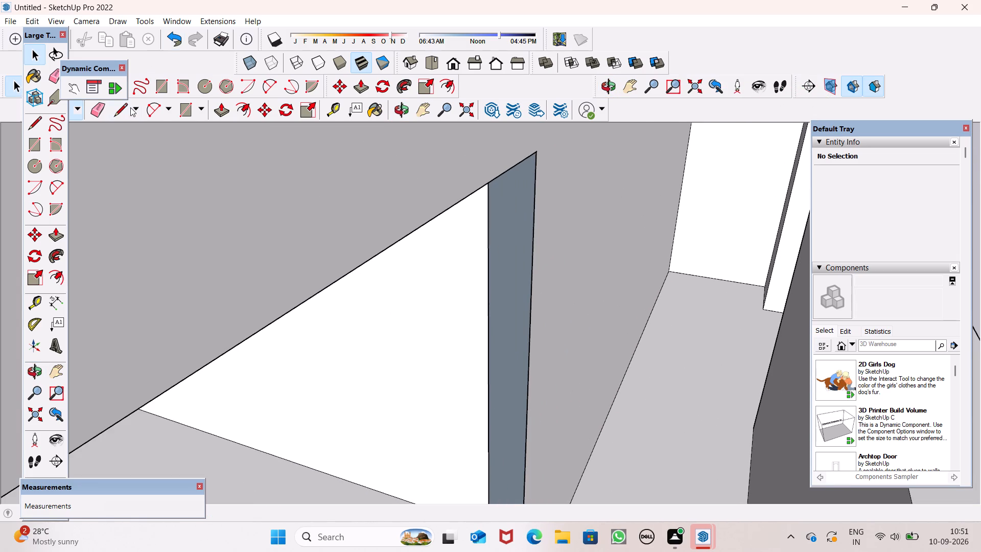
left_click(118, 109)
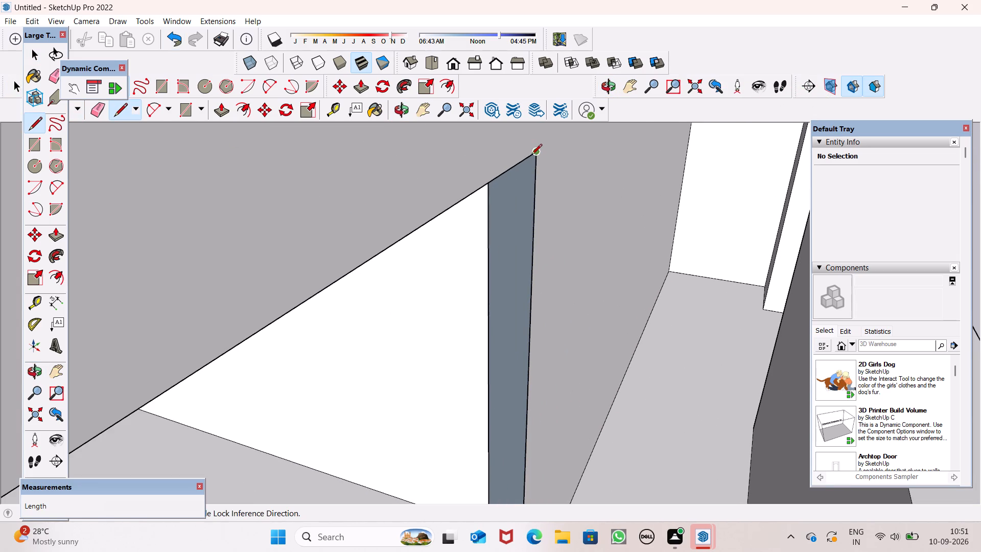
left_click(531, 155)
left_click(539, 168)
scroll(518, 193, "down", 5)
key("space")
Cover the doorway's missing jamb face with a 7' by 6" rectangle drawn between its opposite corners.
middle_click_drag(553, 238, 548, 169)
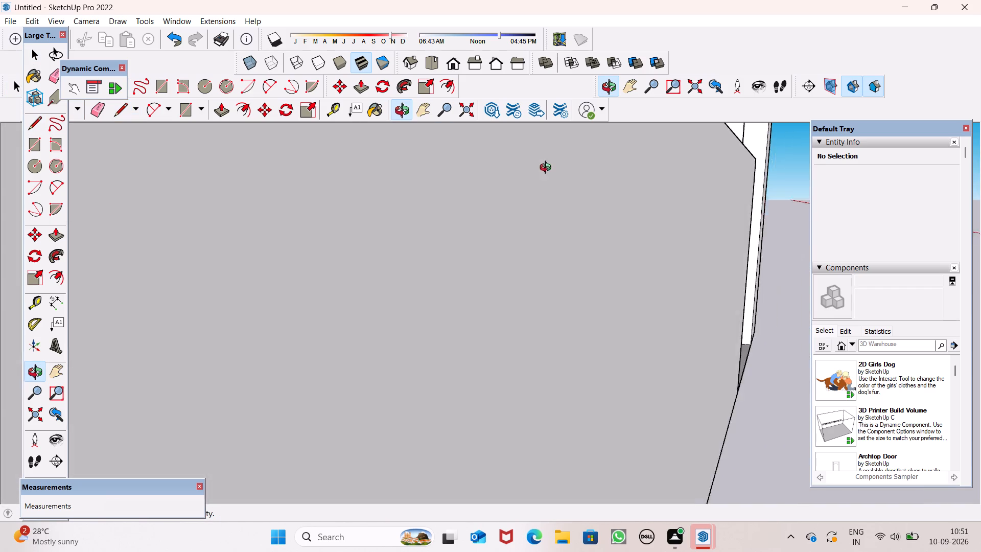
middle_click_drag(548, 169, 559, 231)
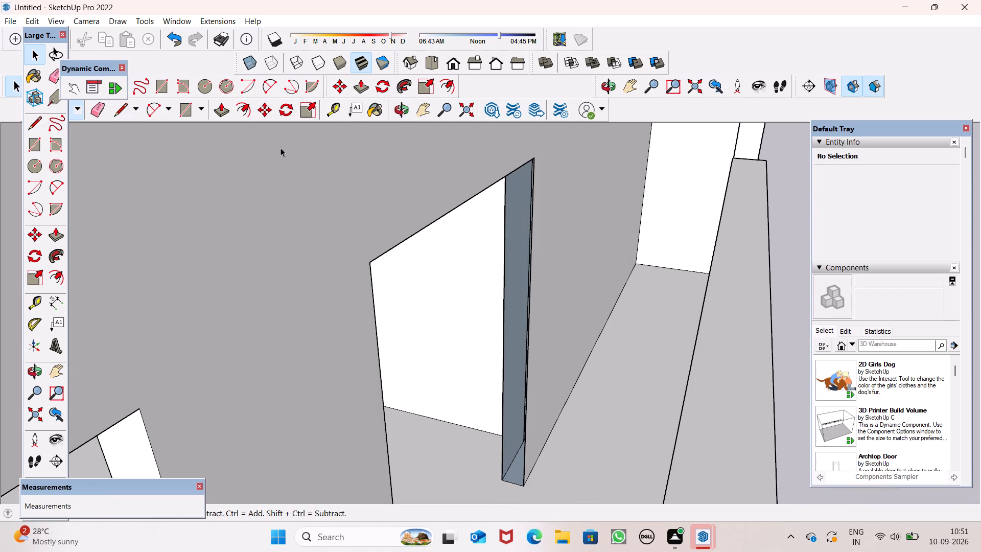
left_click(192, 108)
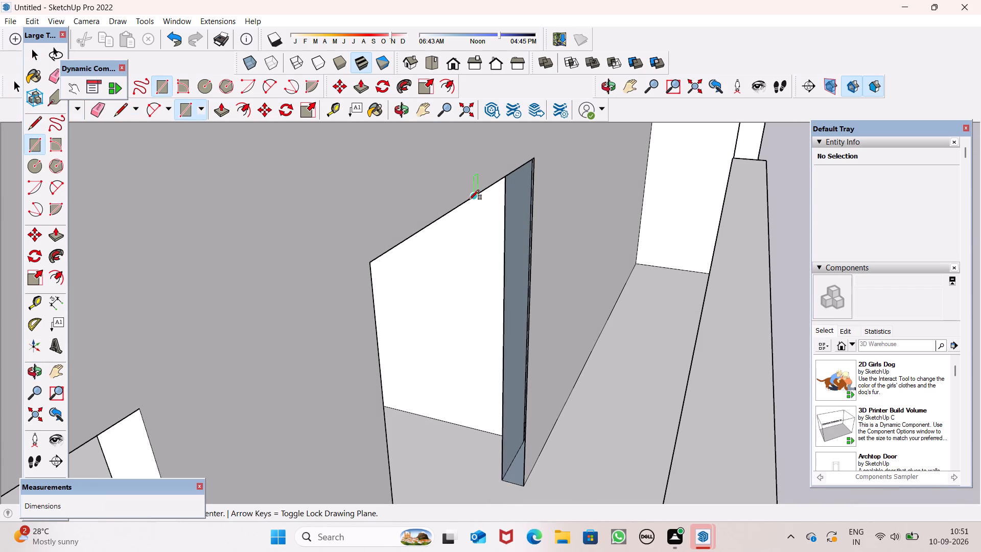
middle_click_drag(492, 221, 516, 207)
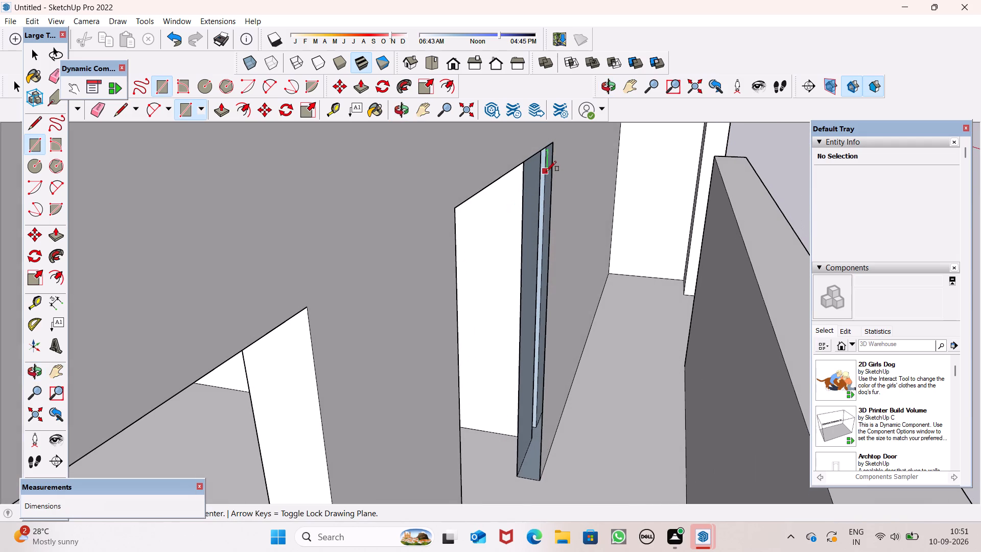
left_click(554, 145)
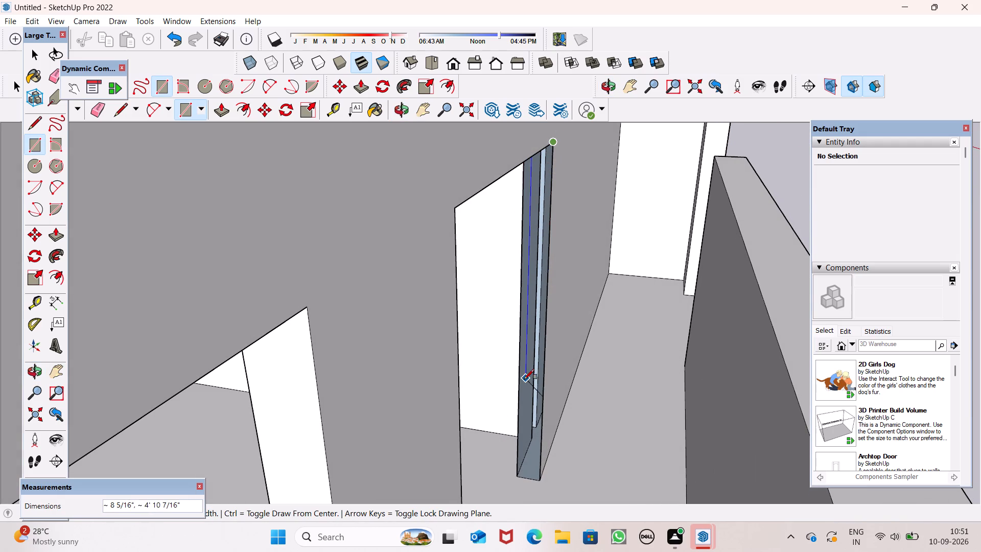
left_click(519, 481)
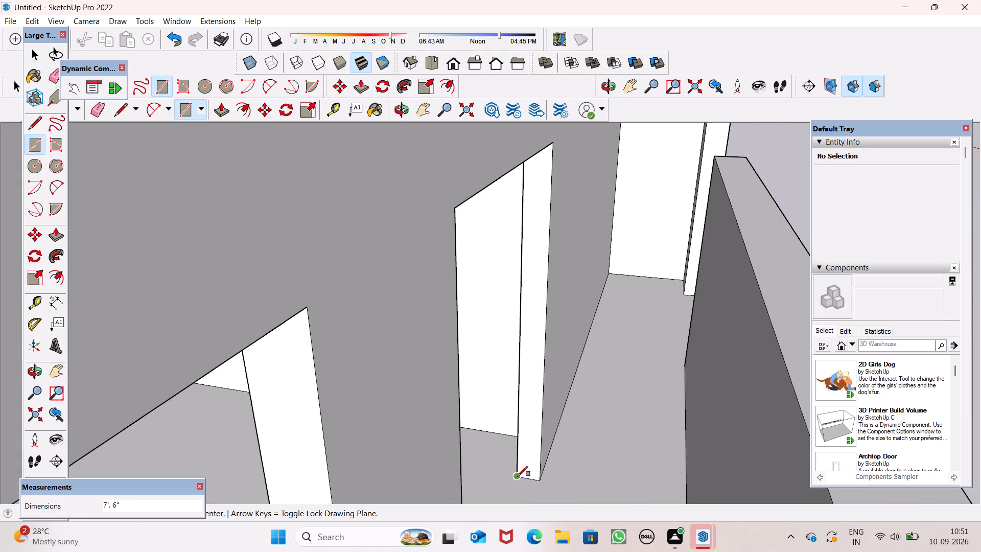
right_click(484, 385)
key("space")
key("space")
left_click(590, 459)
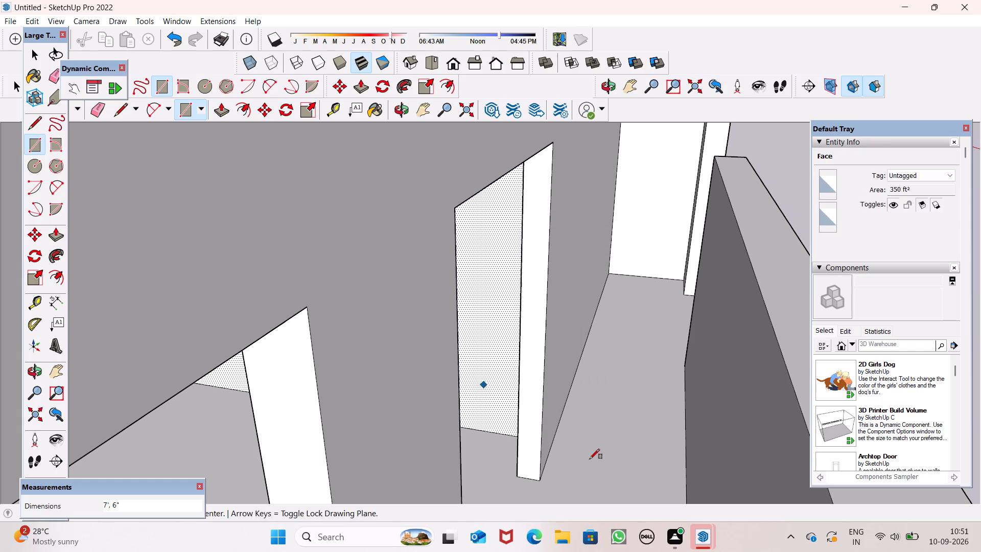
key("space")
Draw a line across the top of the wall with the two openings, from the inner partition's corner to the outer edge.
middle_click_drag(650, 449, 318, 498)
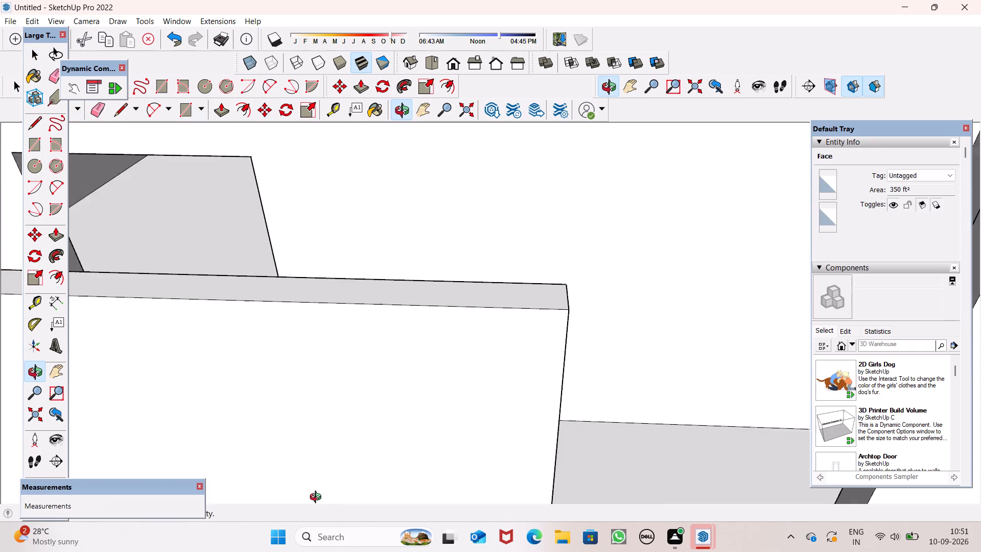
middle_click_drag(318, 498, 325, 488)
scroll(442, 391, "down", 8)
middle_click_drag(516, 372, 501, 350)
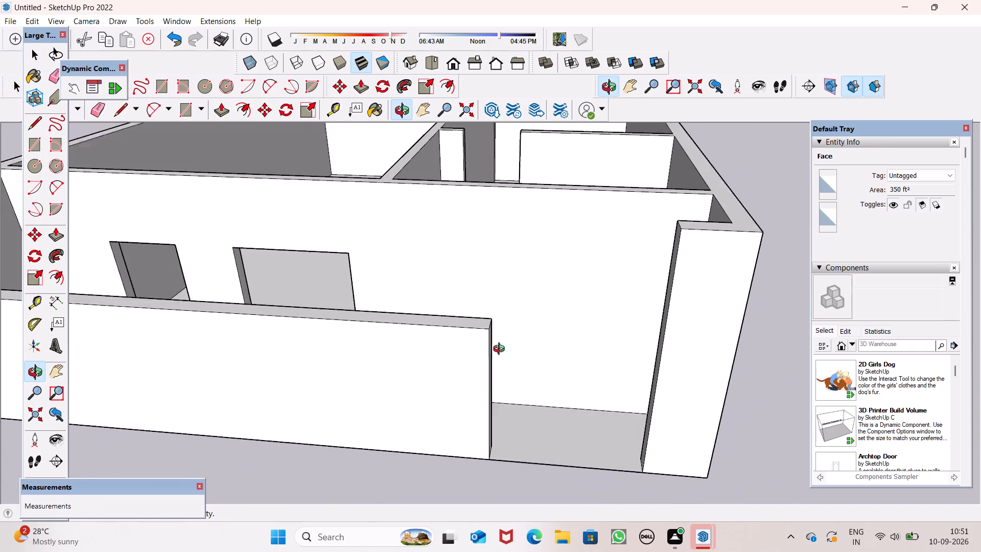
middle_click_drag(501, 350, 504, 337)
key("space")
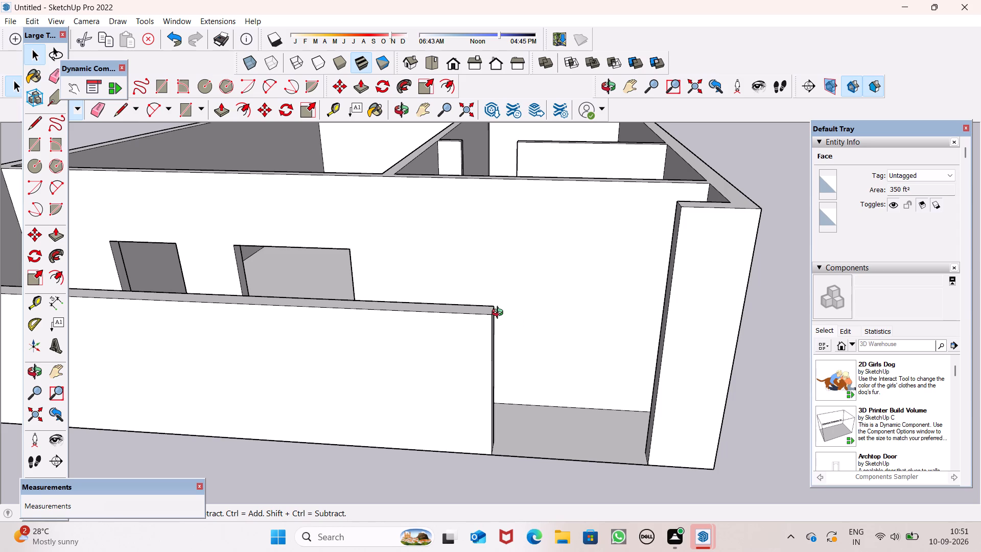
left_click(129, 114)
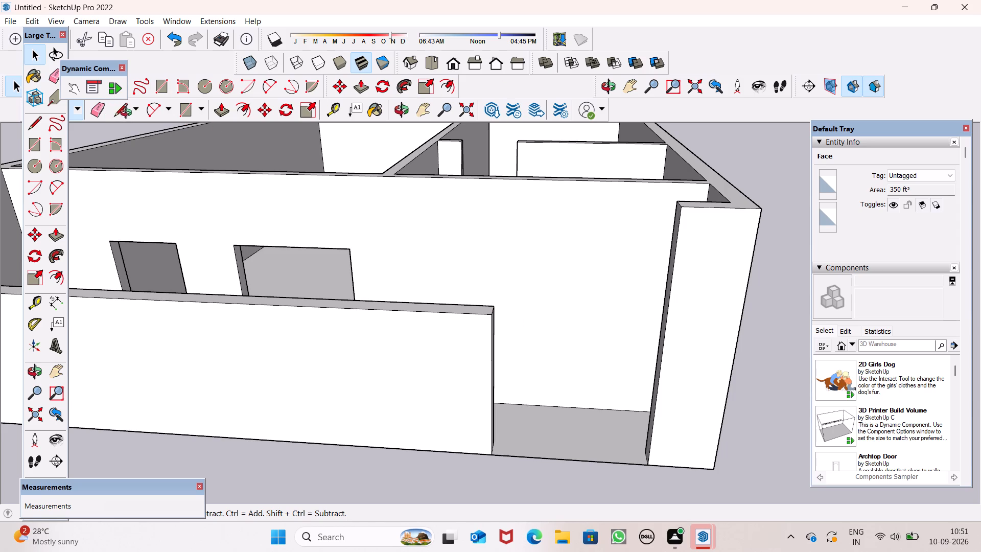
left_click(123, 114)
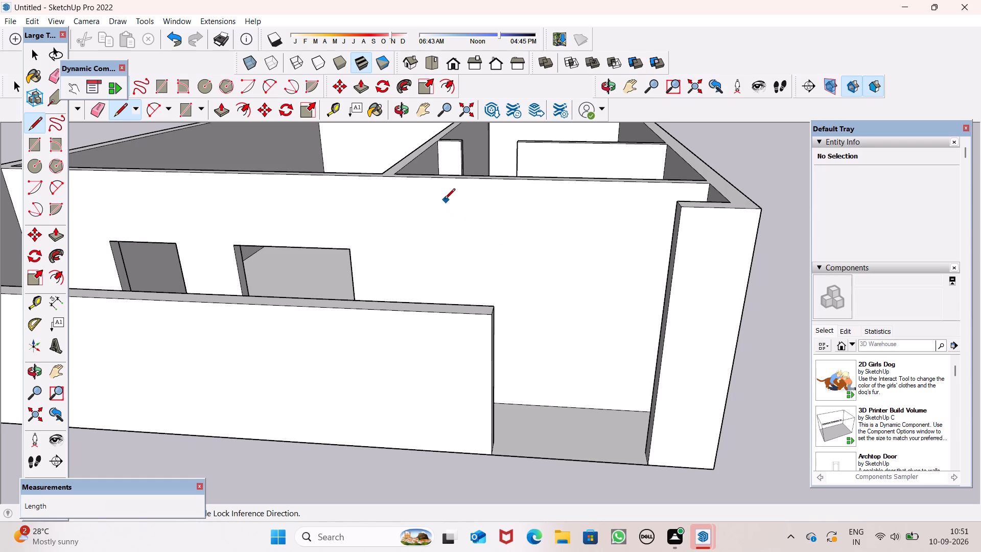
scroll(457, 205, "down", 1)
scroll(500, 220, "down", 1)
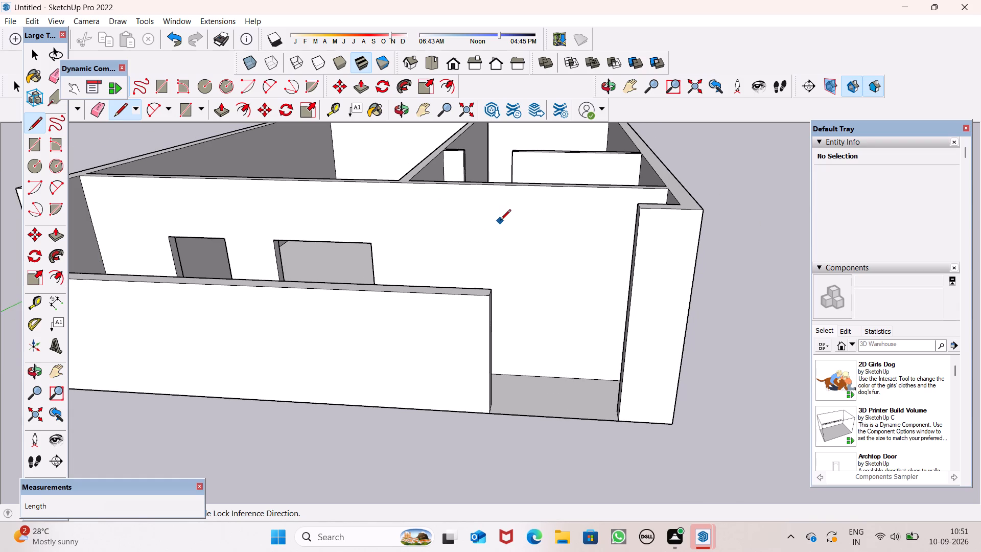
middle_click_drag(515, 254, 545, 253)
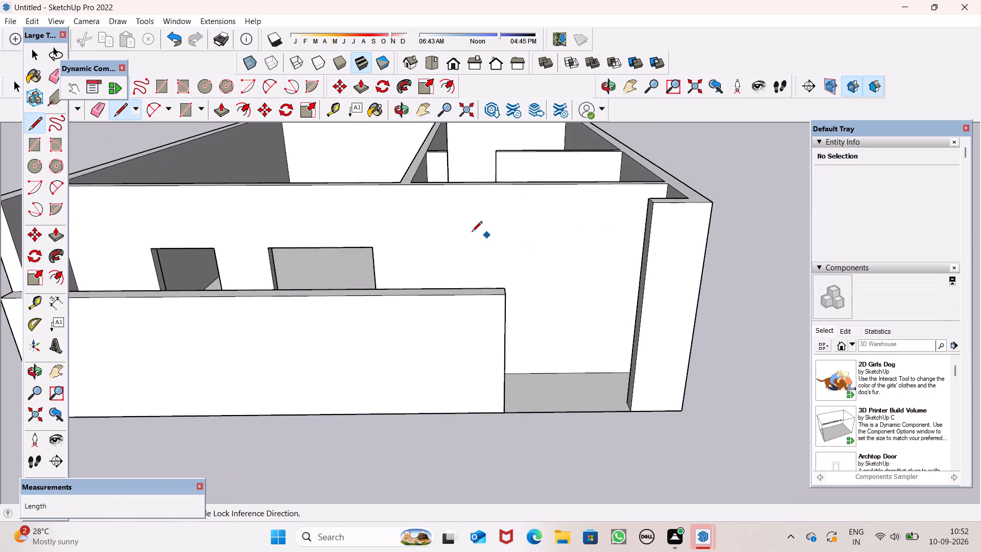
scroll(406, 203, "up", 7)
middle_click_drag(412, 187, 418, 226)
left_click(416, 236)
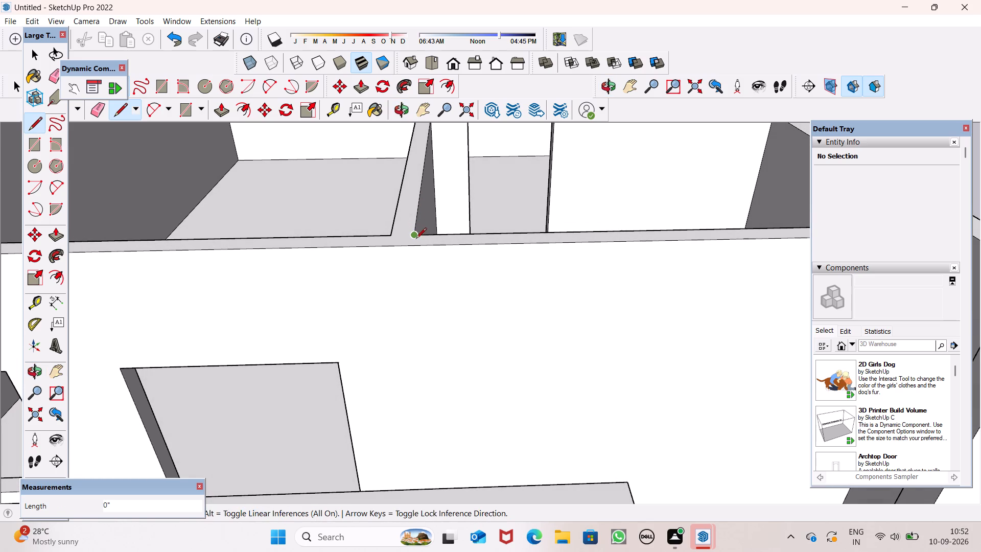
left_click(415, 248)
left_click(413, 247)
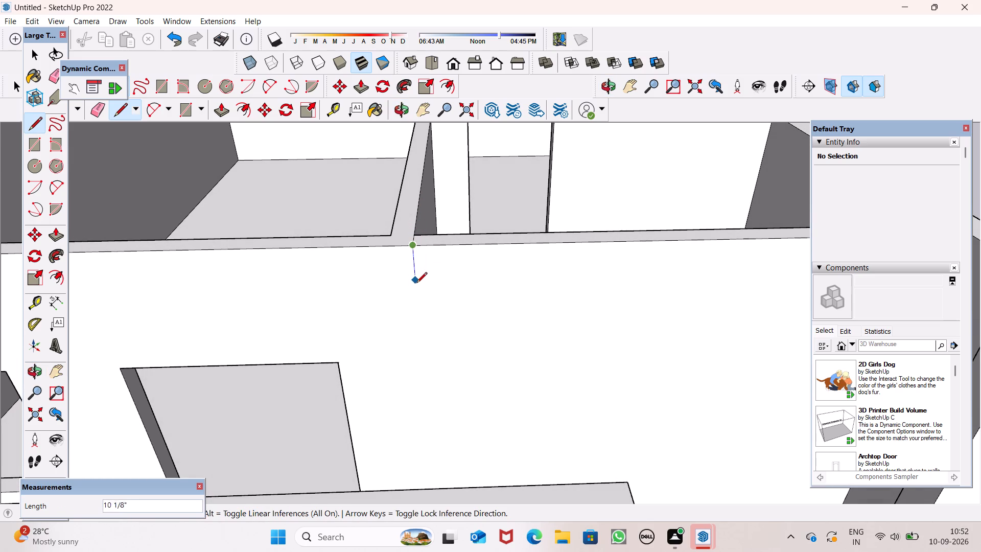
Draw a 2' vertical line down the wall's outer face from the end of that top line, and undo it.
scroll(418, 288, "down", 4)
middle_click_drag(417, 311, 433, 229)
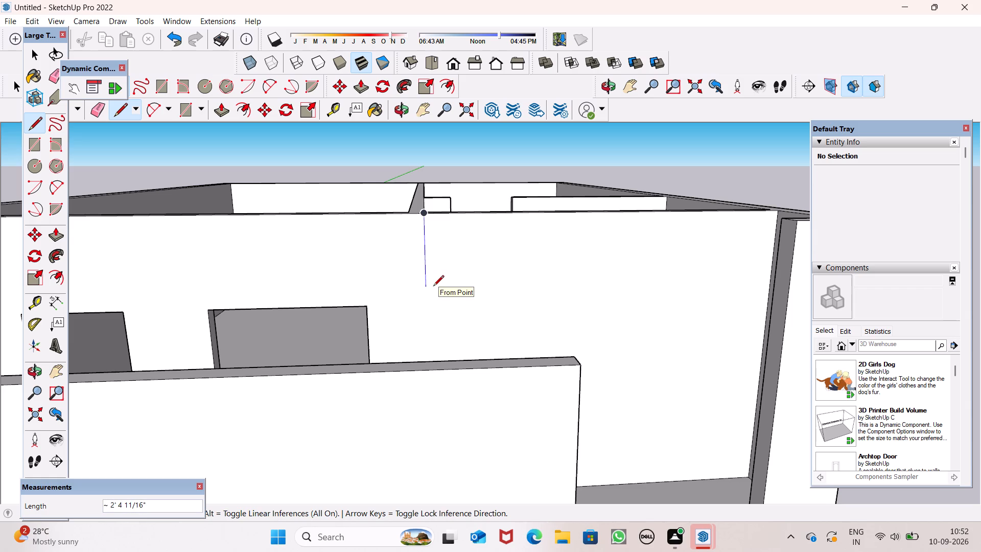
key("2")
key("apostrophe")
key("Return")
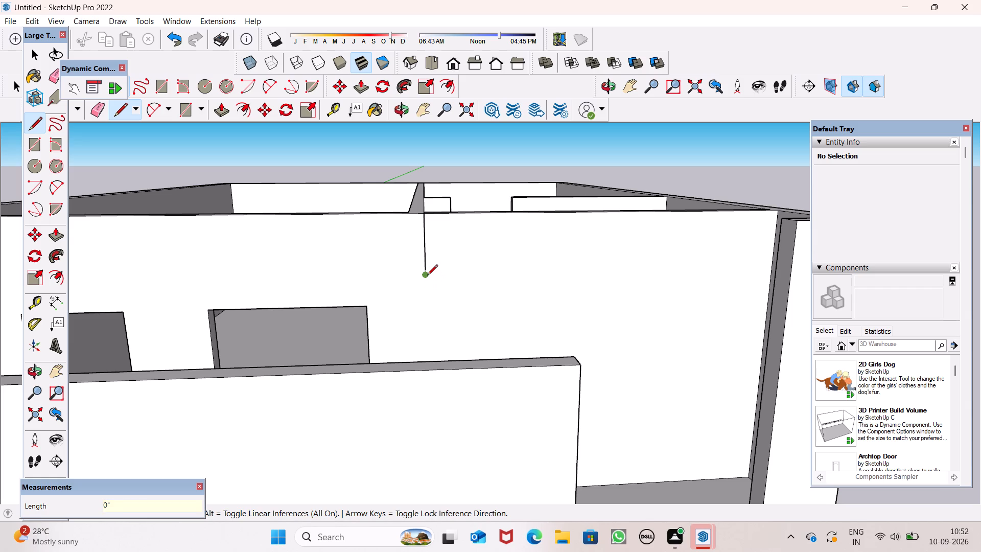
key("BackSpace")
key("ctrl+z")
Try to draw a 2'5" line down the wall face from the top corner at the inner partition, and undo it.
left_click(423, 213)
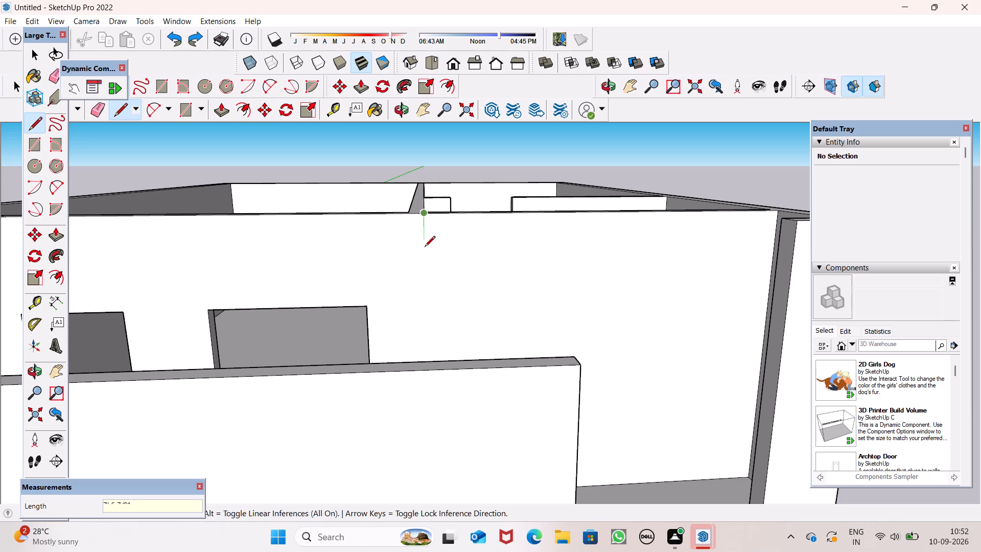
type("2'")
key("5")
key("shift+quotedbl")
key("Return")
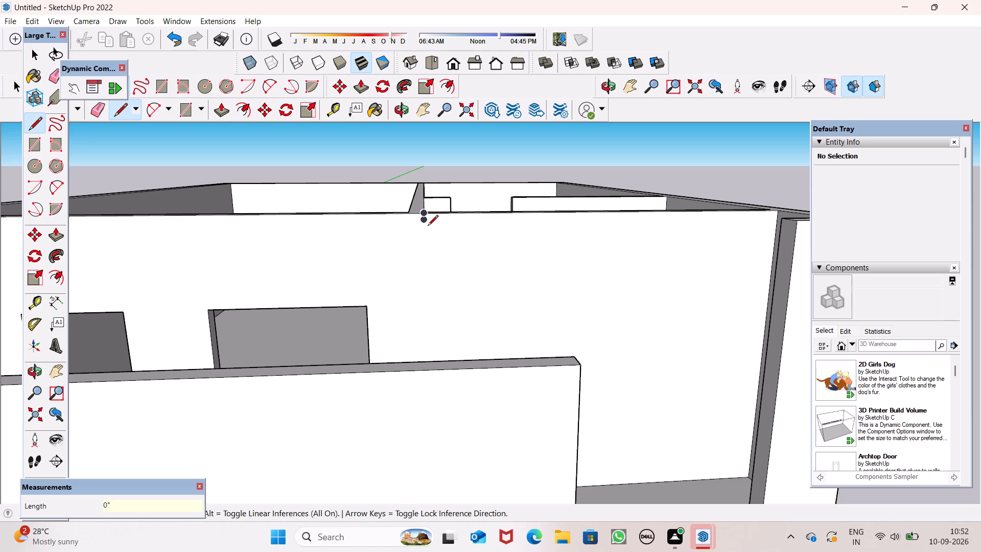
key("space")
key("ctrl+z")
Draw a 2'5" vertical line down the wall's outer face from its top edge at the inner partition.
middle_click_drag(430, 216, 452, 309)
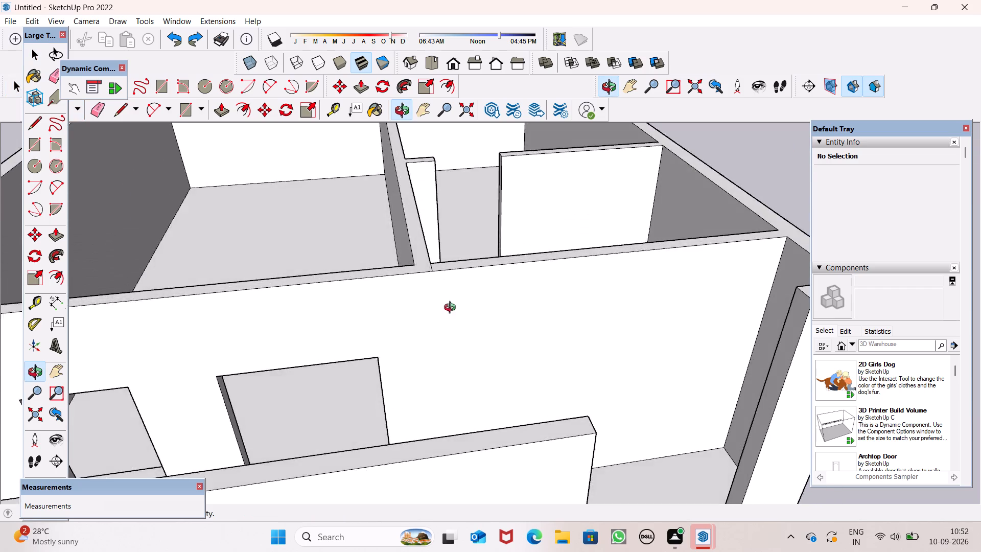
middle_click_drag(452, 309, 440, 323)
left_click(125, 117)
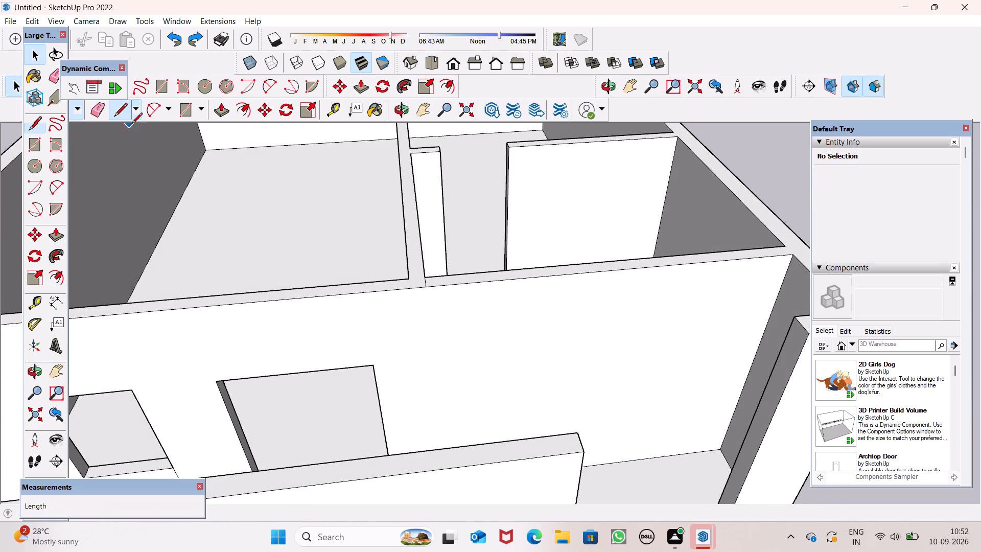
left_click(426, 288)
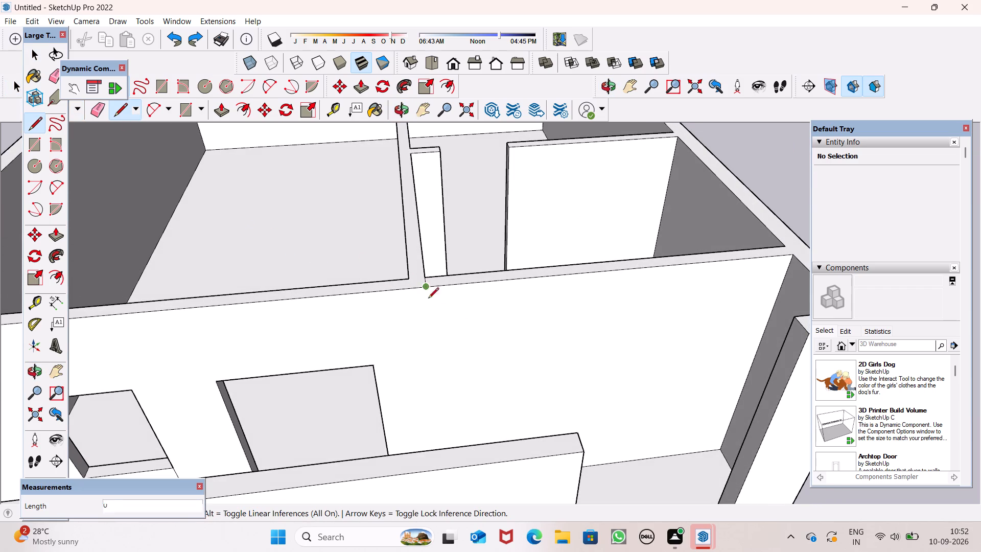
type("2'")
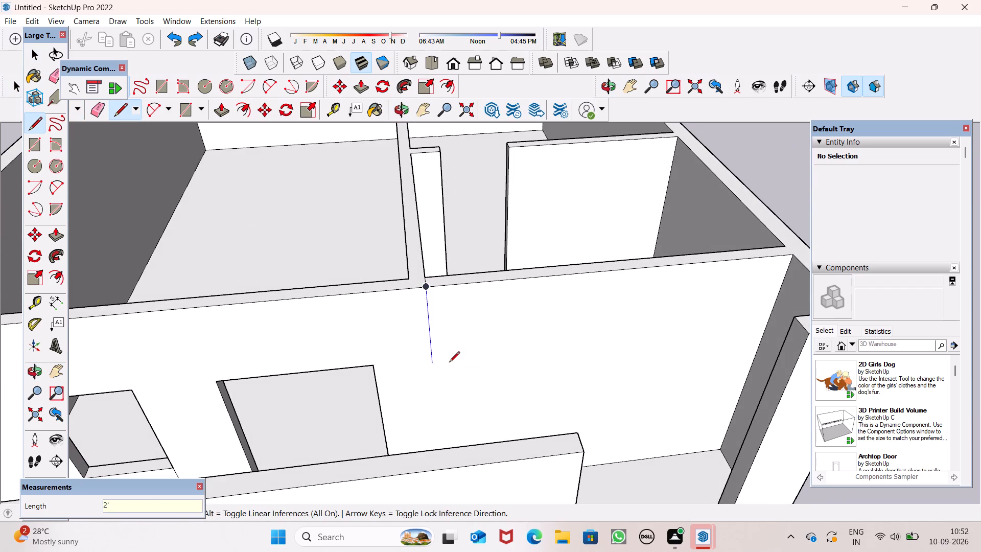
key("5")
key("shift+quotedbl")
key("Return")
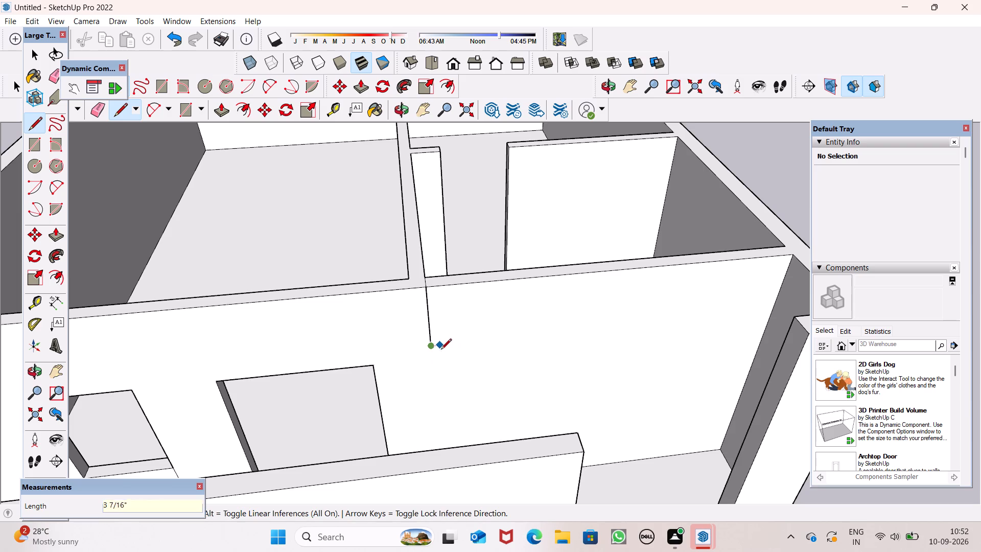
Draw a horizontal line about 6' 7" long across the wall face from the lower end of the 2'5" line.
middle_click_drag(443, 353, 436, 244)
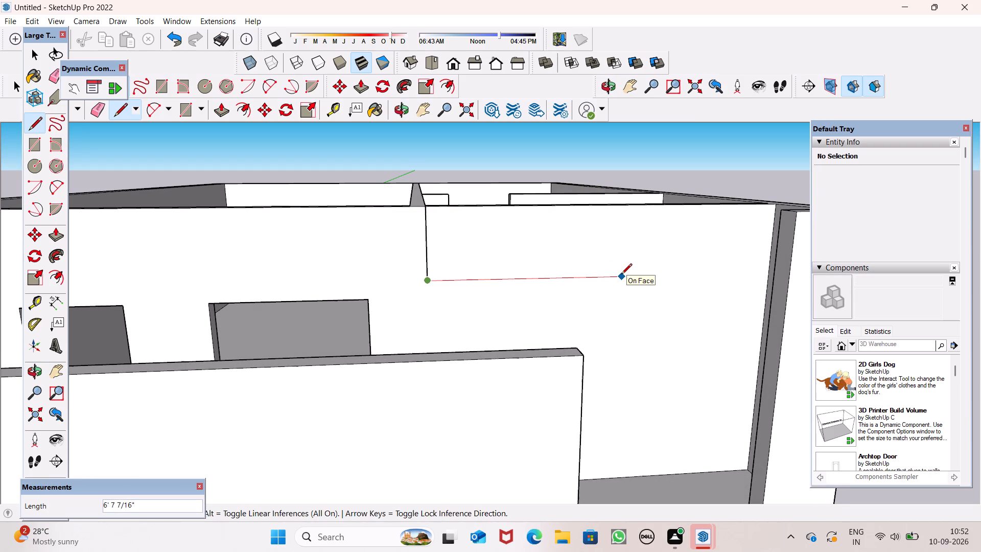
left_click(621, 275)
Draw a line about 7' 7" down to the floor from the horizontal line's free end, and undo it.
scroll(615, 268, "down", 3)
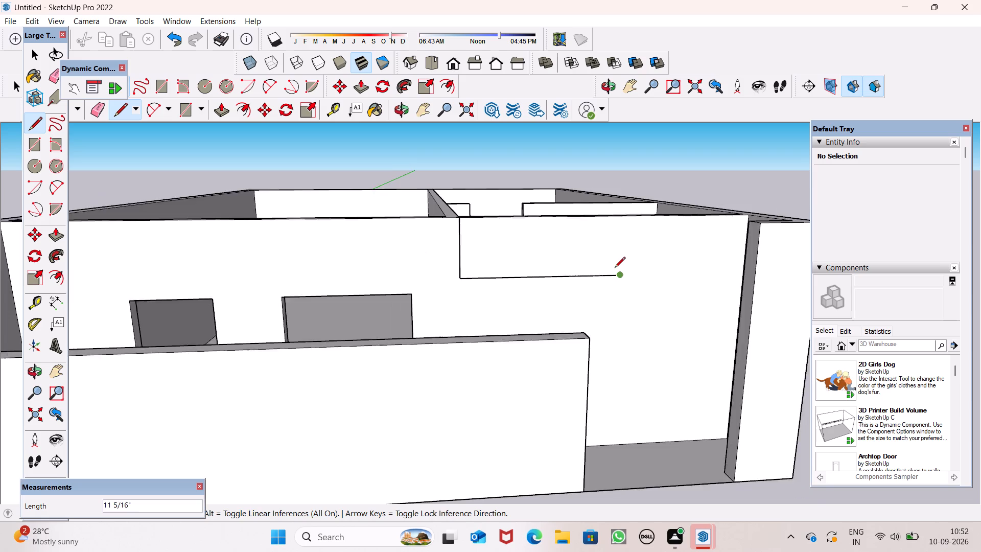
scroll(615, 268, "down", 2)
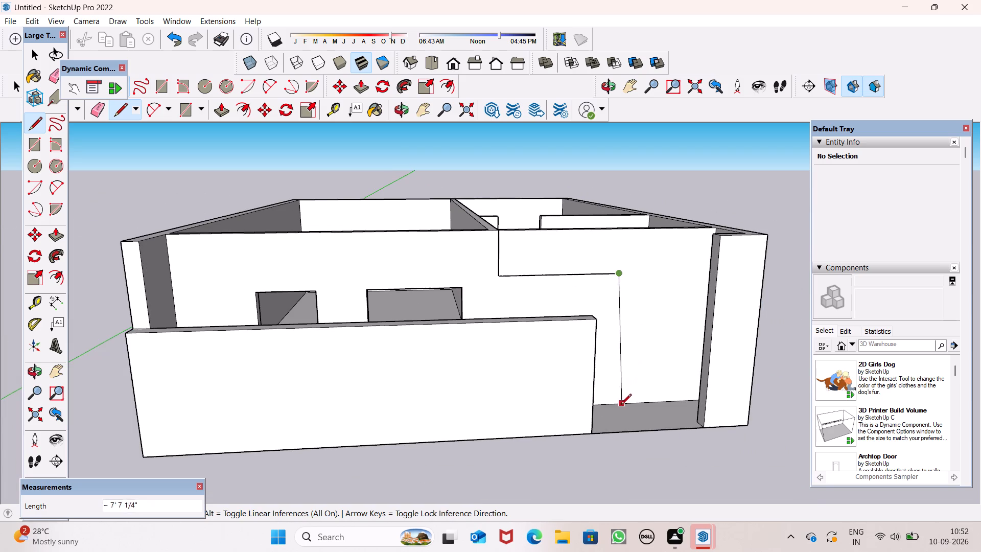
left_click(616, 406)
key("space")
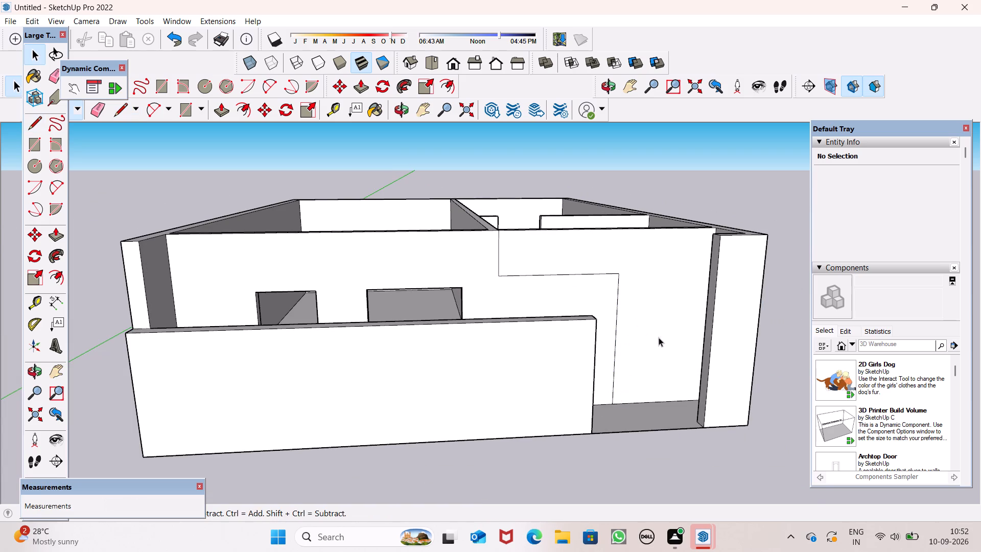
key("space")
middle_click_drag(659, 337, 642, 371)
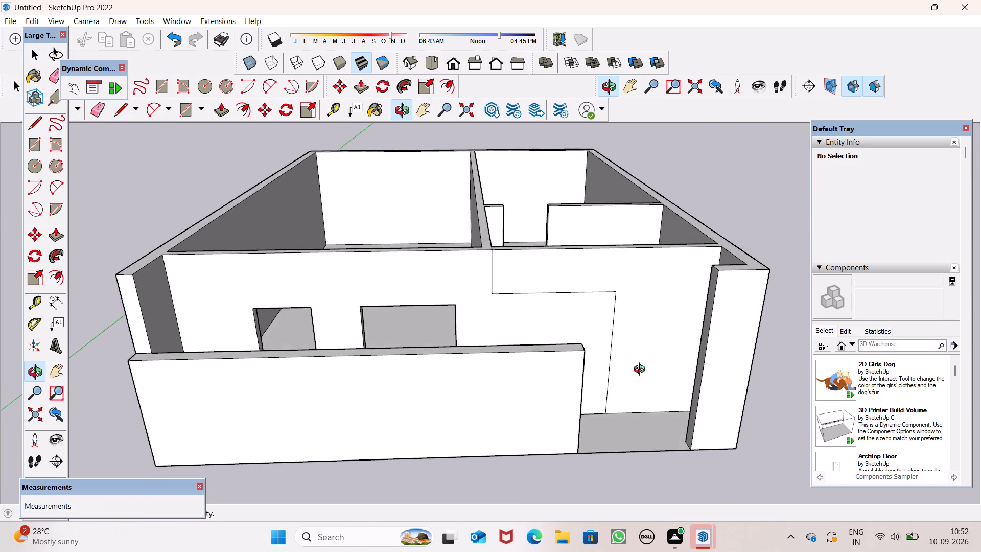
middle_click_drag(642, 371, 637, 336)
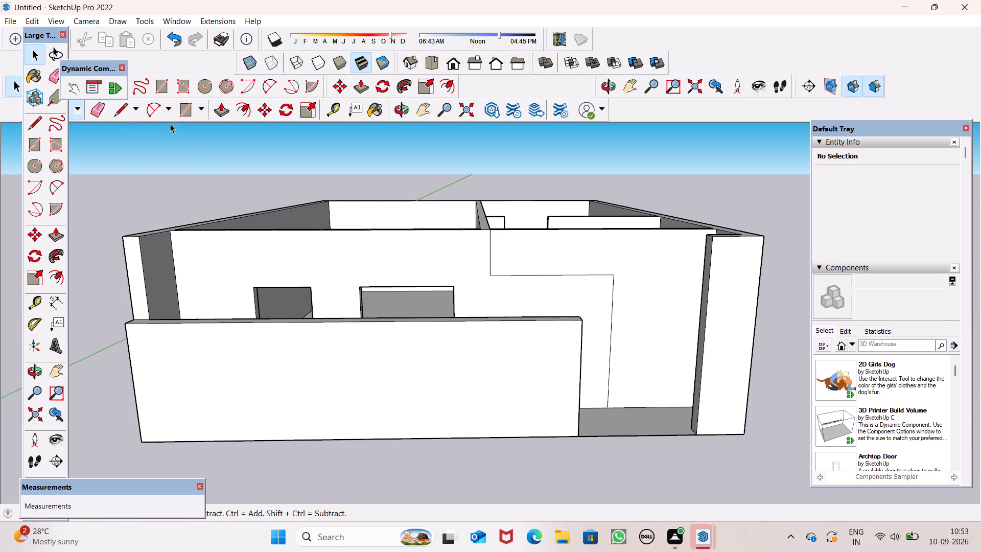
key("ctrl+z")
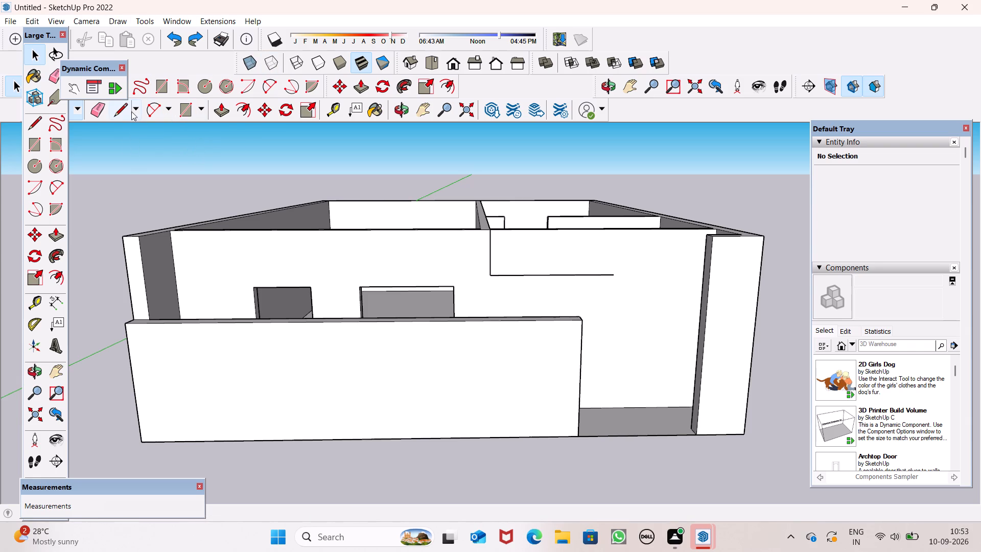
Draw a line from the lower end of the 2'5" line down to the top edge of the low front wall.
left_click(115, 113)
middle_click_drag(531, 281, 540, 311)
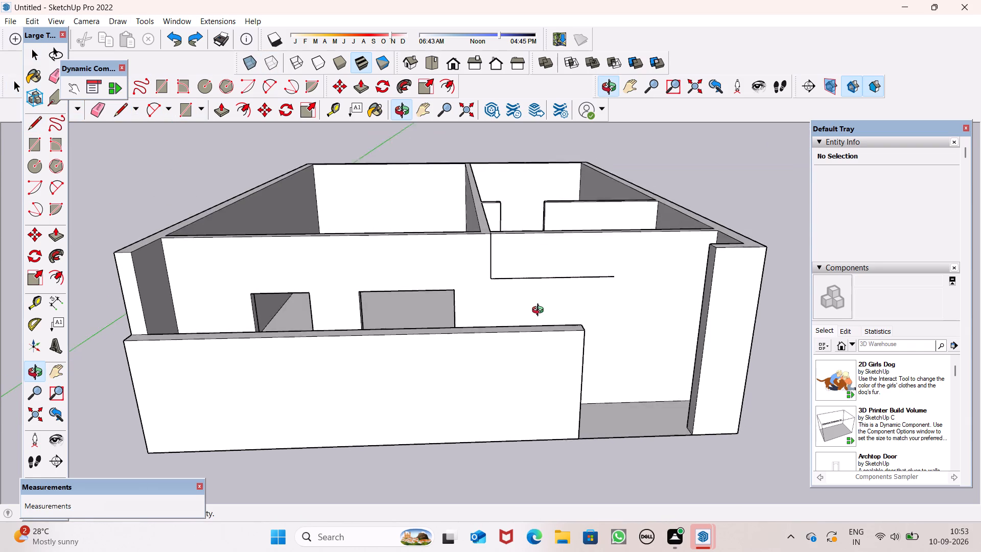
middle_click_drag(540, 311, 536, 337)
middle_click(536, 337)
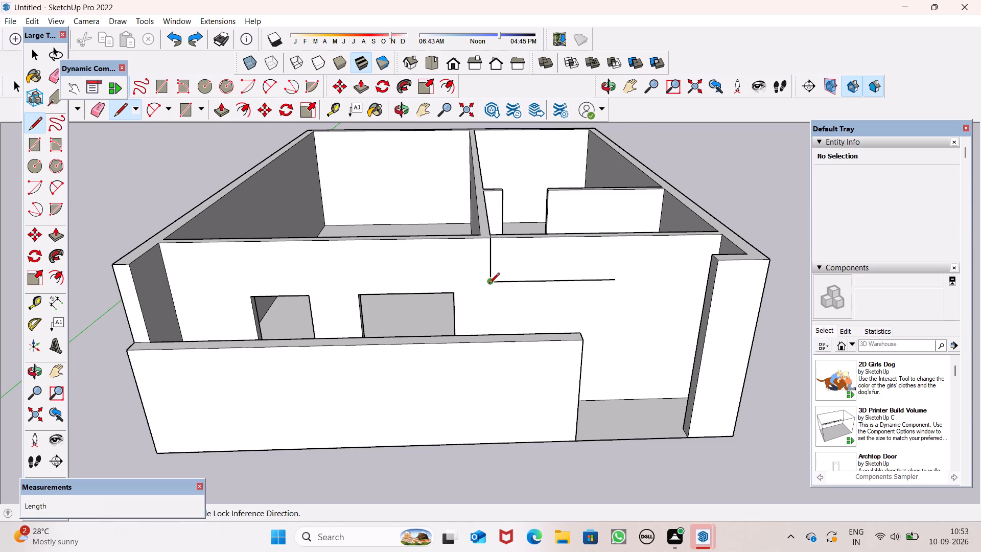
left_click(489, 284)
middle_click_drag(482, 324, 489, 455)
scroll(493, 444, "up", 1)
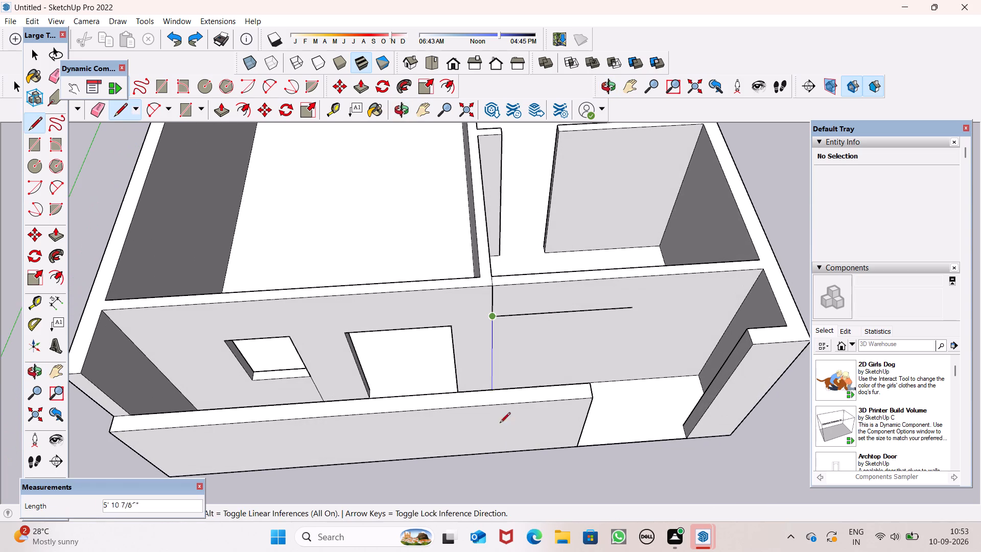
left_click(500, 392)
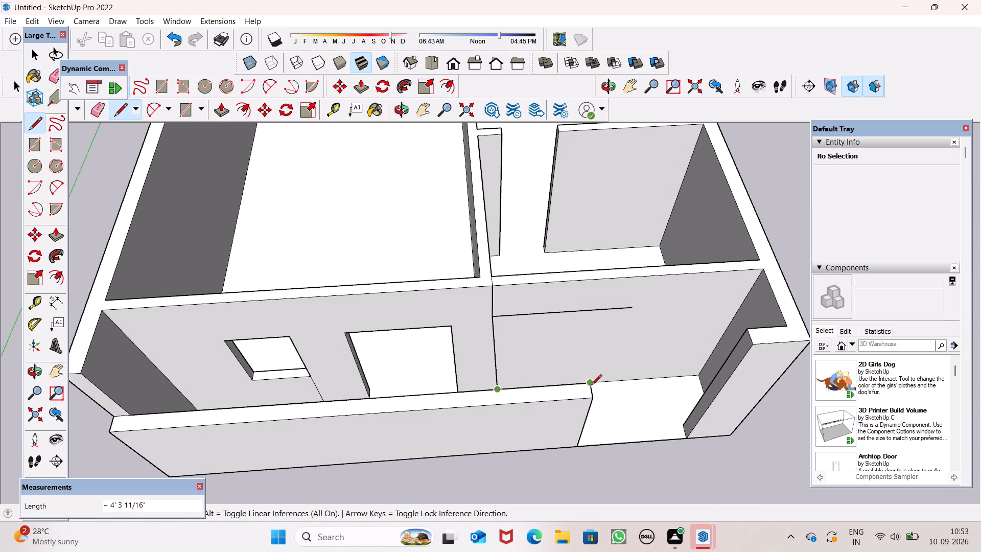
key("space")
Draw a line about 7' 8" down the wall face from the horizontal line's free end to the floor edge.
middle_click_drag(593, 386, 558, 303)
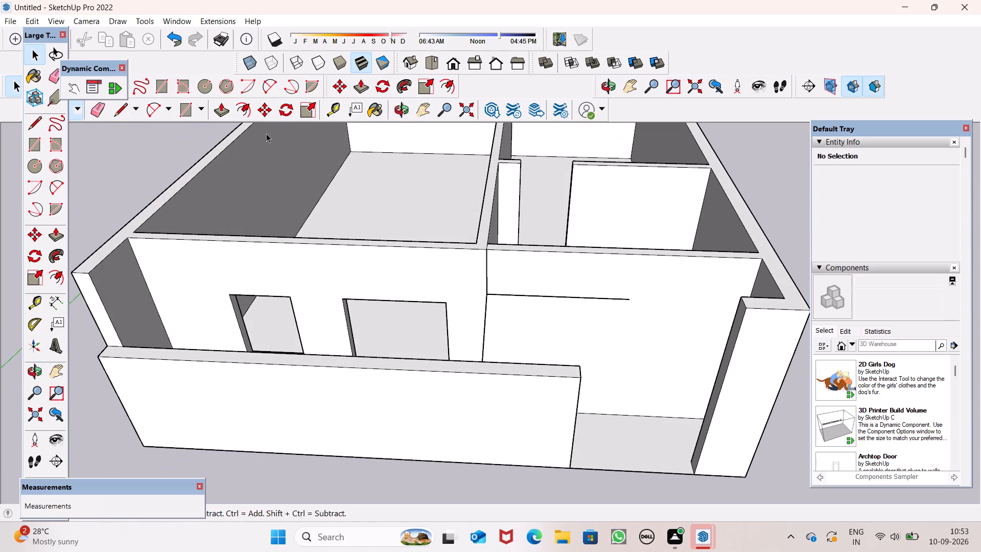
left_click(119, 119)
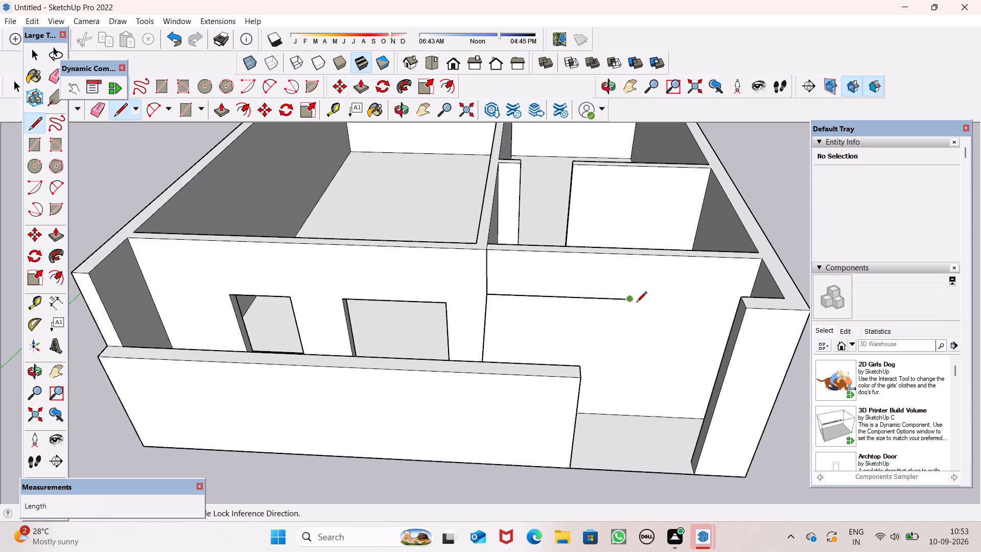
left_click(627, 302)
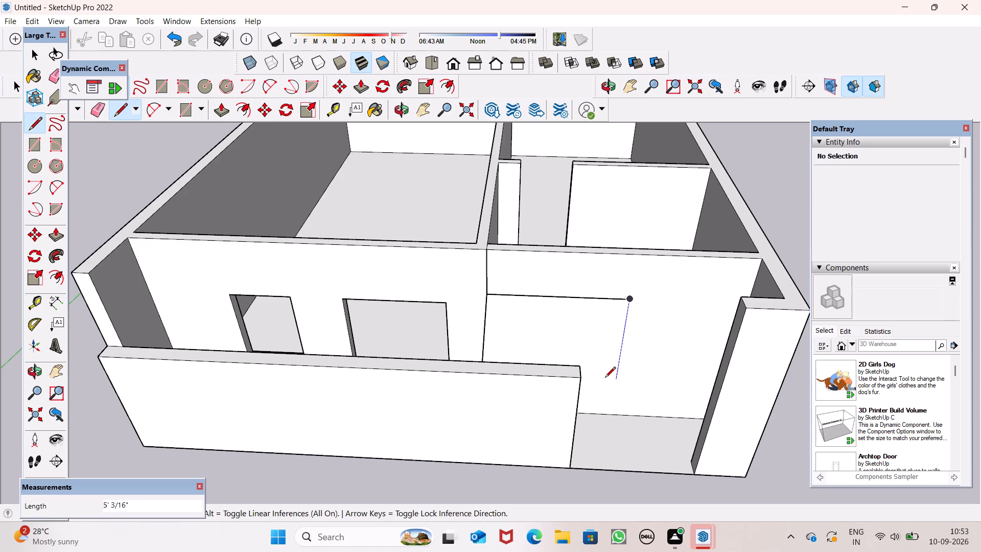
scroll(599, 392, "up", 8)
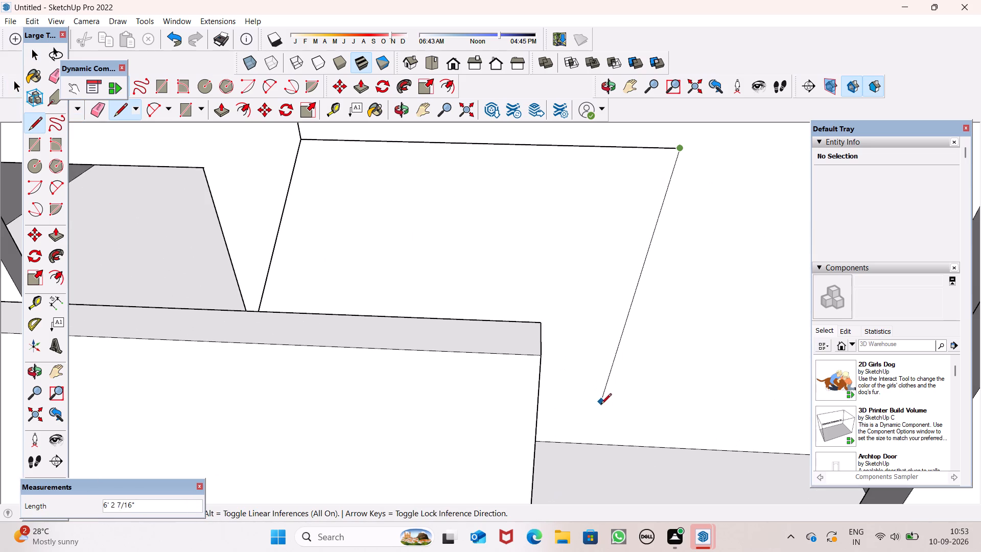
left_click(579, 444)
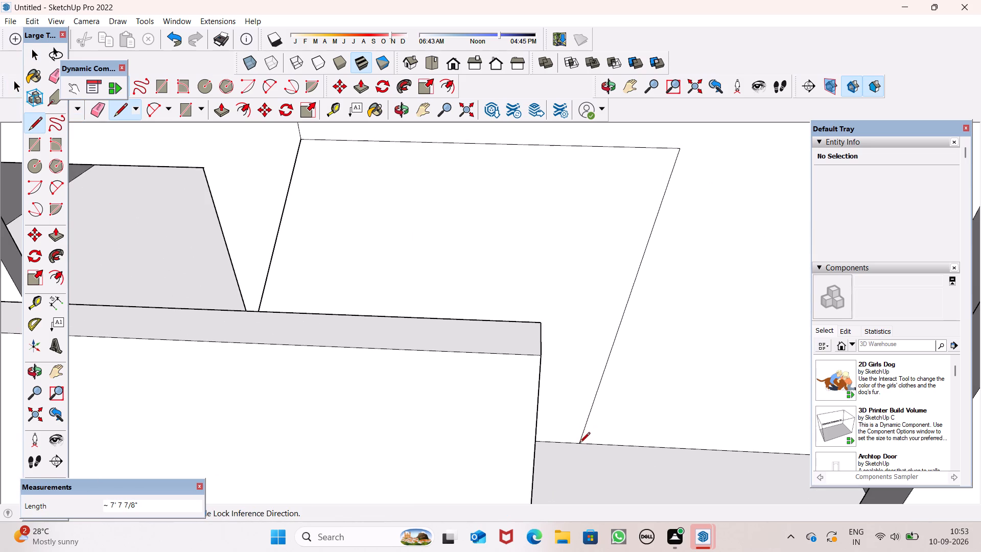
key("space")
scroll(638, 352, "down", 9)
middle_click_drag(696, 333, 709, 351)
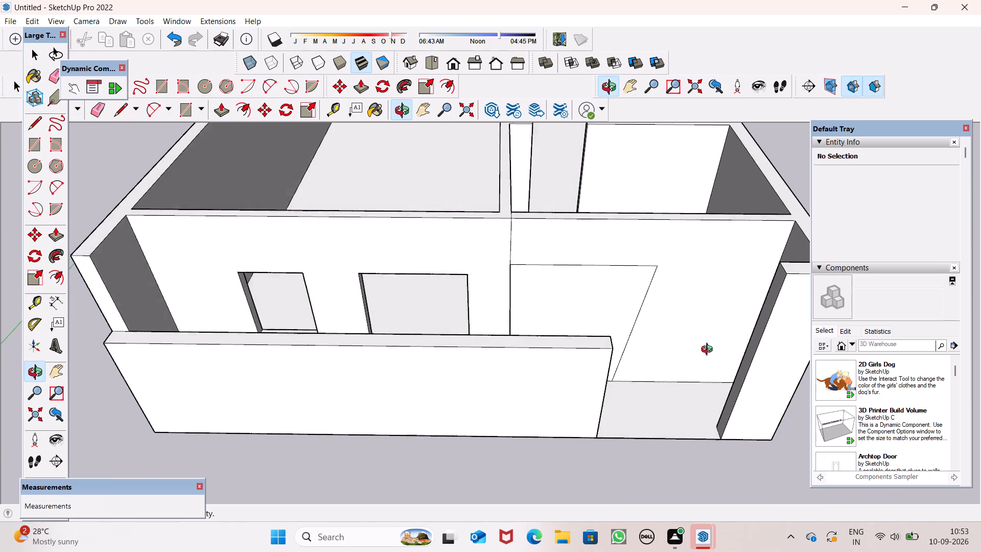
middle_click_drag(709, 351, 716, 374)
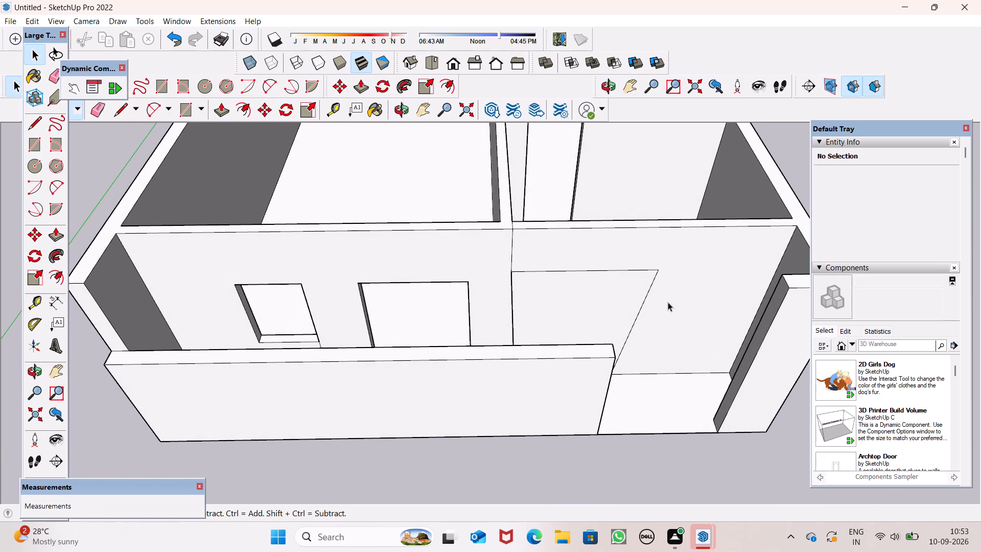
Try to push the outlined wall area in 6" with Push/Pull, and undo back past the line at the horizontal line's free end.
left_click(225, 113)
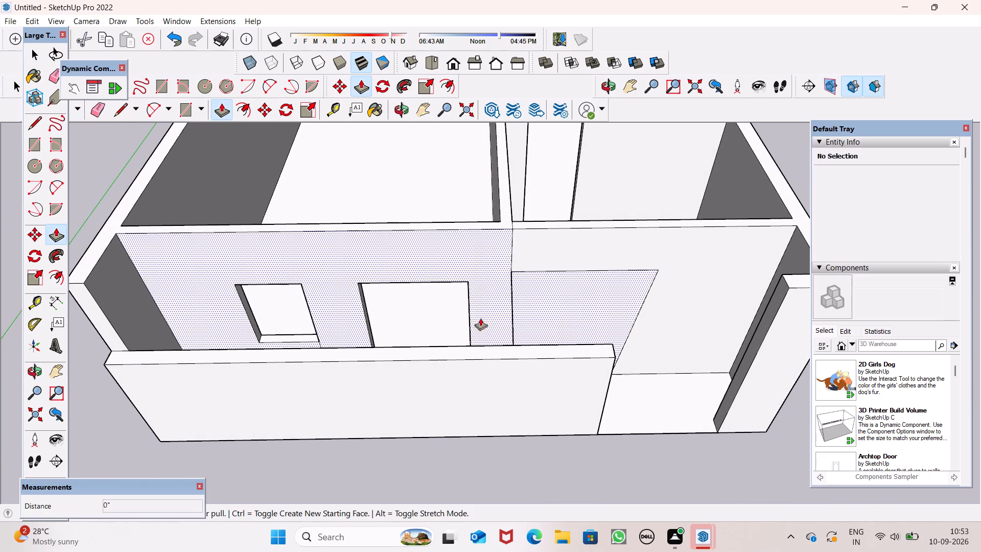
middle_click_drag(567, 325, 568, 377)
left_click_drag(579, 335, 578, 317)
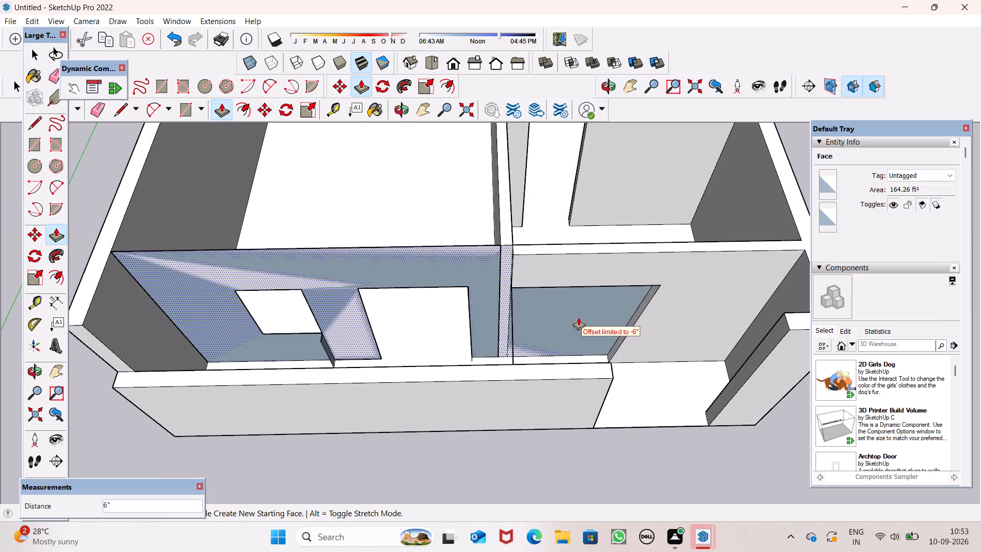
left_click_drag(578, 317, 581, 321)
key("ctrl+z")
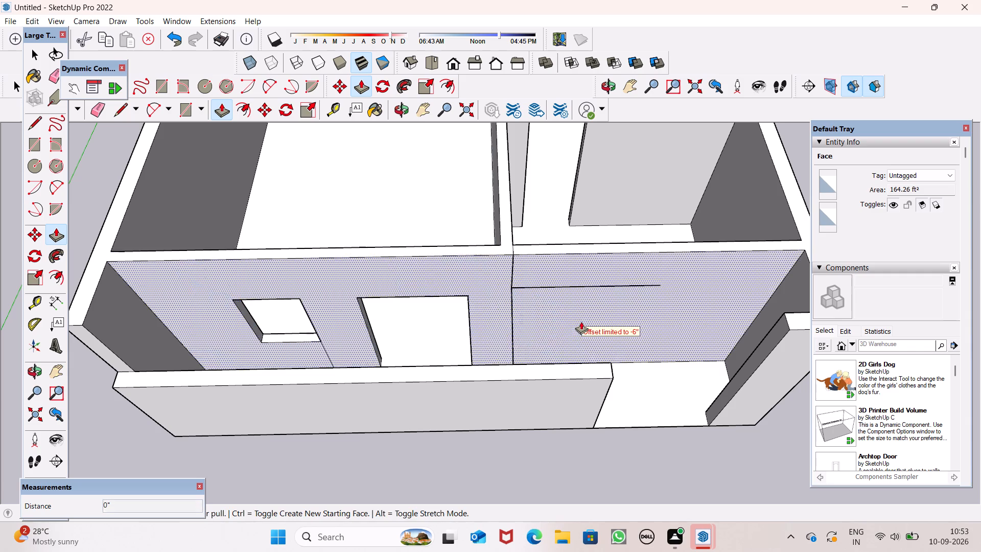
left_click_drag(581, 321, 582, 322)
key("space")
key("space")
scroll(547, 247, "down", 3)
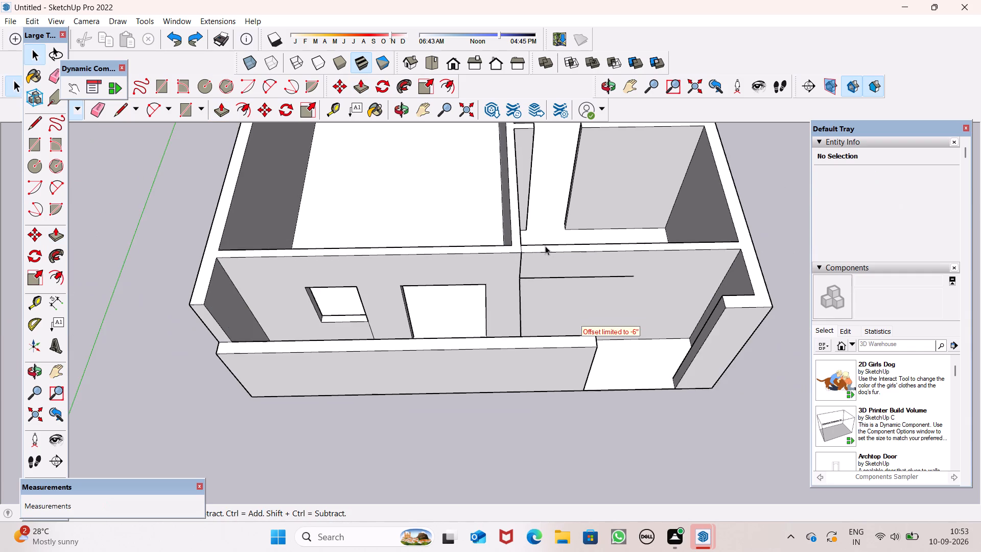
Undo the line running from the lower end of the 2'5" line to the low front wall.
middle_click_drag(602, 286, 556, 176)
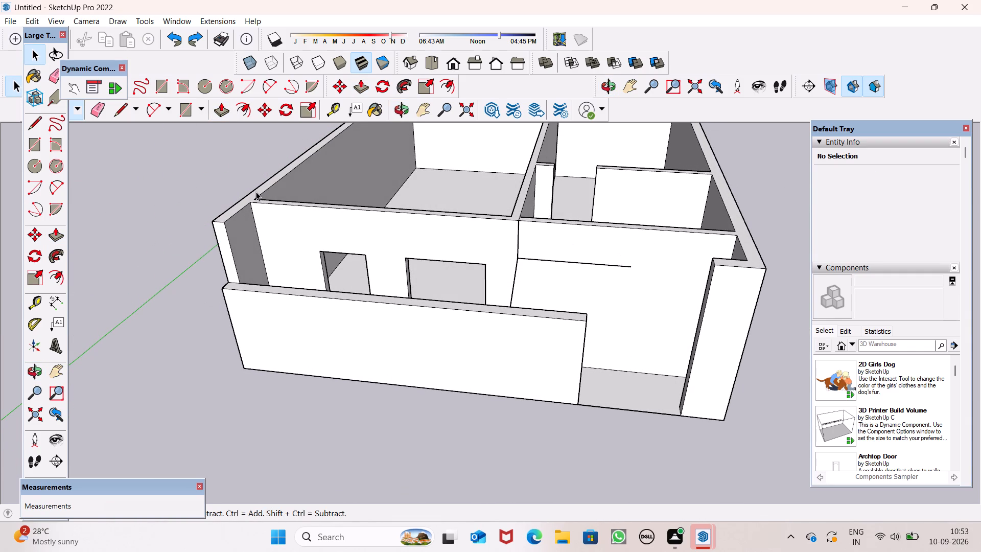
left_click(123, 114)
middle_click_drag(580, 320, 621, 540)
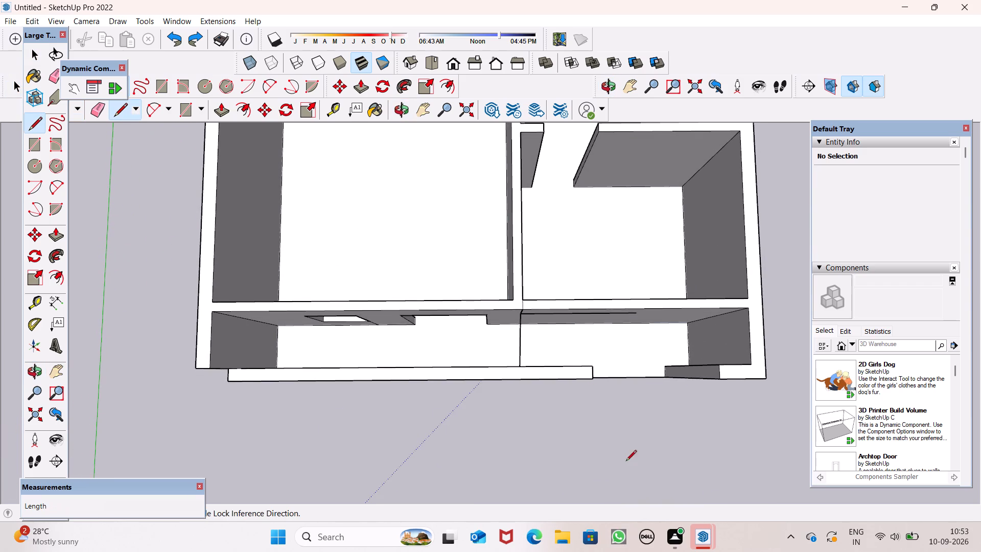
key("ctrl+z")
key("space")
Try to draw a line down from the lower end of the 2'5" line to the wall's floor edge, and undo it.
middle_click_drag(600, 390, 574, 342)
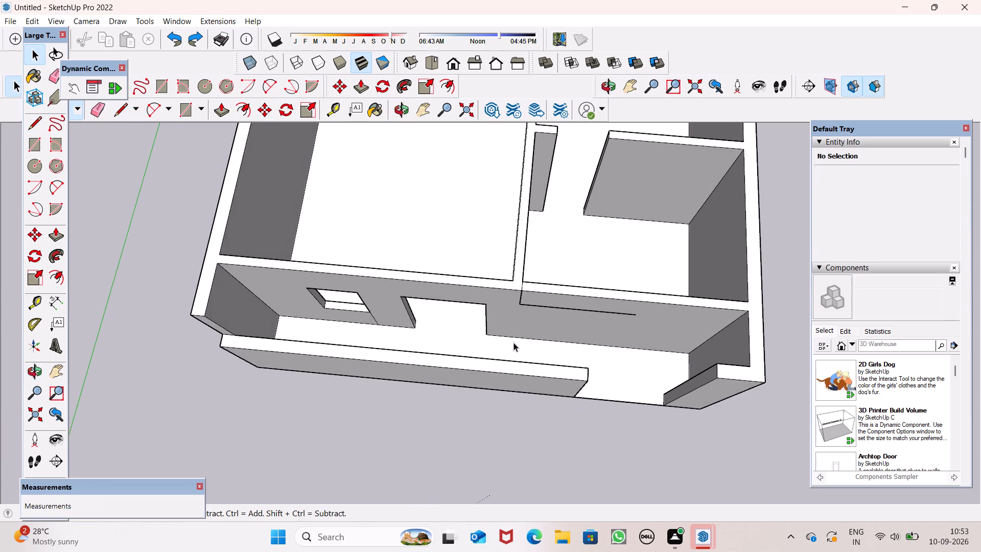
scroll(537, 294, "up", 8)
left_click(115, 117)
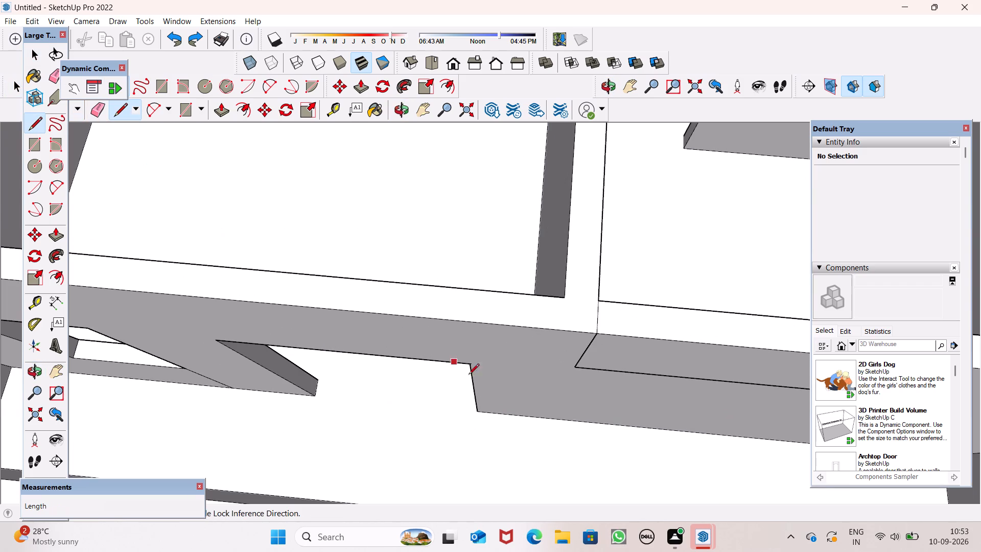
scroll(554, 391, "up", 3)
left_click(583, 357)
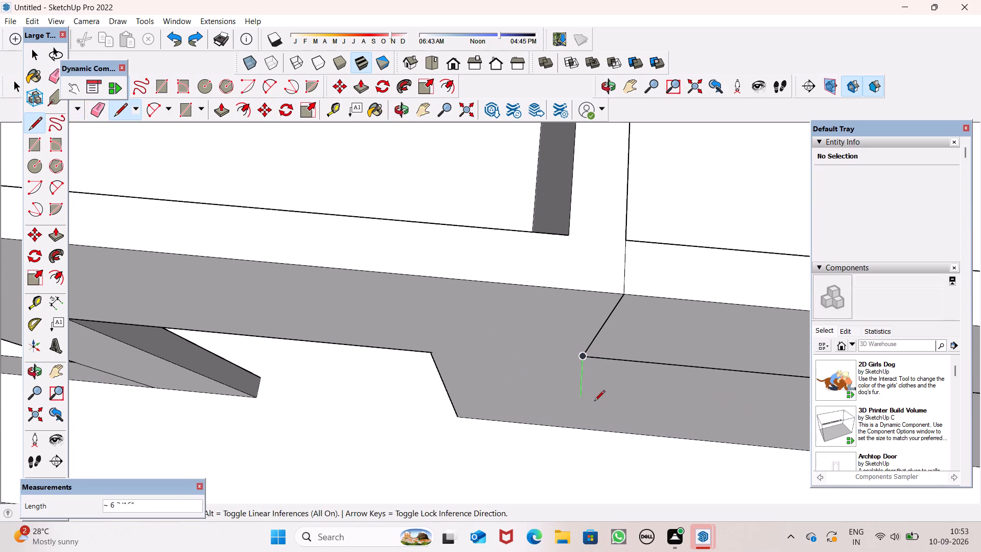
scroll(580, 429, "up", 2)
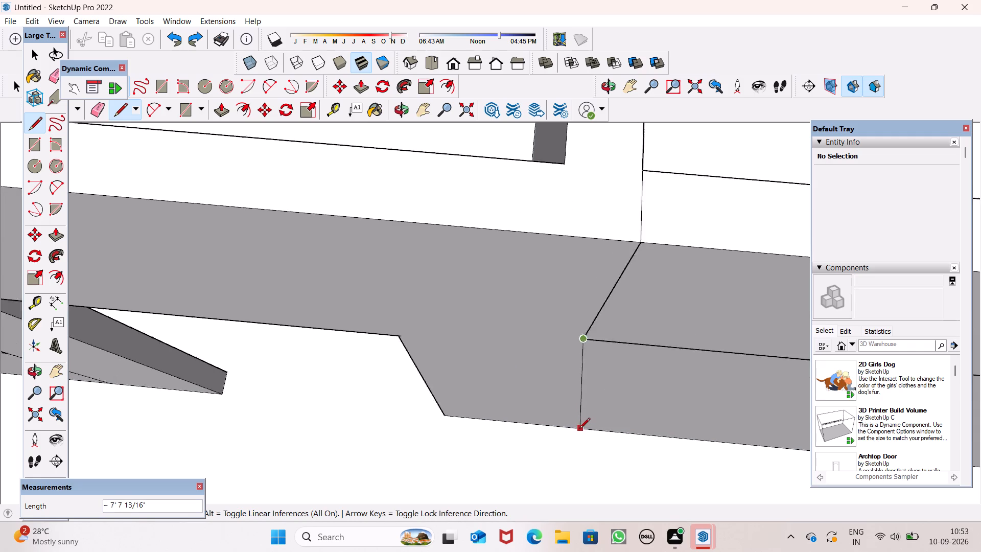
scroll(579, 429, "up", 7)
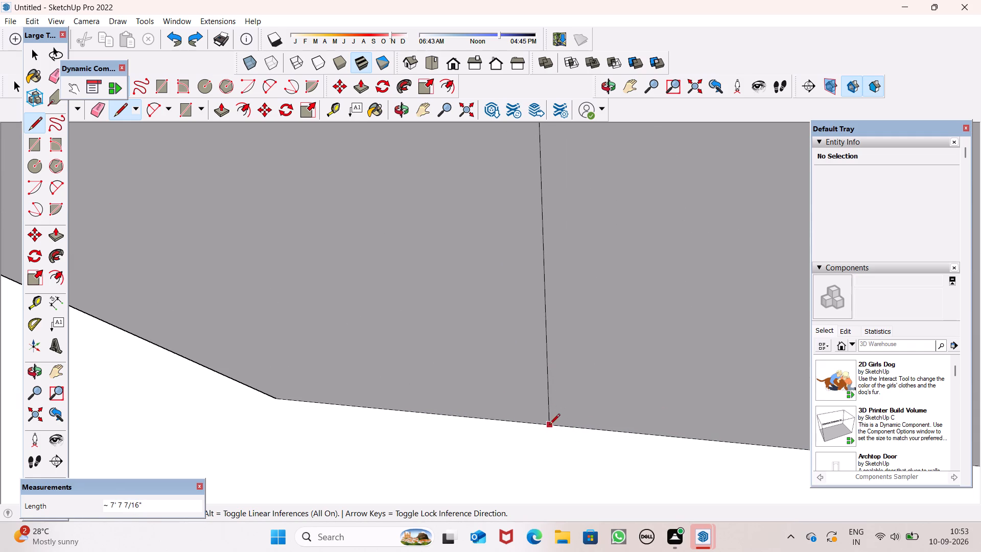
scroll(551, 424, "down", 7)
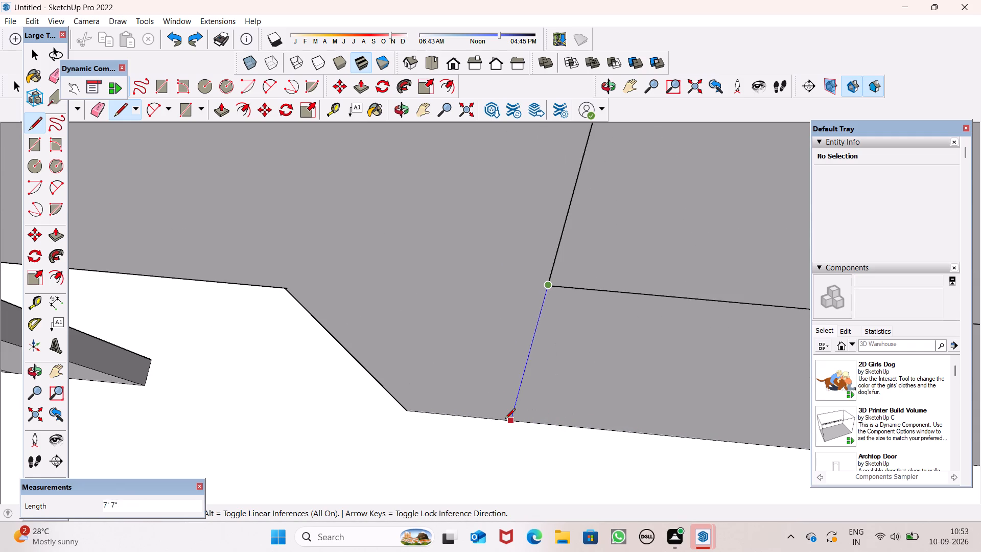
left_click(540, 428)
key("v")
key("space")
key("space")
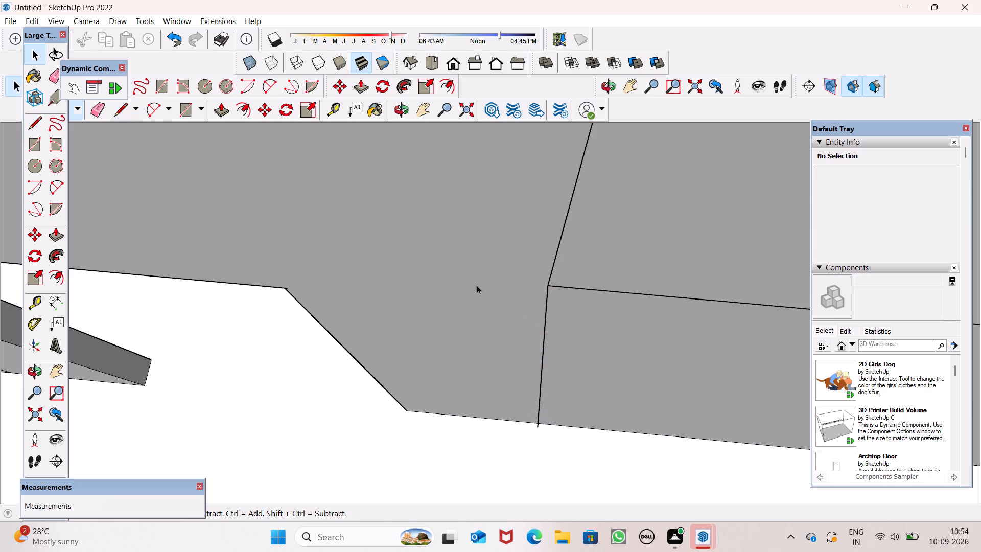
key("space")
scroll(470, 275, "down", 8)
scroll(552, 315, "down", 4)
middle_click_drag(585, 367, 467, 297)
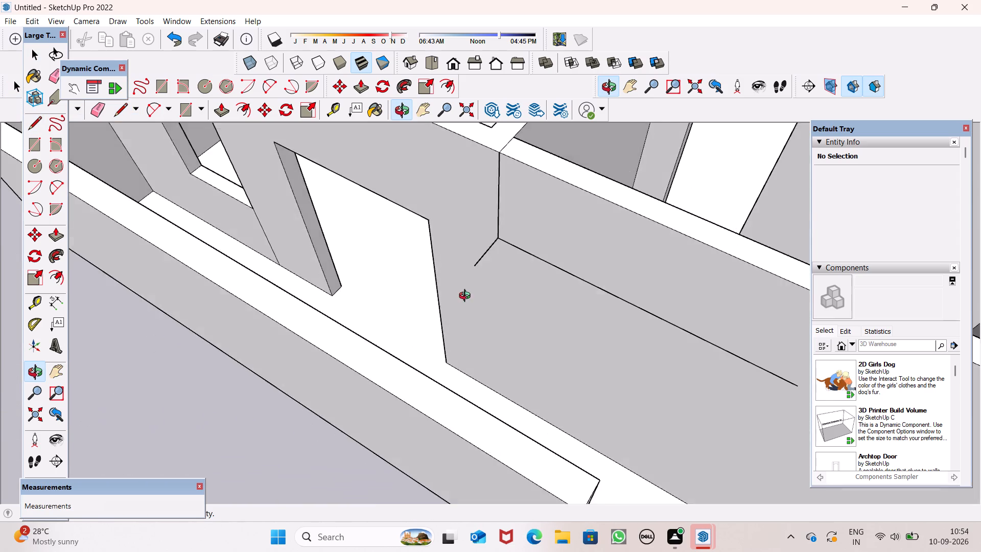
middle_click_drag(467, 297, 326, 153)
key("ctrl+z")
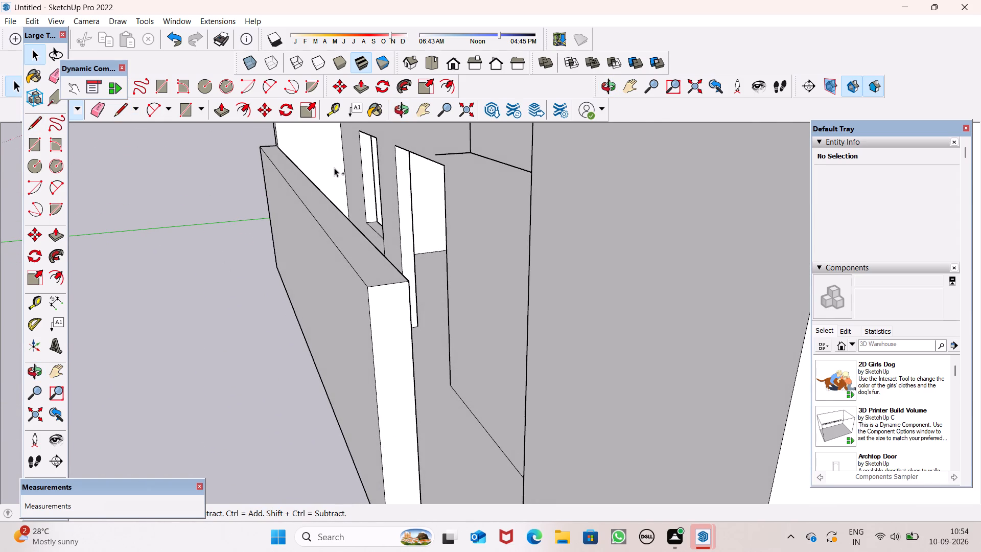
Draw a vertical line about 7' 7" long from the lower end of the 2'5" line down to the wall's floor edge.
left_click(119, 110)
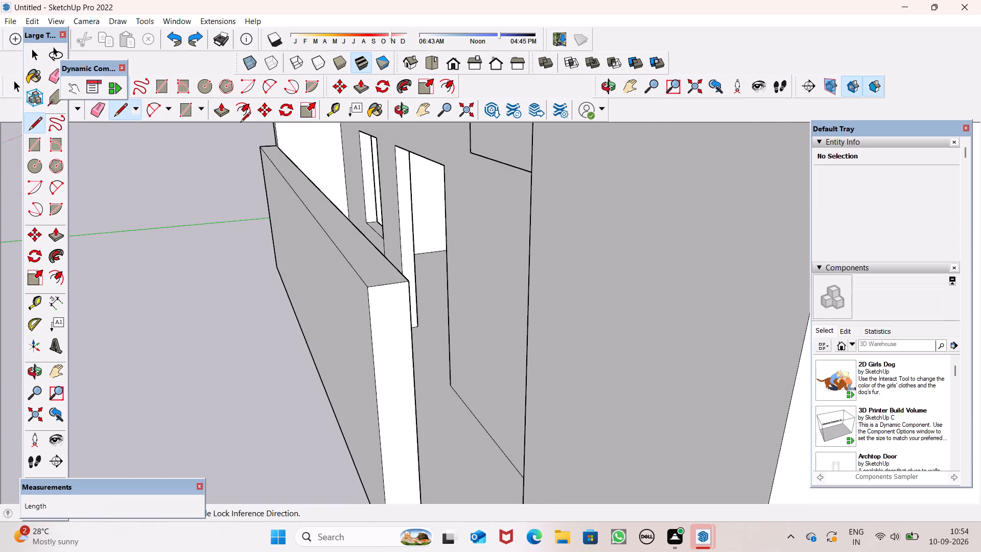
left_click(470, 155)
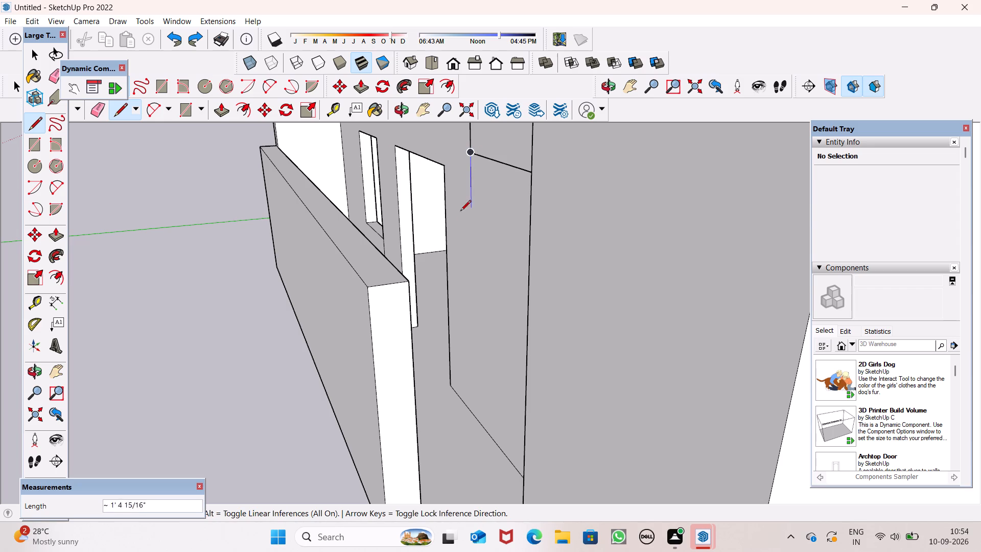
left_click(469, 419)
key("space")
key("space")
Draw a slanted line about 8' long from the horizontal line's free end down to the wall's floor edge.
scroll(469, 337, "down", 2)
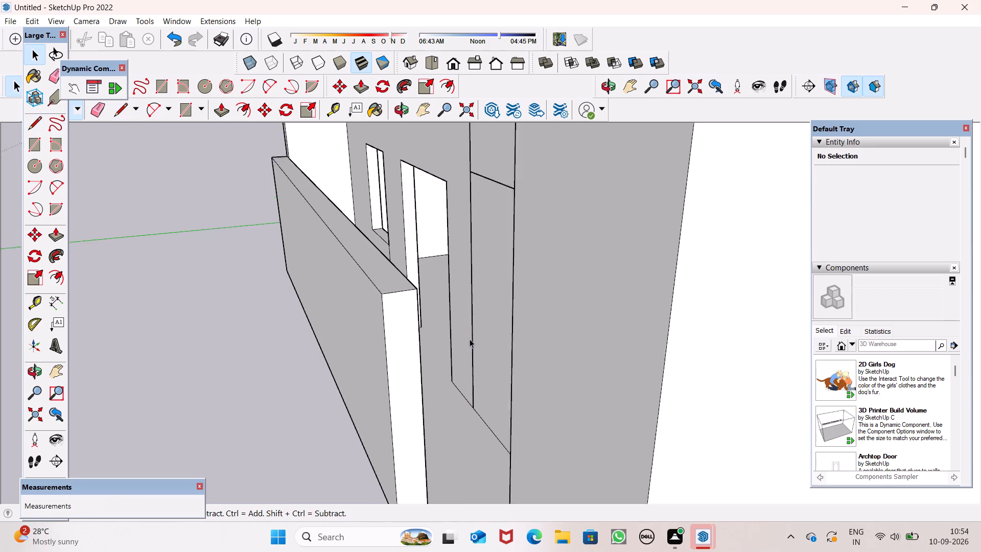
scroll(470, 339, "down", 4)
middle_click_drag(500, 365, 666, 385)
scroll(639, 343, "up", 3)
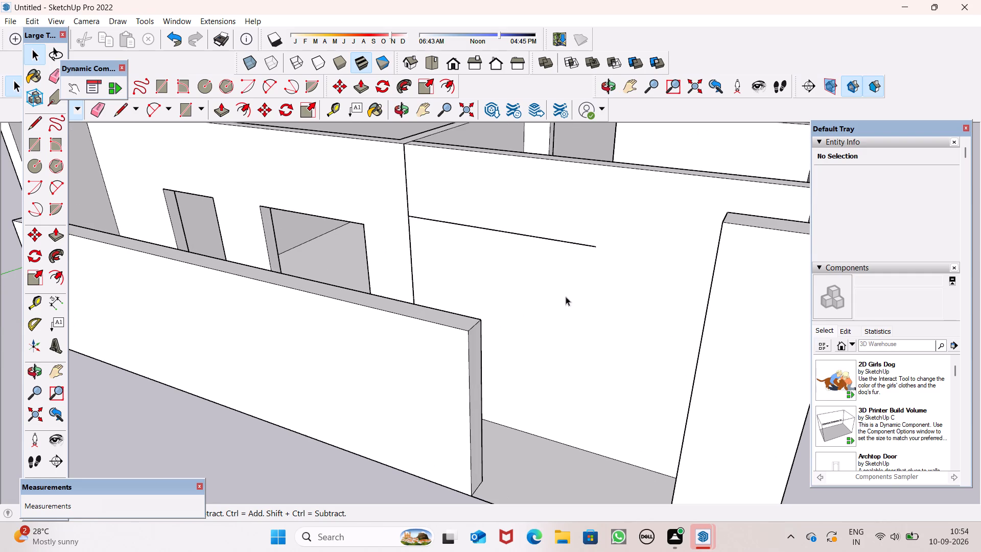
left_click(123, 119)
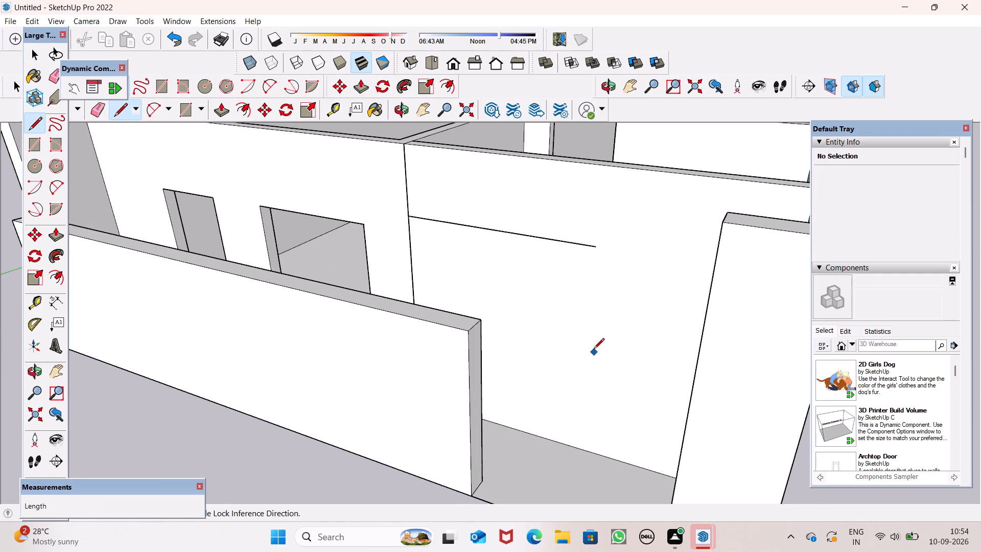
scroll(594, 349, "up", 1)
left_click(597, 236)
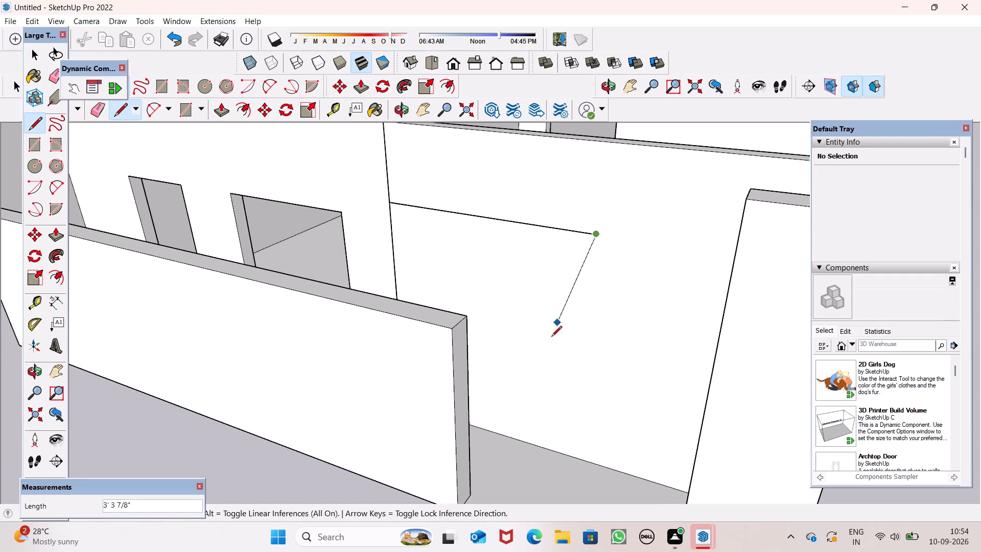
left_click(506, 433)
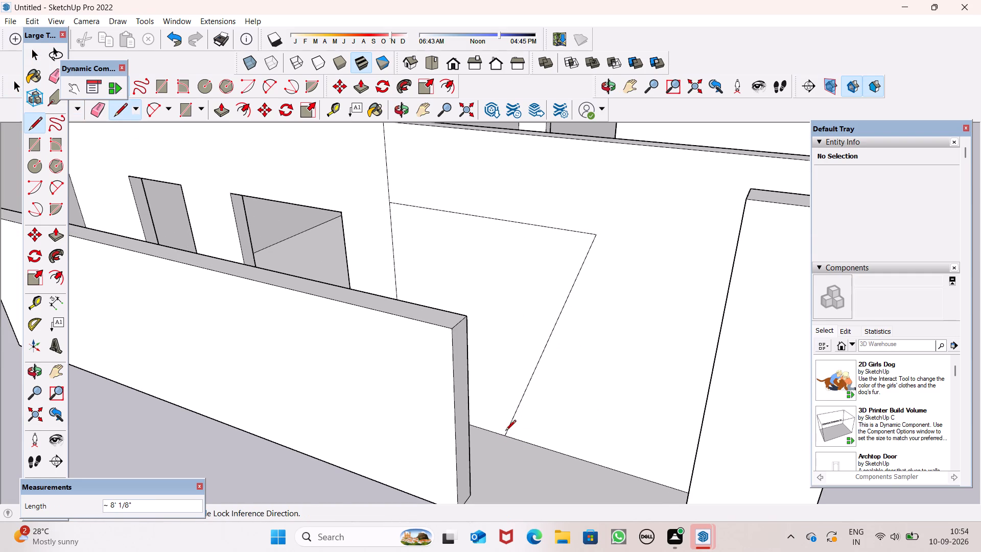
key("space")
key("space")
Push the outlined wall face beside the partition in 6" with Push/Pull to cut the opening through.
middle_click_drag(591, 400, 721, 494)
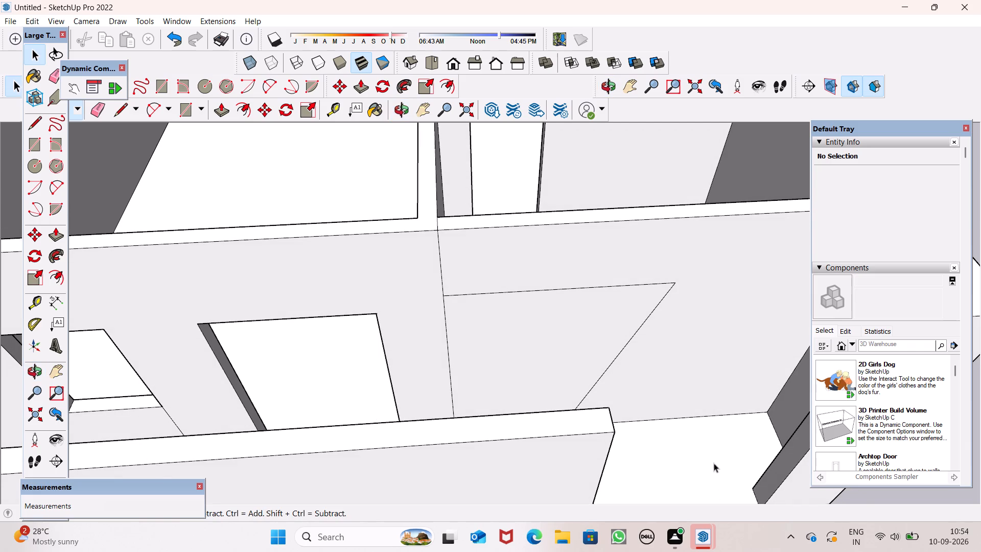
left_click(226, 119)
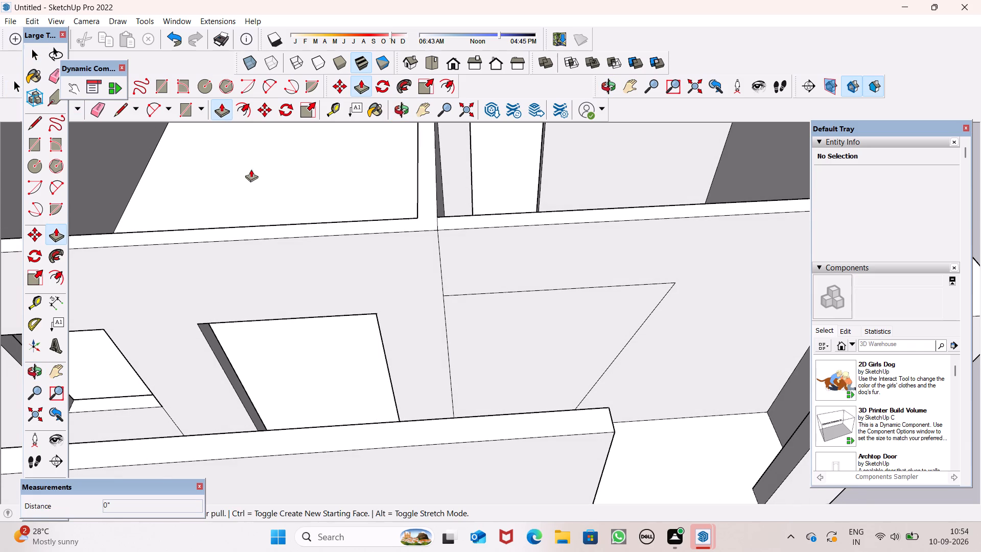
left_click_drag(504, 352, 504, 334)
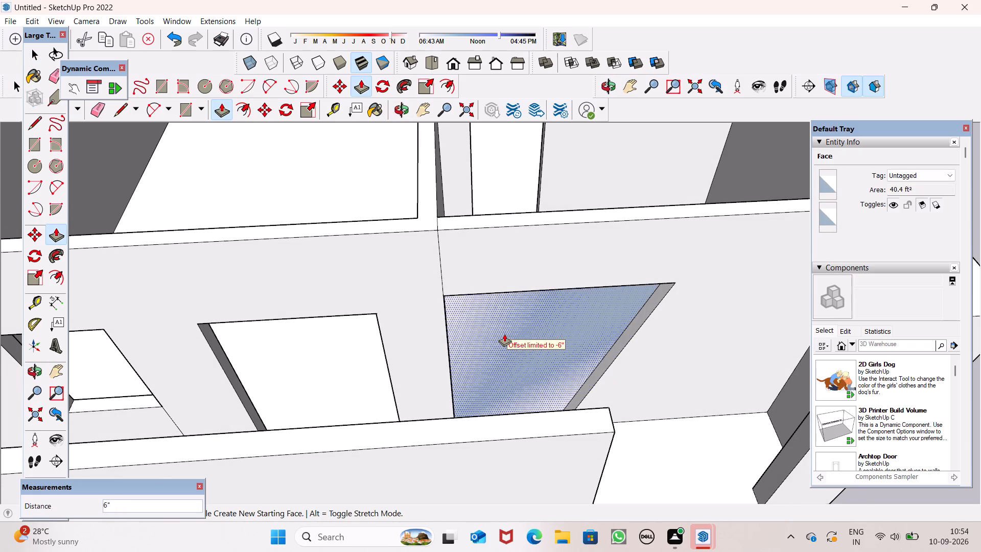
left_click_drag(504, 334, 504, 333)
type("6\"")
key("Return")
middle_click_drag(646, 432, 617, 287)
key("space")
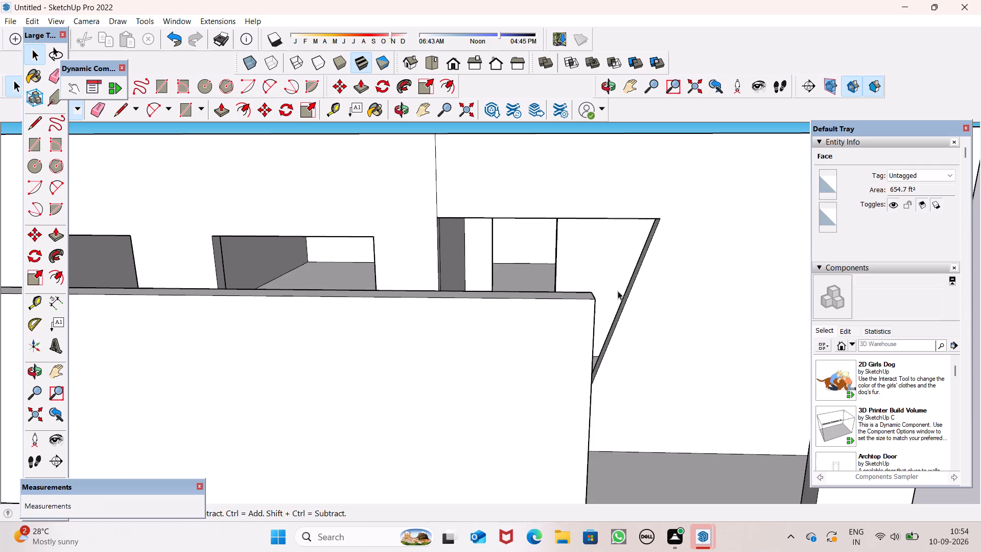
Erase the vertical line above the new opening, the short line across the wall top at the partition, and the opening's floor line.
scroll(641, 258, "down", 5)
middle_click_drag(673, 285, 518, 367)
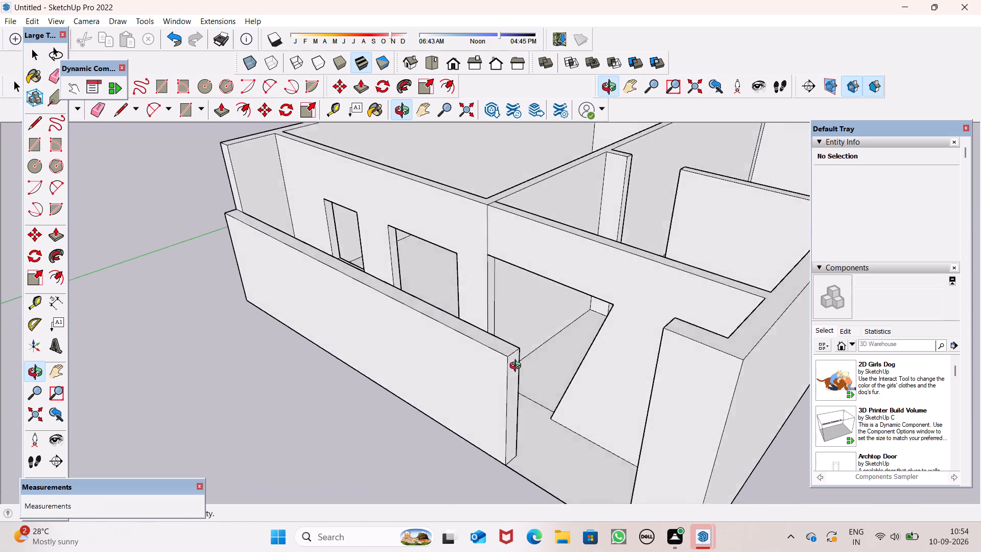
middle_click_drag(518, 367, 547, 230)
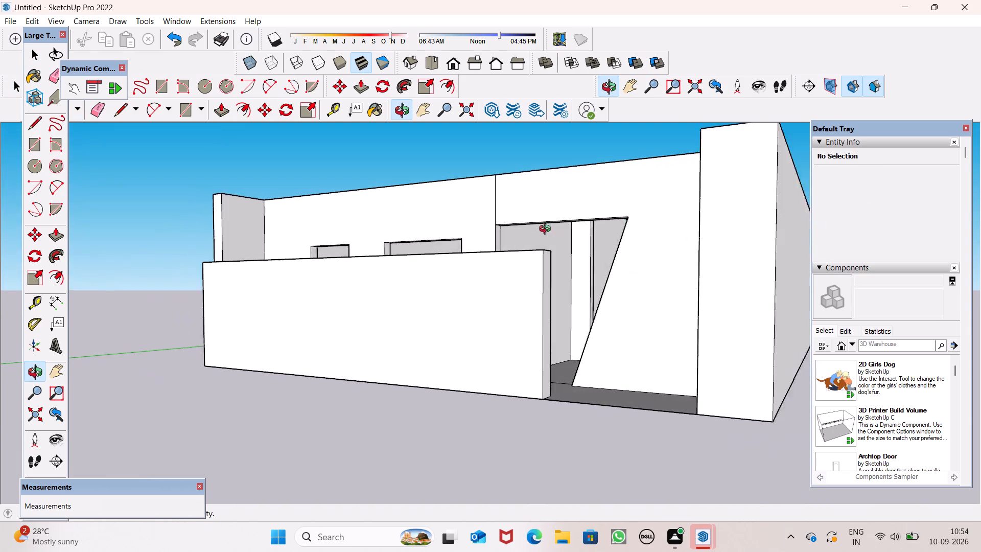
middle_click_drag(547, 230, 566, 303)
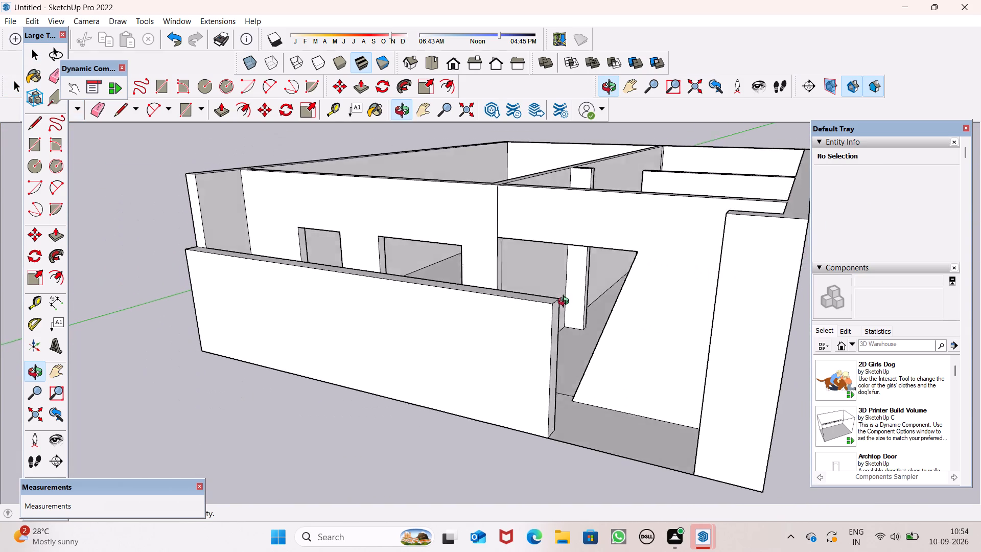
middle_click_drag(566, 303, 640, 274)
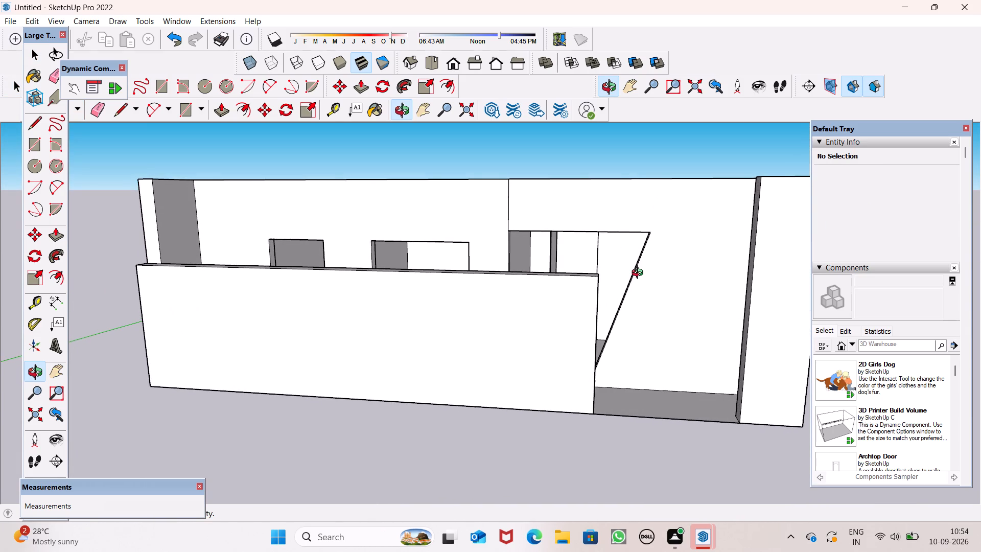
middle_click_drag(640, 274, 641, 274)
left_click_drag(95, 112, 102, 118)
scroll(551, 233, "up", 5)
left_click_drag(503, 204, 440, 207)
scroll(572, 203, "up", 1)
middle_click_drag(575, 202, 580, 243)
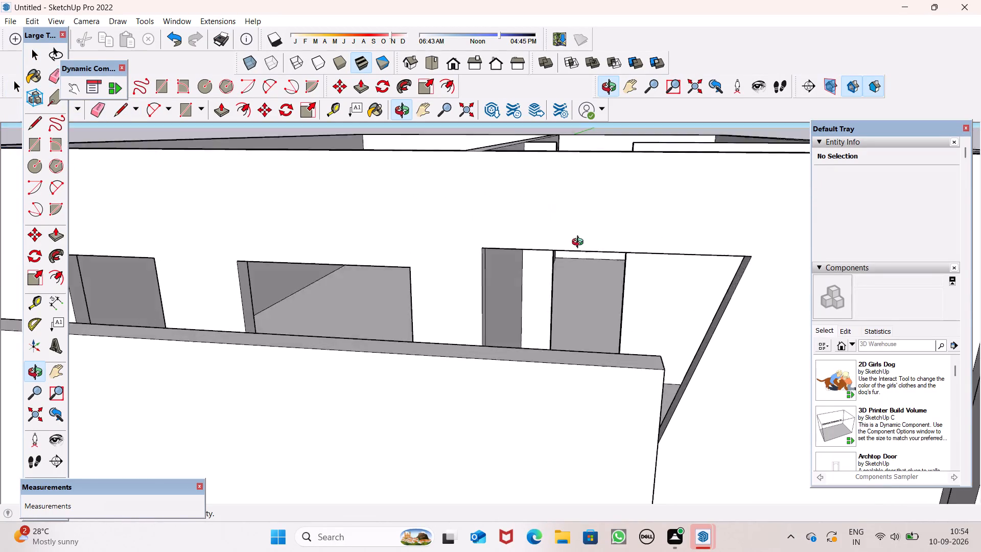
middle_click_drag(580, 243, 688, 540)
middle_click_drag(622, 436, 529, 455)
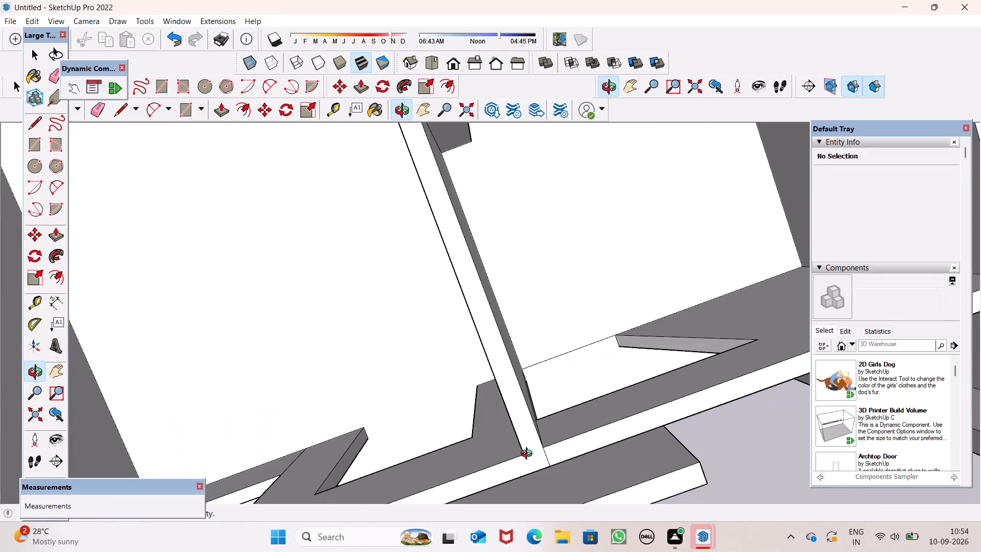
middle_click_drag(529, 455, 529, 454)
left_click_drag(553, 459, 545, 459)
left_click_drag(556, 355, 563, 371)
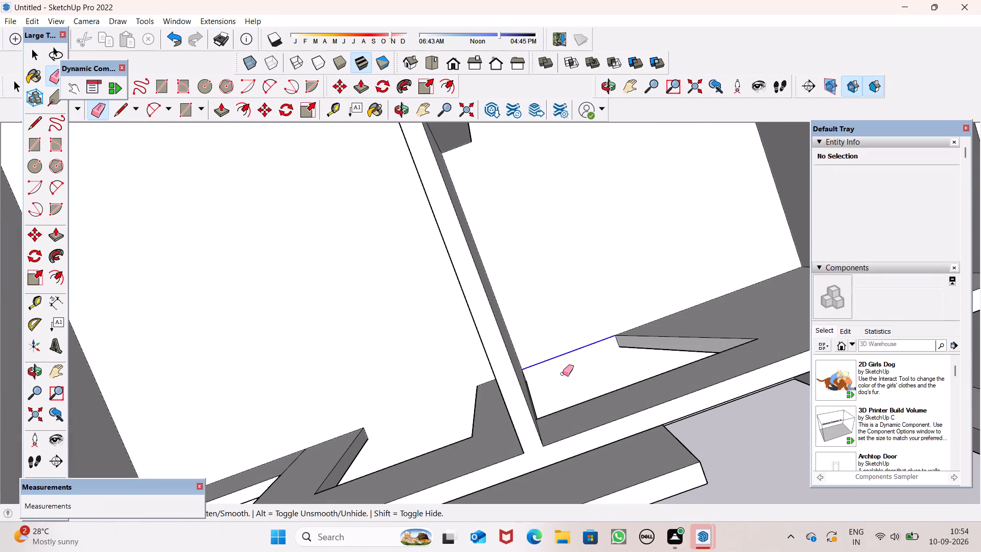
key("space")
key("space")
Examine the new slanted opening alongside the other wall openings and the ground-floor room layout from several angles.
middle_click_drag(641, 410, 505, 243)
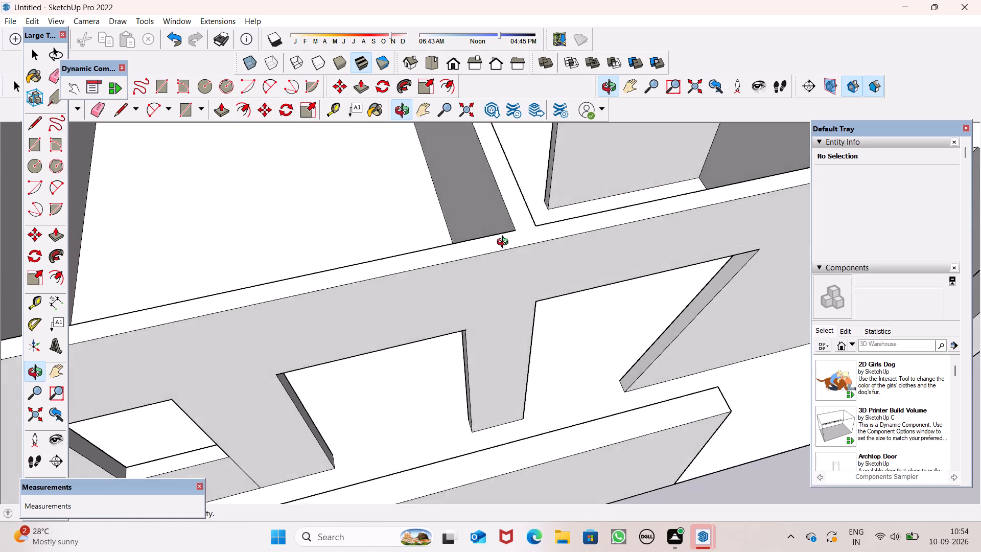
middle_click_drag(505, 243, 358, 128)
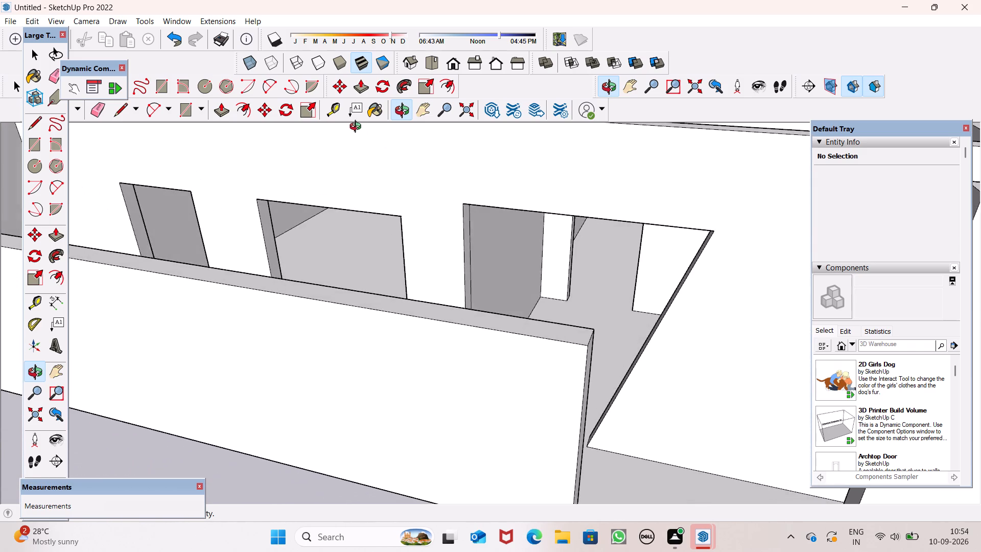
middle_click_drag(358, 128, 384, 126)
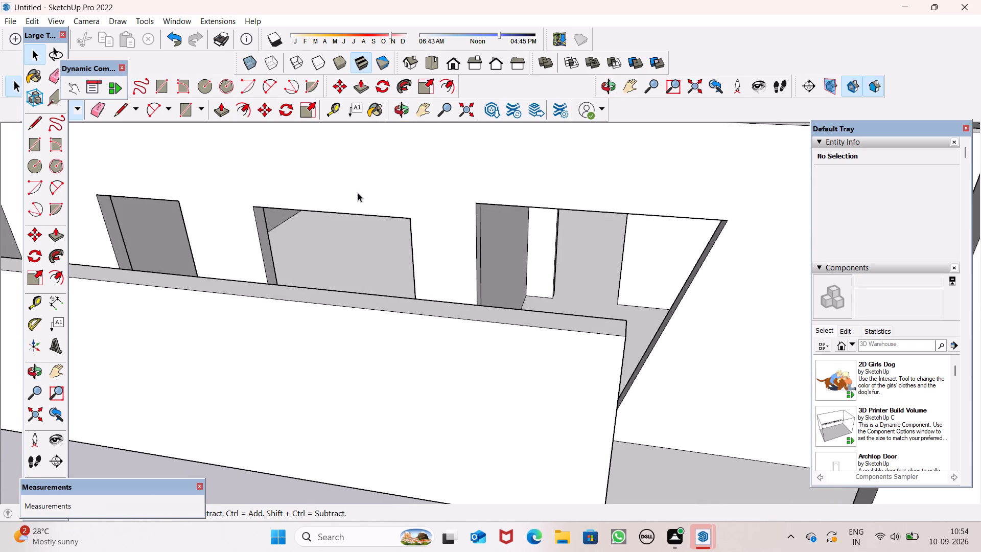
scroll(390, 229, "down", 4)
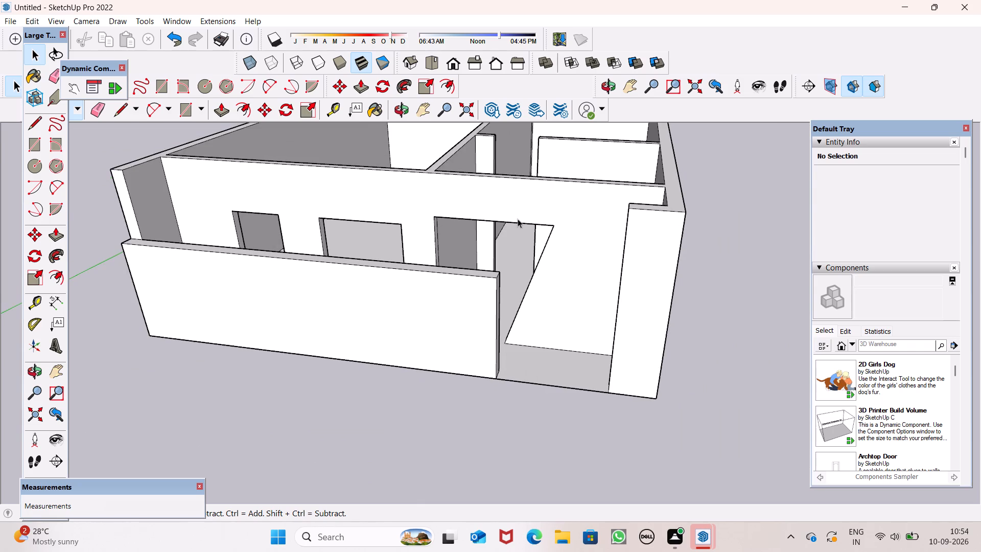
scroll(590, 233, "down", 2)
middle_click_drag(556, 257, 608, 438)
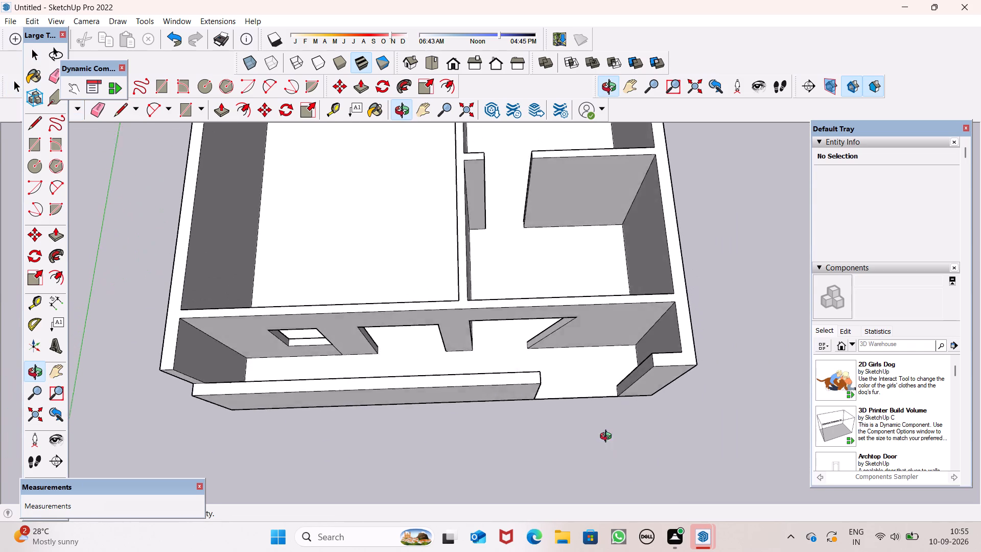
middle_click_drag(608, 438, 618, 459)
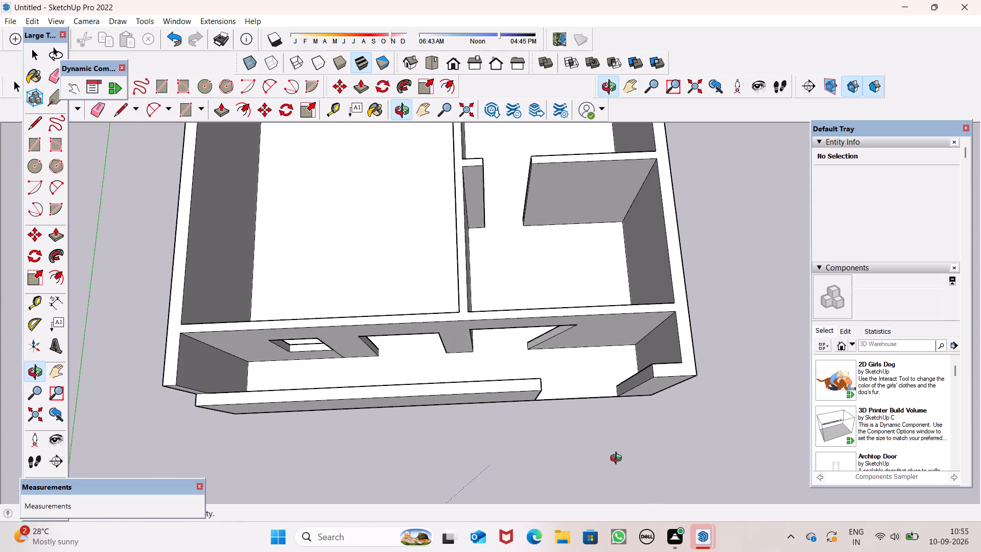
middle_click_drag(618, 459, 600, 448)
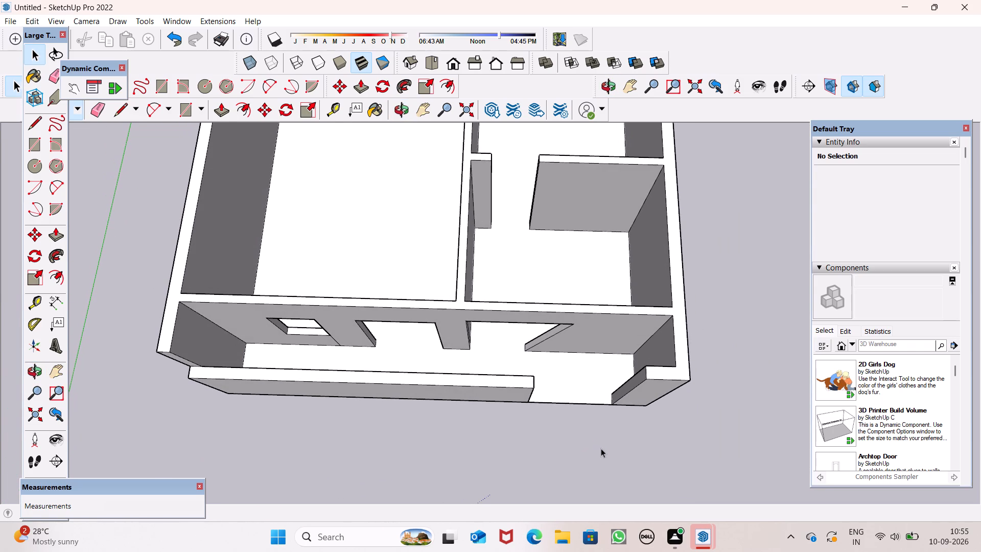
scroll(531, 288, "down", 1)
middle_click_drag(510, 197, 398, 233)
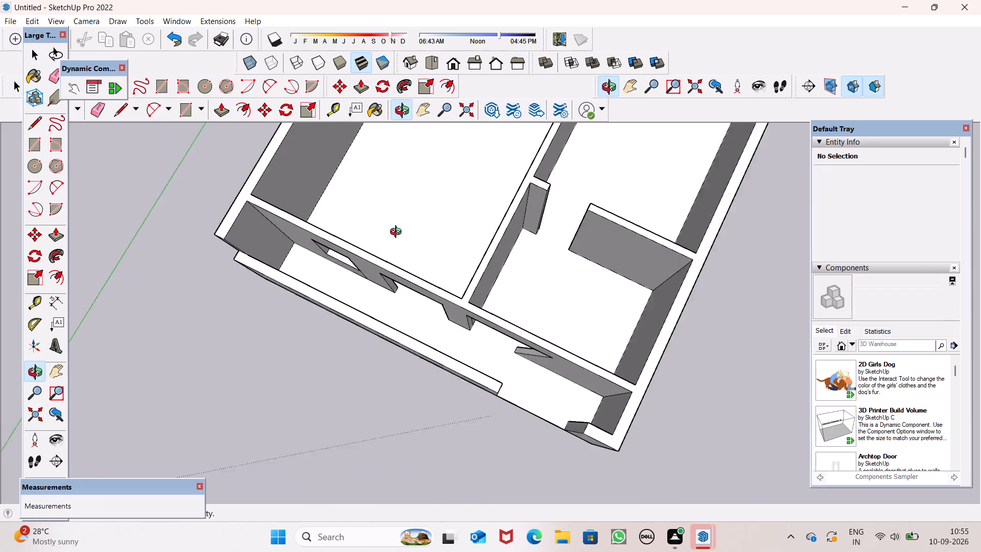
Draw a line across the end face of the short wall stub facing the partition's gap, 3' below its top edge.
middle_click_drag(398, 233, 392, 226)
scroll(694, 142, "up", 6)
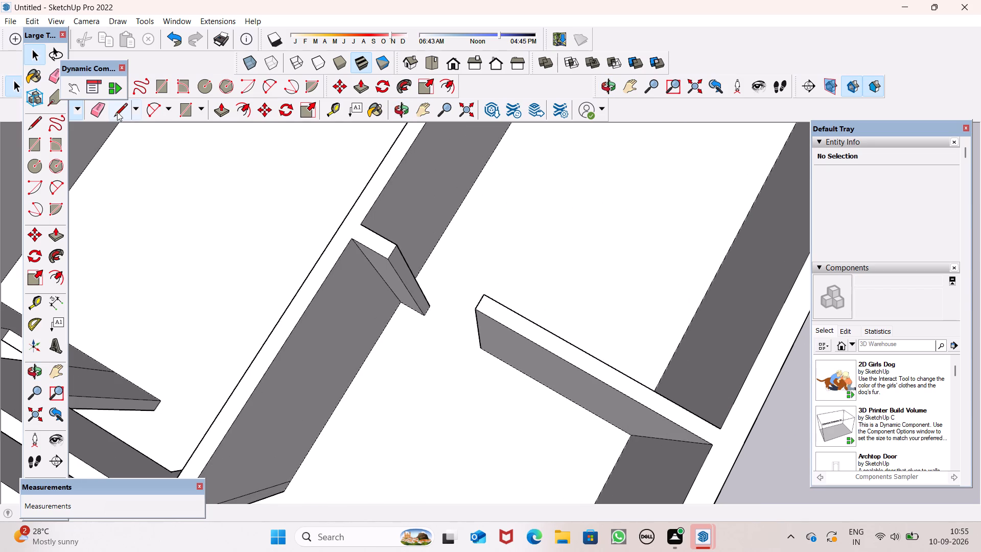
left_click(118, 112)
middle_click_drag(343, 298, 330, 259)
scroll(415, 244, "up", 5)
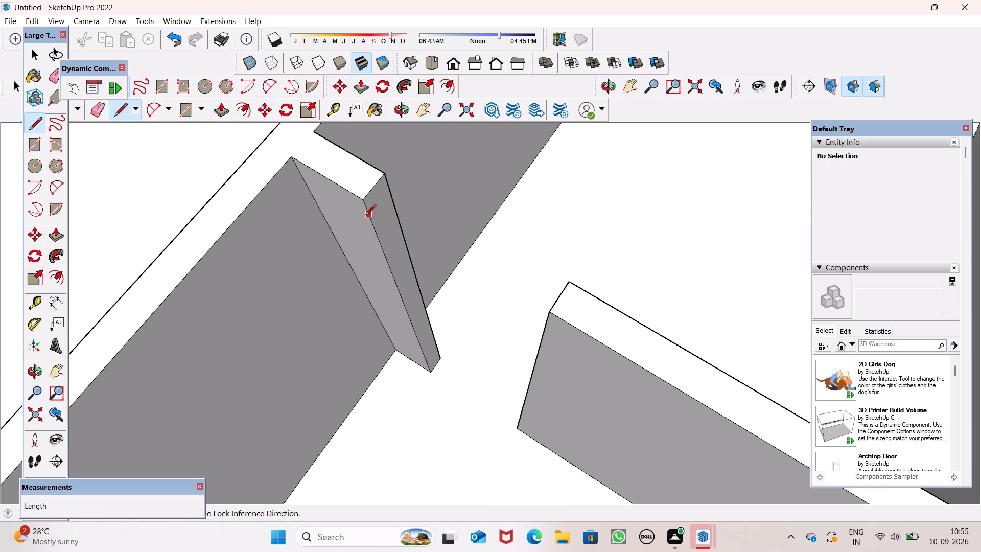
left_click(365, 199)
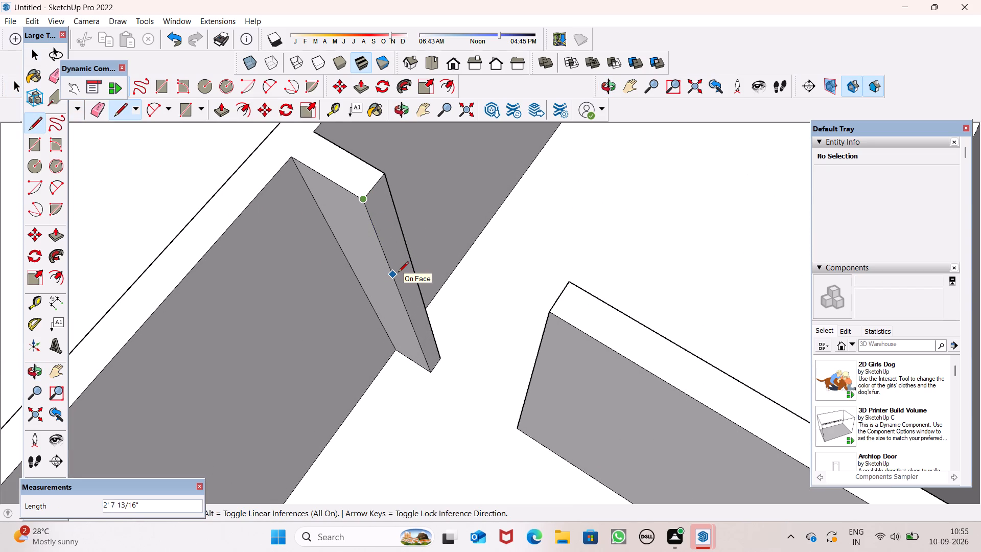
type("3'")
key("Return")
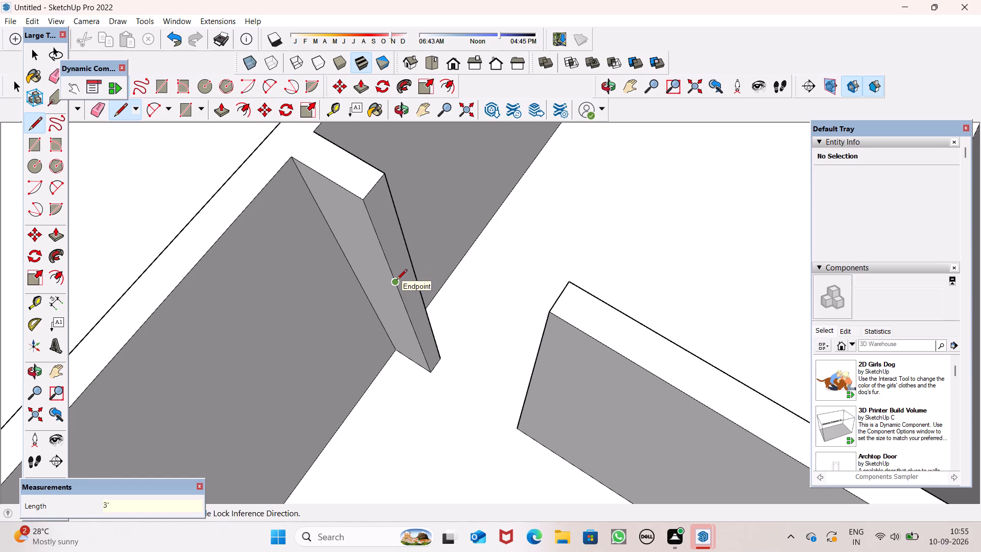
left_click(396, 281)
left_click(412, 263)
key("space")
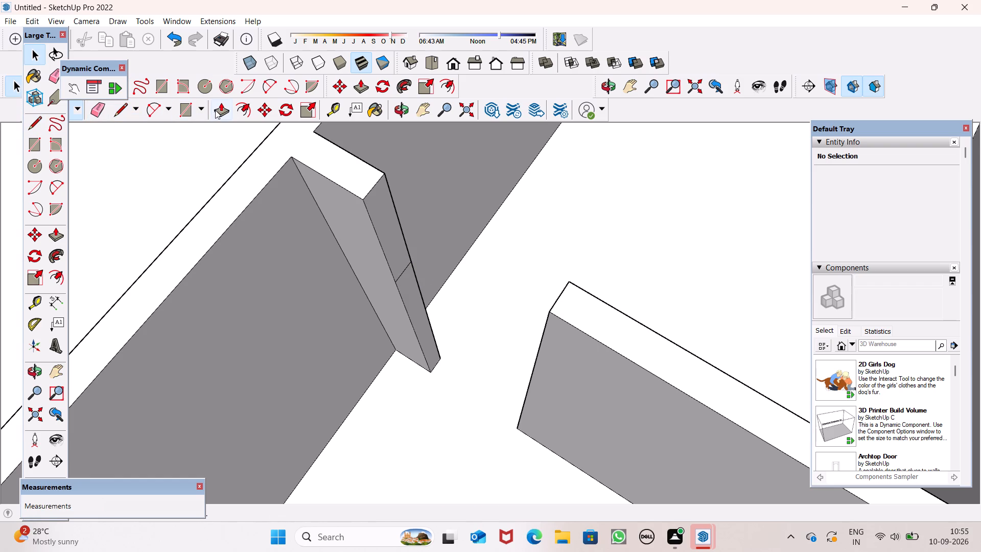
Extend the upper part of the stub's end face 3' with Push/Pull to meet the facing wall, bridging the doorway.
left_click_drag(215, 110, 224, 118)
left_click_drag(391, 233, 473, 292)
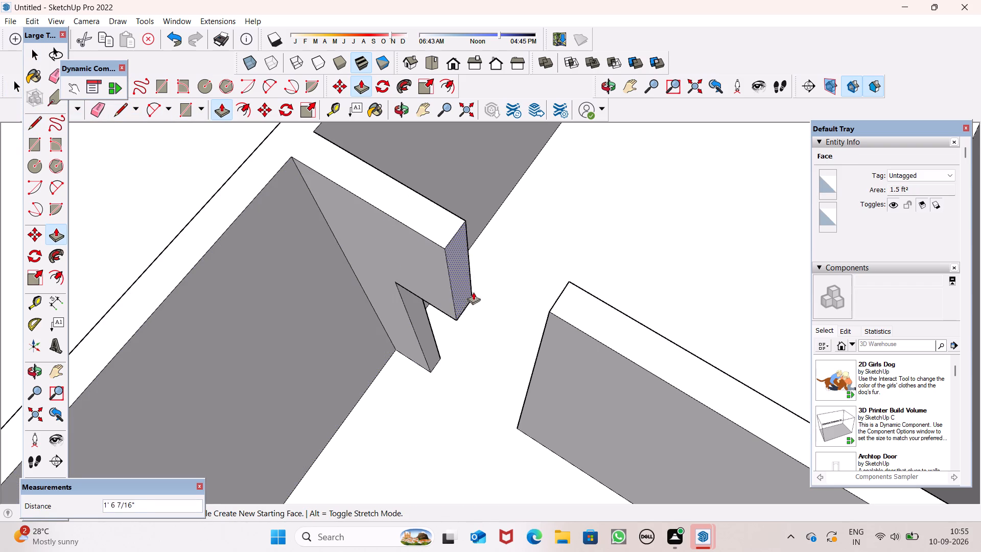
left_click_drag(473, 292, 548, 334)
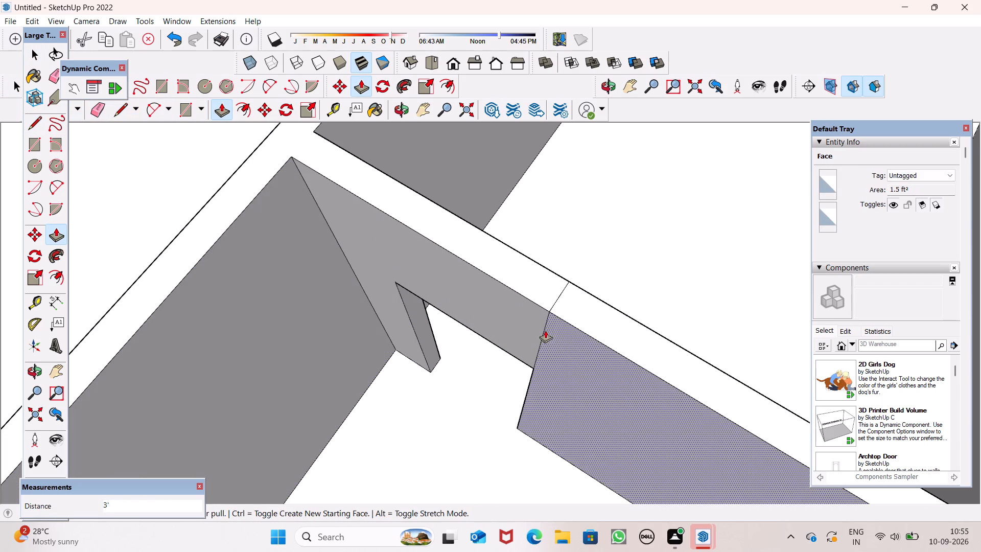
key("space")
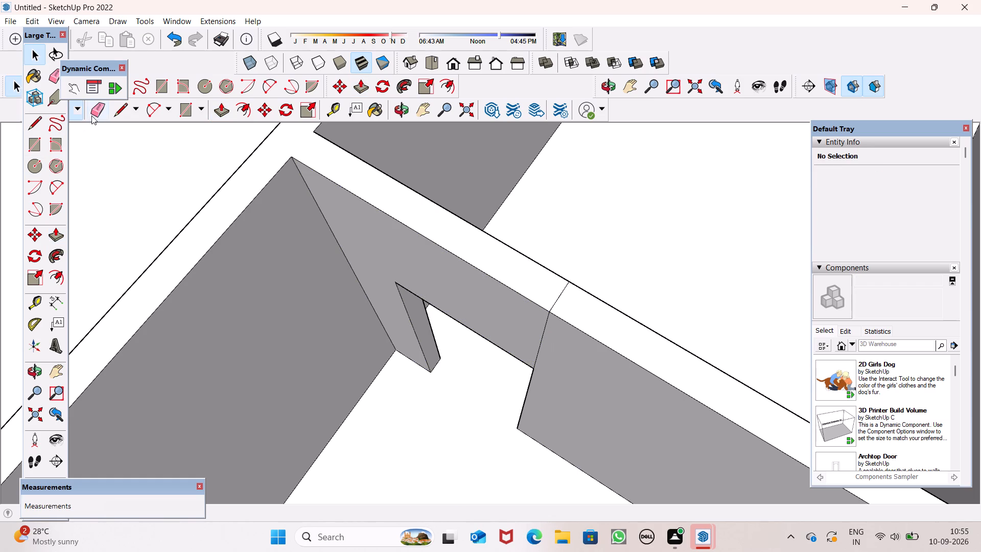
Erase the seam lines across the wall top and down both wall faces where the new lintel meets the partition.
left_click(91, 115)
scroll(570, 316, "up", 7)
left_click_drag(533, 272, 554, 285)
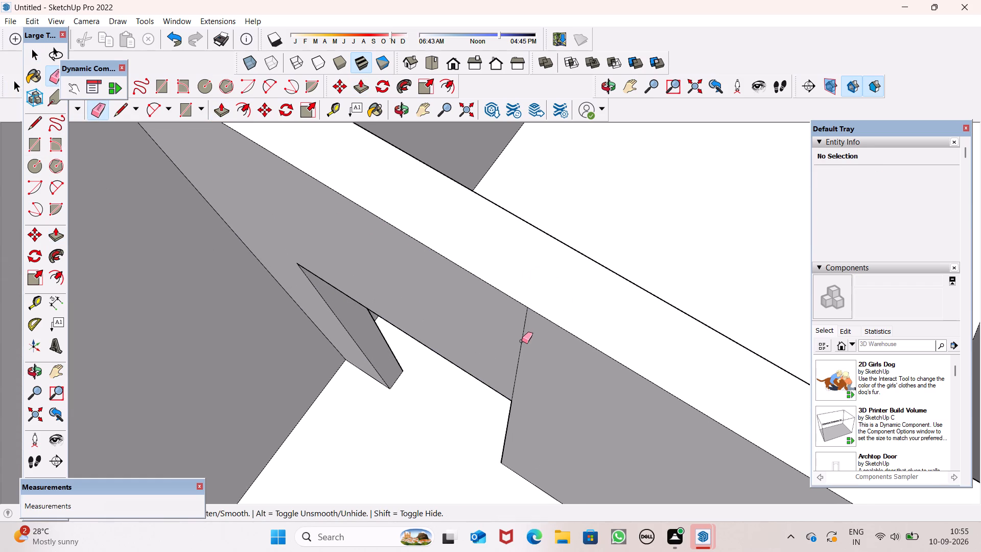
left_click_drag(516, 335, 528, 340)
scroll(577, 279, "down", 6)
middle_click_drag(568, 286, 283, 452)
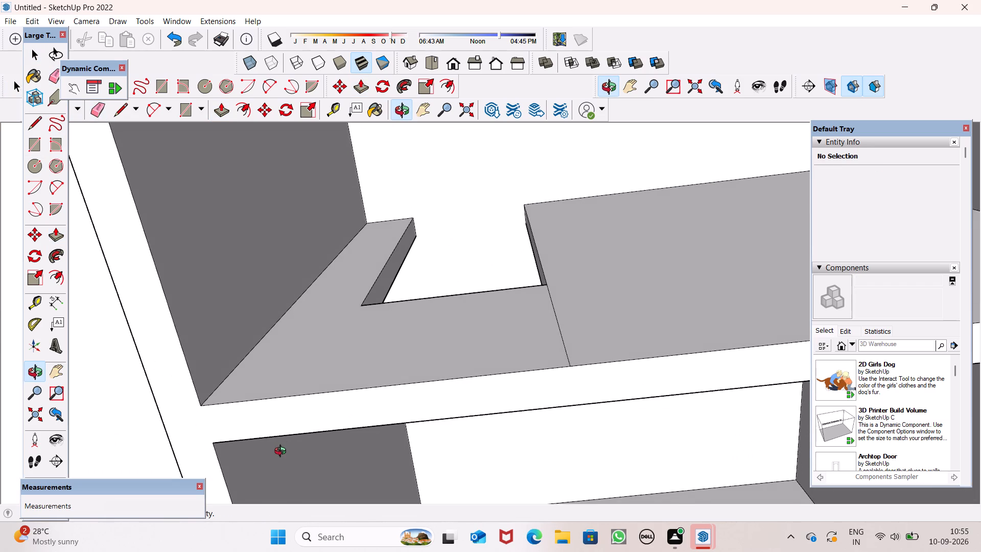
middle_click_drag(283, 452, 288, 449)
scroll(498, 358, "up", 6)
left_click_drag(627, 337, 575, 343)
scroll(532, 289, "down", 6)
key("space")
Examine the new doorway, the front wall openings, the room layout and the building's underside from several angles.
scroll(522, 300, "down", 4)
middle_click_drag(331, 438, 331, 236)
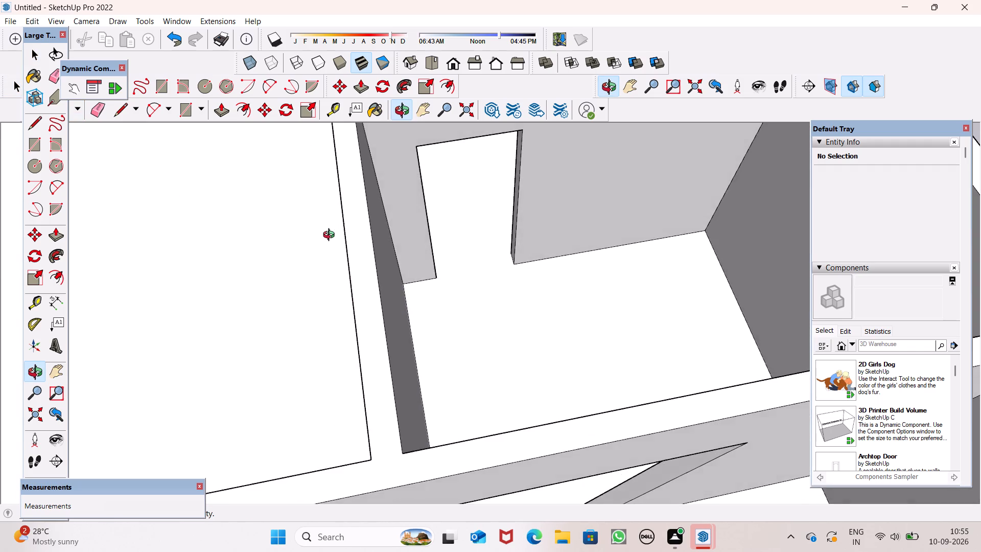
middle_click_drag(331, 236, 236, 208)
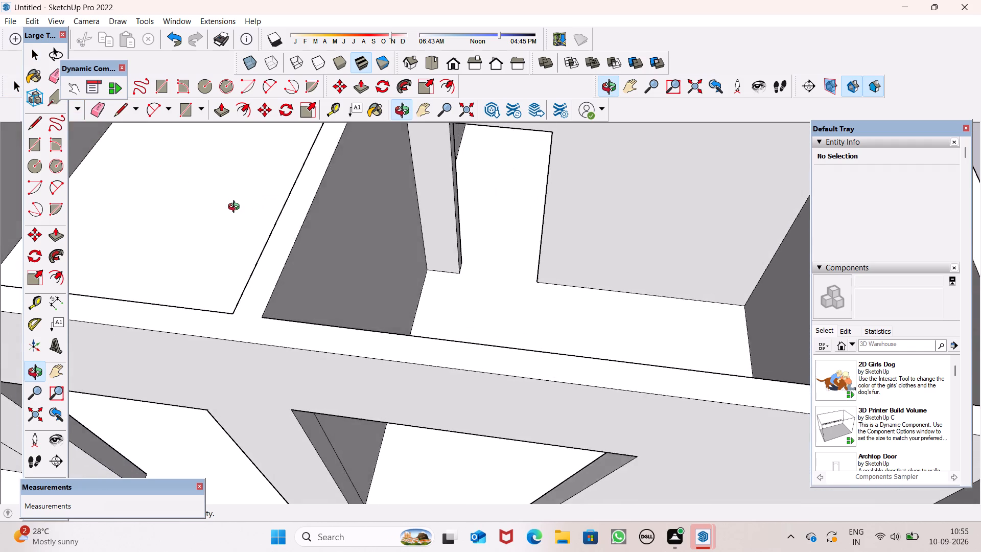
middle_click_drag(236, 208, 277, 214)
scroll(368, 271, "down", 6)
scroll(423, 270, "down", 2)
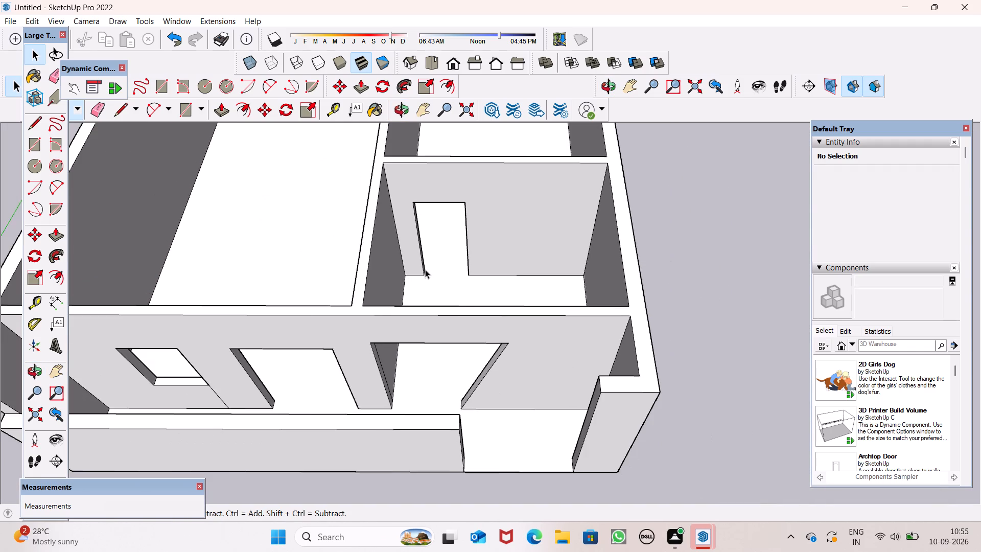
scroll(426, 269, "down", 1)
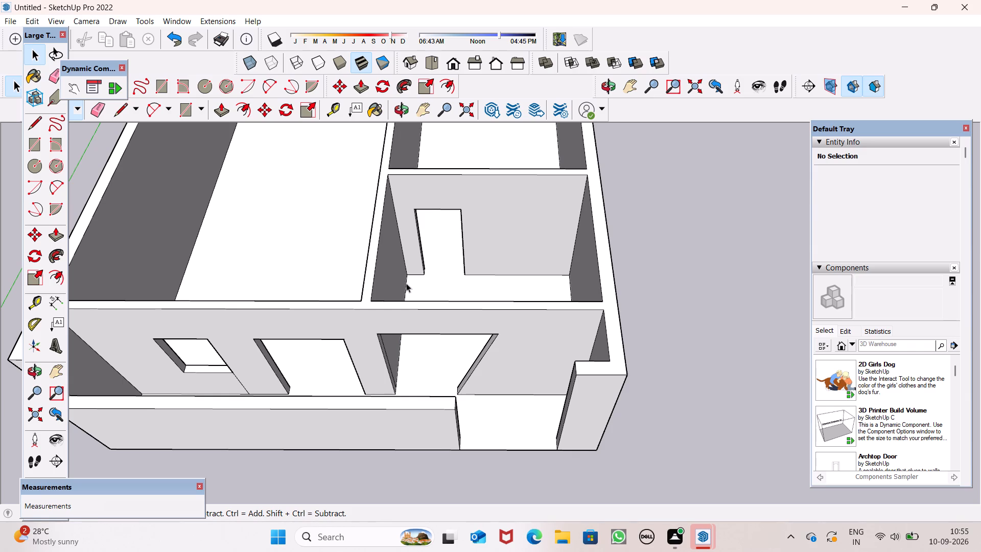
right_click(446, 424)
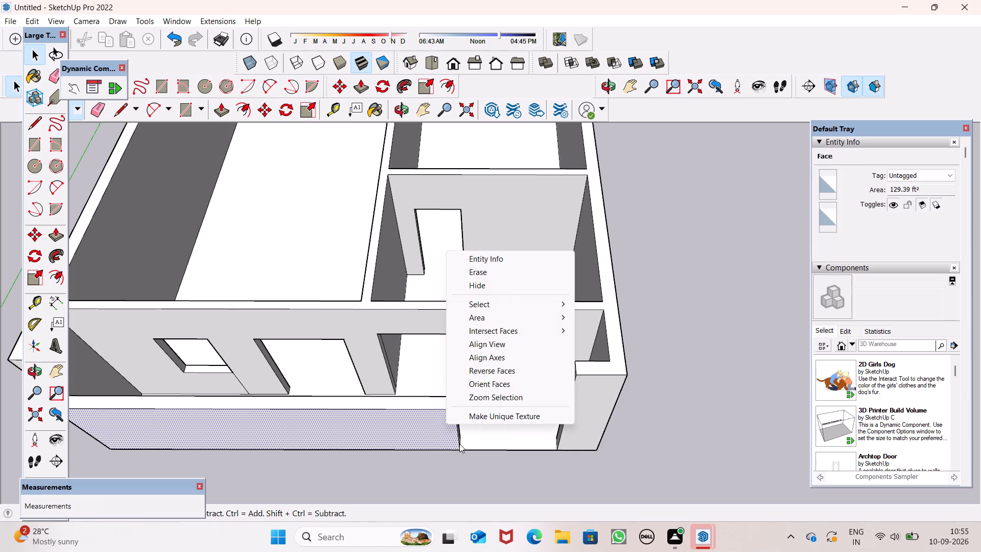
left_click(727, 384)
middle_click_drag(566, 381, 551, 239)
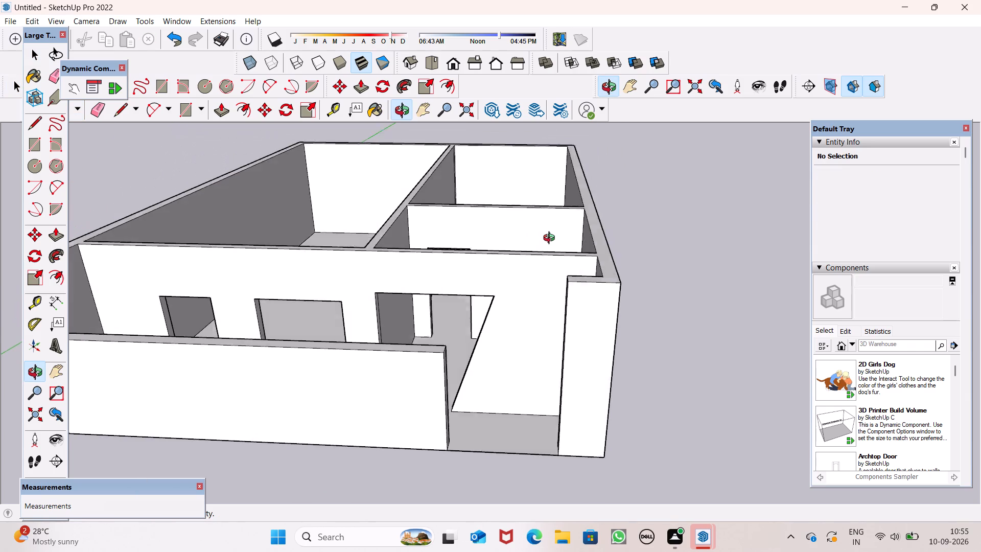
middle_click_drag(551, 239, 575, 276)
scroll(579, 244, "down", 6)
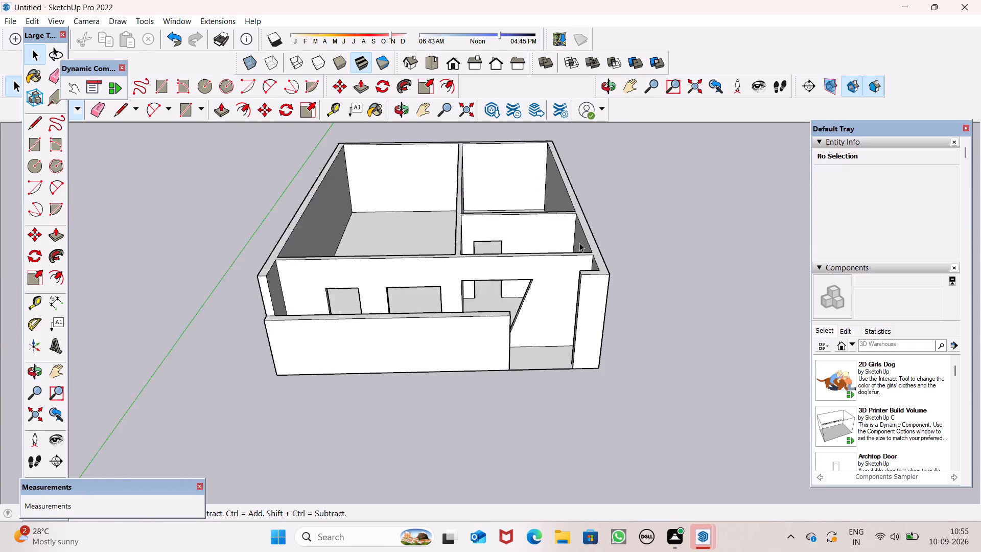
scroll(580, 232, "down", 2)
middle_click_drag(453, 340, 450, 340)
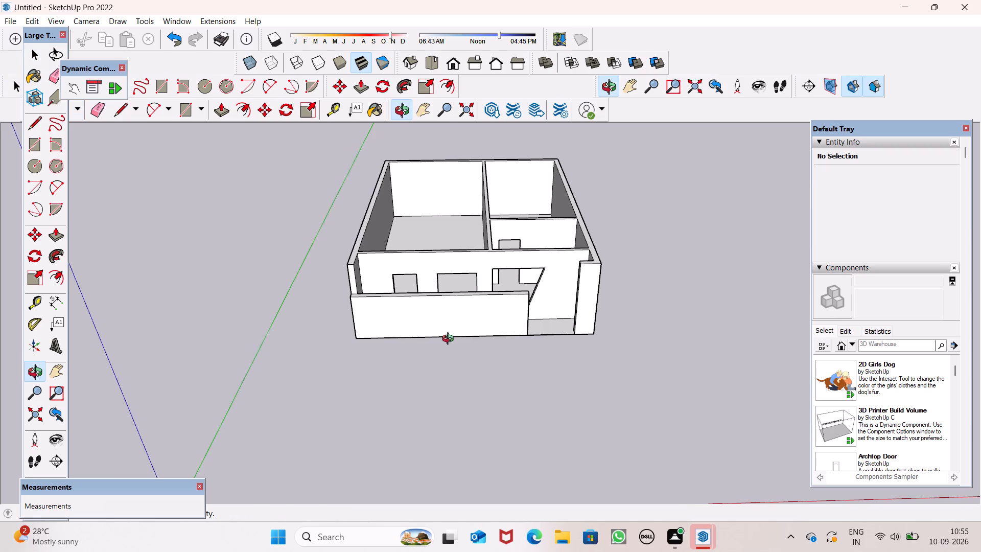
middle_click_drag(450, 340, 437, 21)
scroll(480, 51, "up", 1)
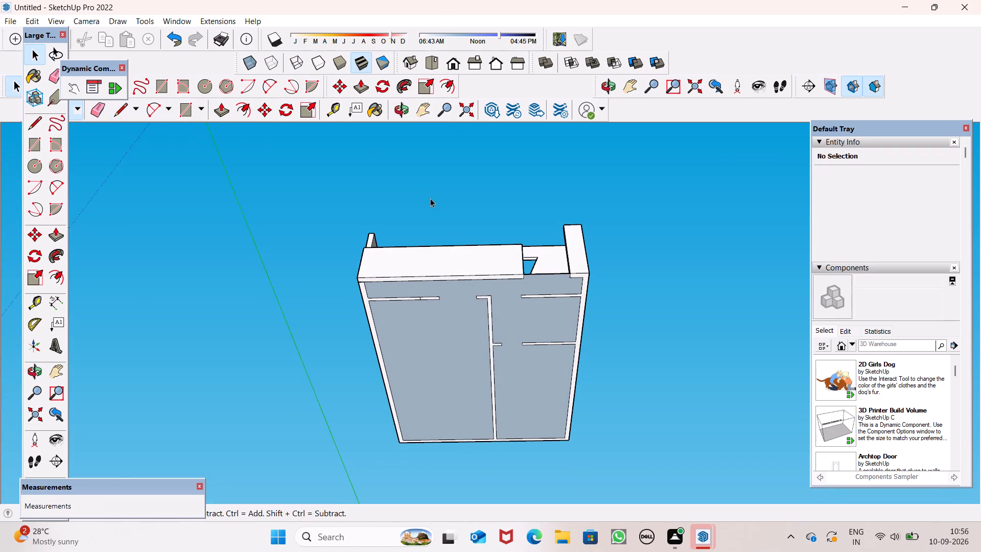
scroll(472, 212, "down", 4)
middle_click_drag(533, 231, 508, 533)
middle_click_drag(491, 376, 523, 522)
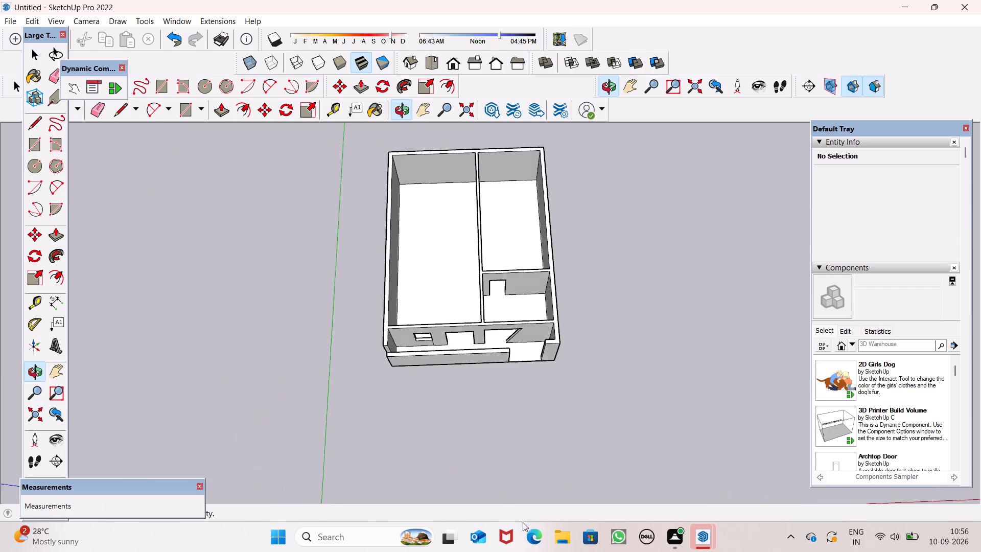
middle_click_drag(523, 522, 524, 531)
scroll(558, 410, "up", 1)
middle_click_drag(552, 410, 513, 421)
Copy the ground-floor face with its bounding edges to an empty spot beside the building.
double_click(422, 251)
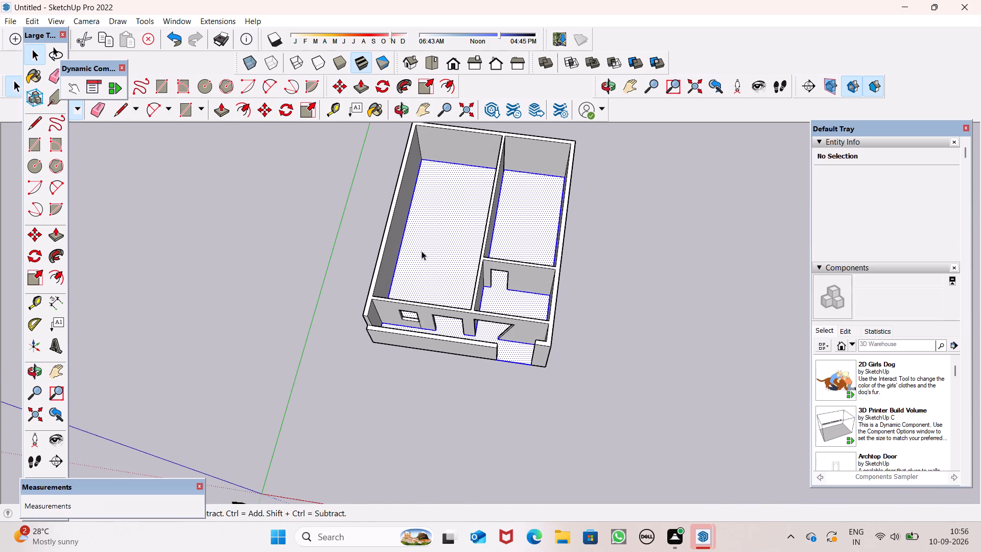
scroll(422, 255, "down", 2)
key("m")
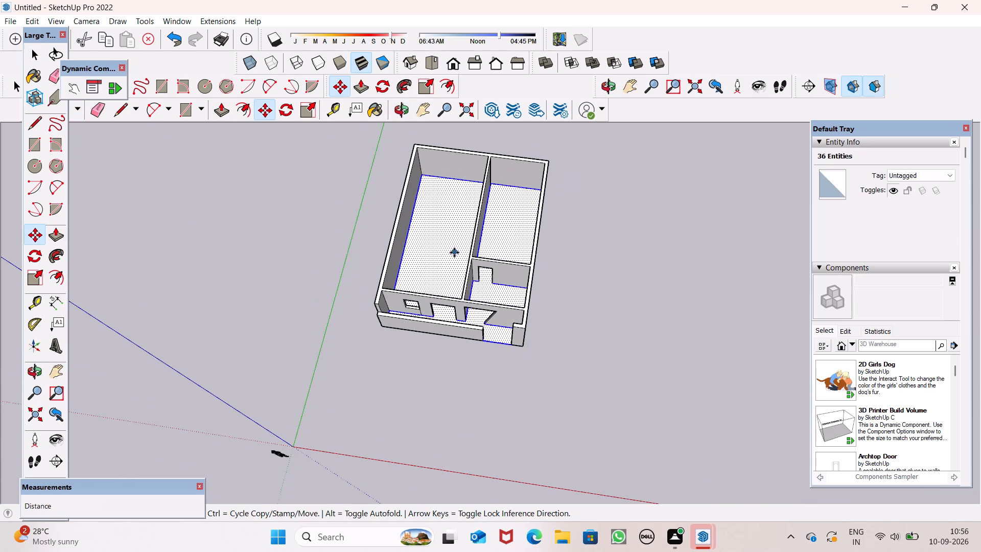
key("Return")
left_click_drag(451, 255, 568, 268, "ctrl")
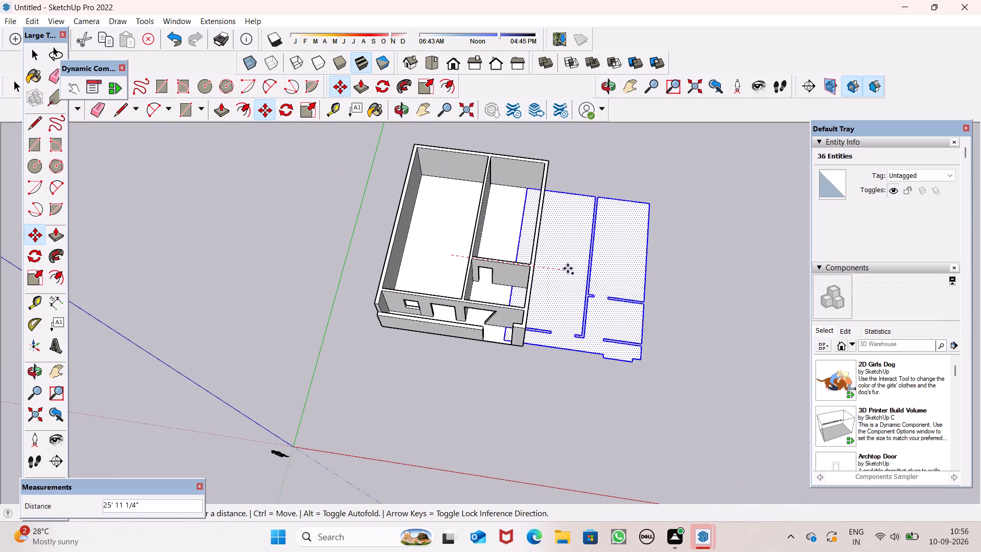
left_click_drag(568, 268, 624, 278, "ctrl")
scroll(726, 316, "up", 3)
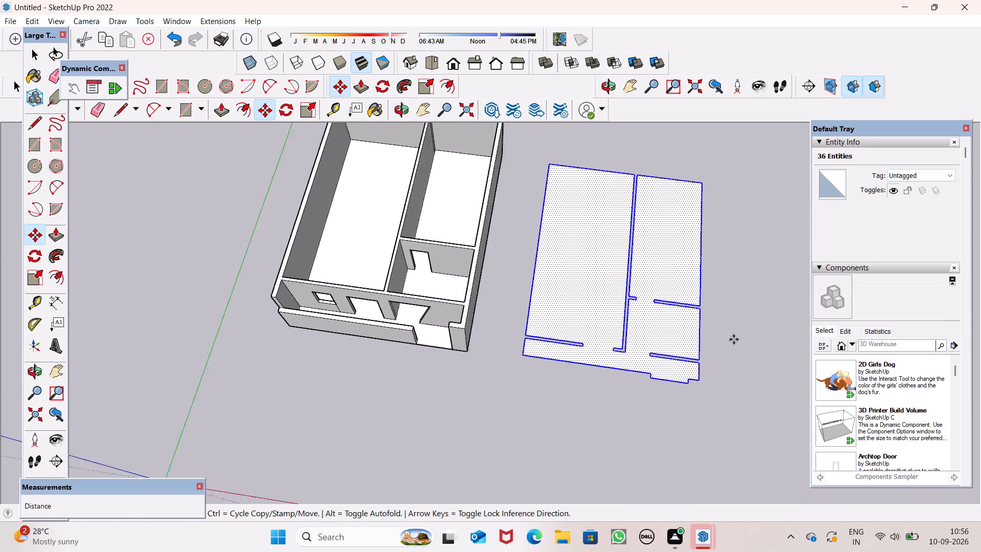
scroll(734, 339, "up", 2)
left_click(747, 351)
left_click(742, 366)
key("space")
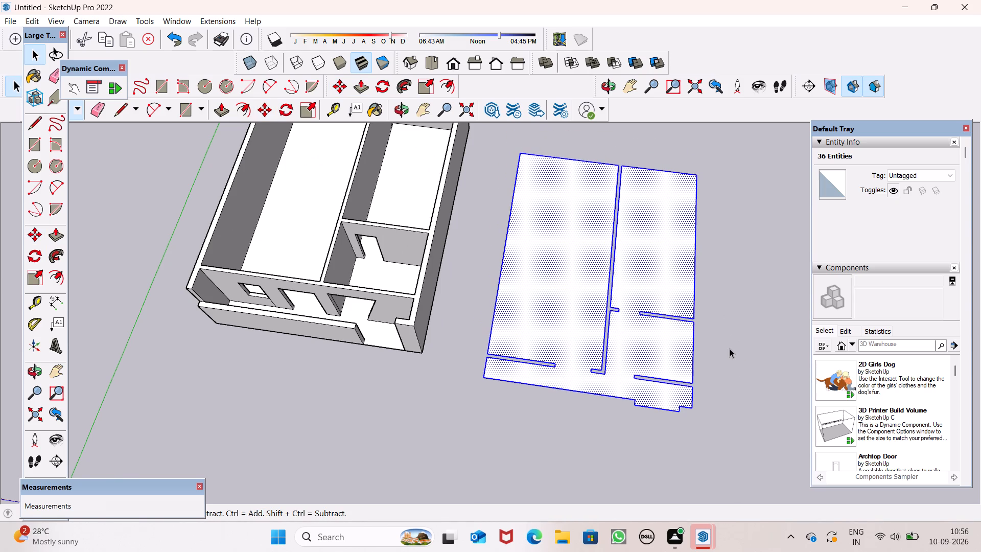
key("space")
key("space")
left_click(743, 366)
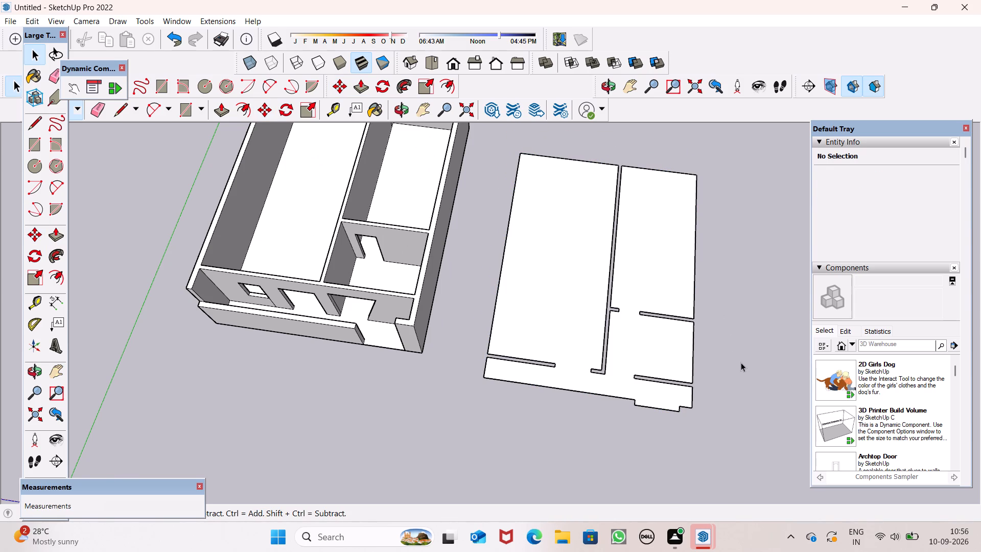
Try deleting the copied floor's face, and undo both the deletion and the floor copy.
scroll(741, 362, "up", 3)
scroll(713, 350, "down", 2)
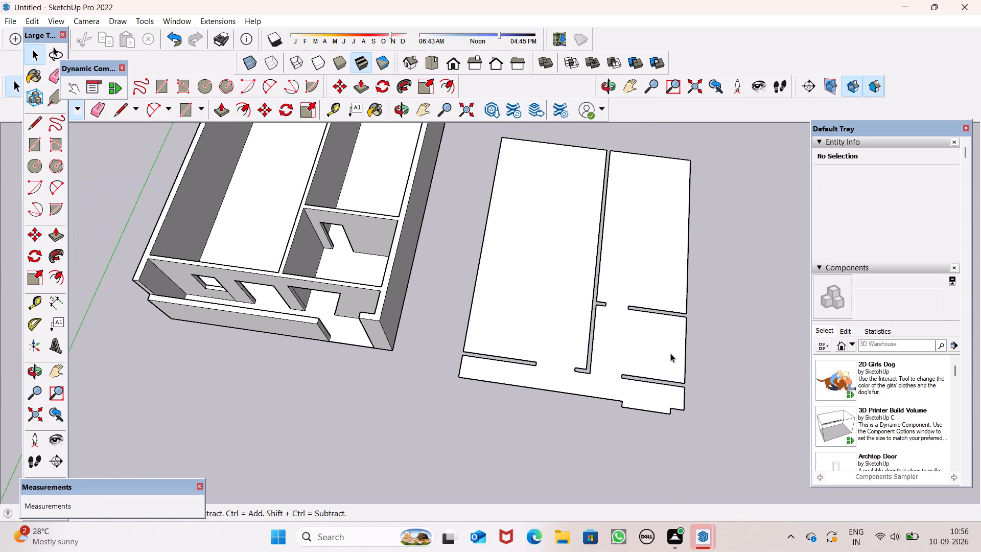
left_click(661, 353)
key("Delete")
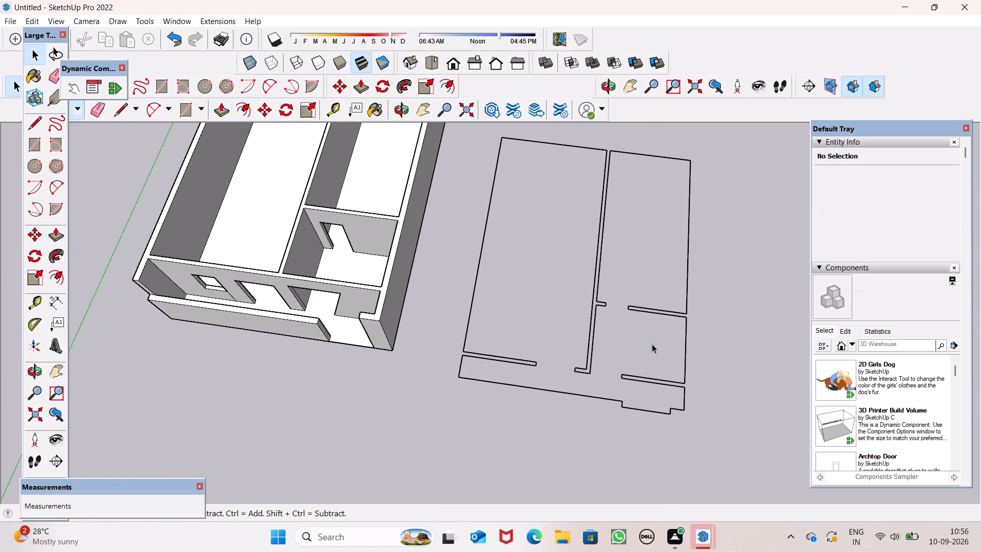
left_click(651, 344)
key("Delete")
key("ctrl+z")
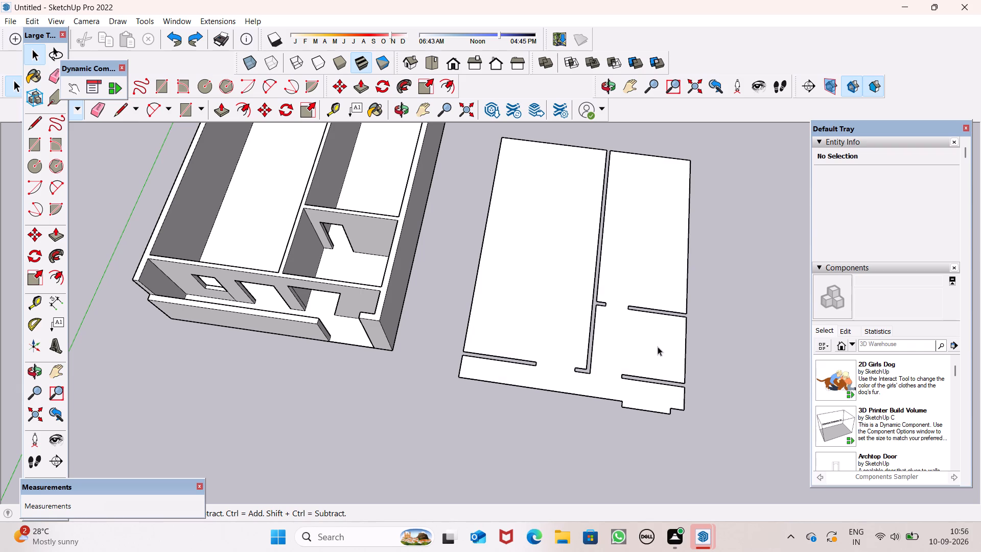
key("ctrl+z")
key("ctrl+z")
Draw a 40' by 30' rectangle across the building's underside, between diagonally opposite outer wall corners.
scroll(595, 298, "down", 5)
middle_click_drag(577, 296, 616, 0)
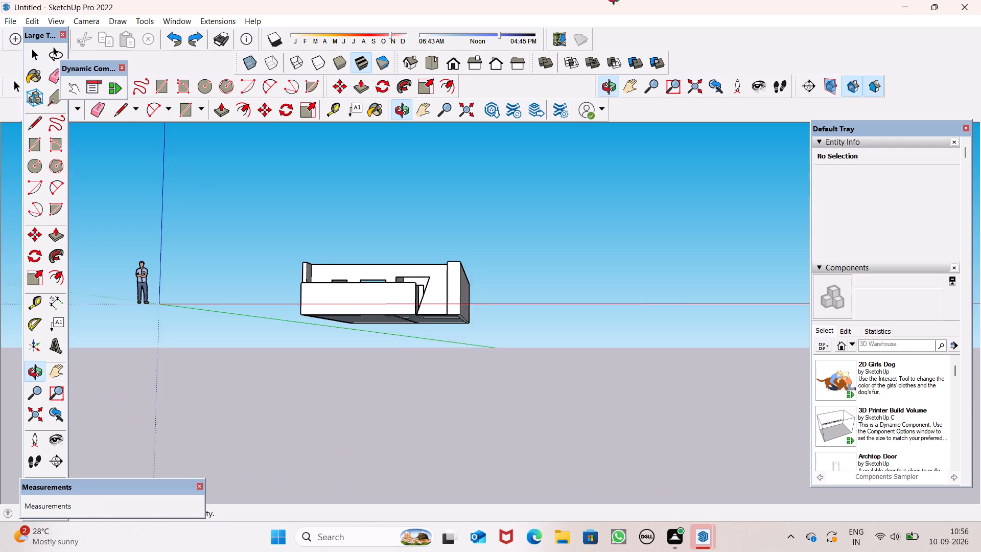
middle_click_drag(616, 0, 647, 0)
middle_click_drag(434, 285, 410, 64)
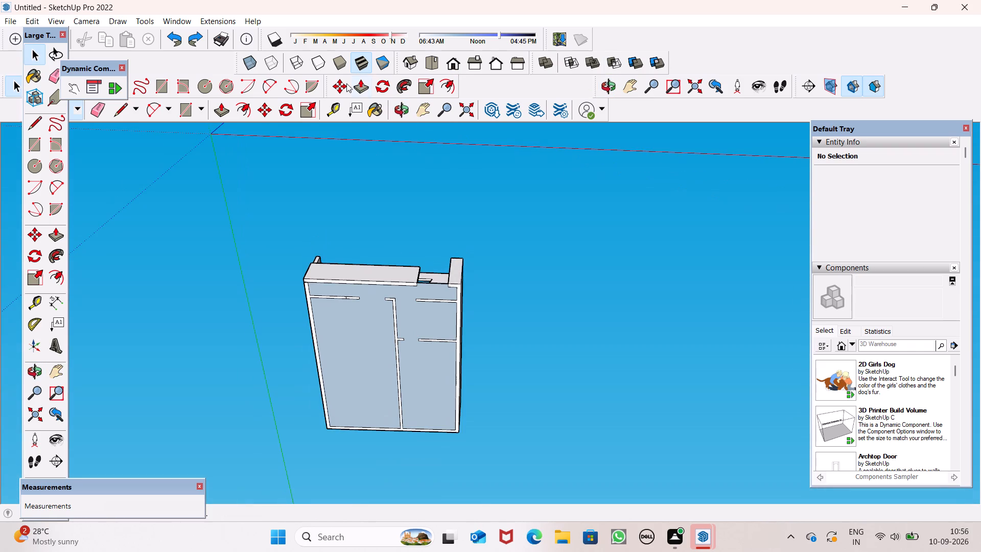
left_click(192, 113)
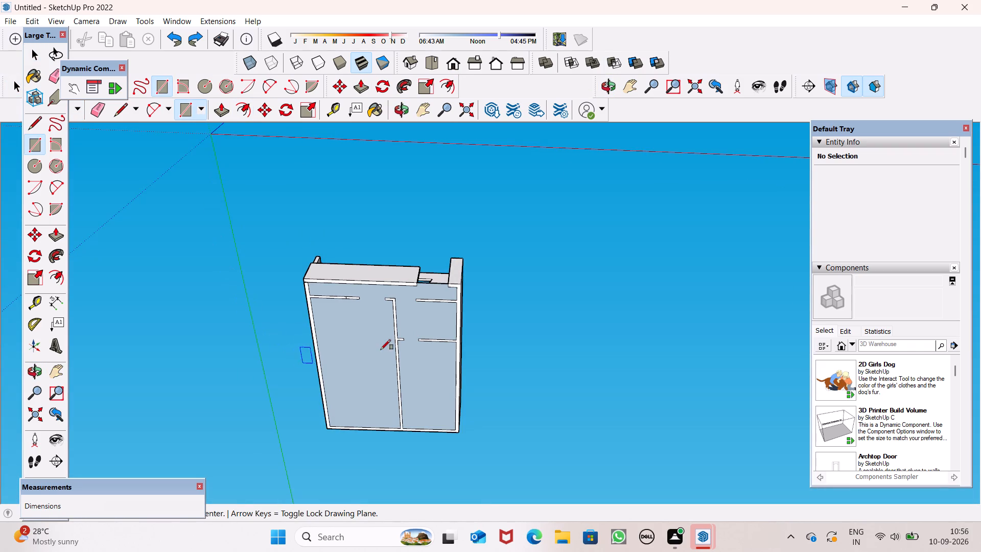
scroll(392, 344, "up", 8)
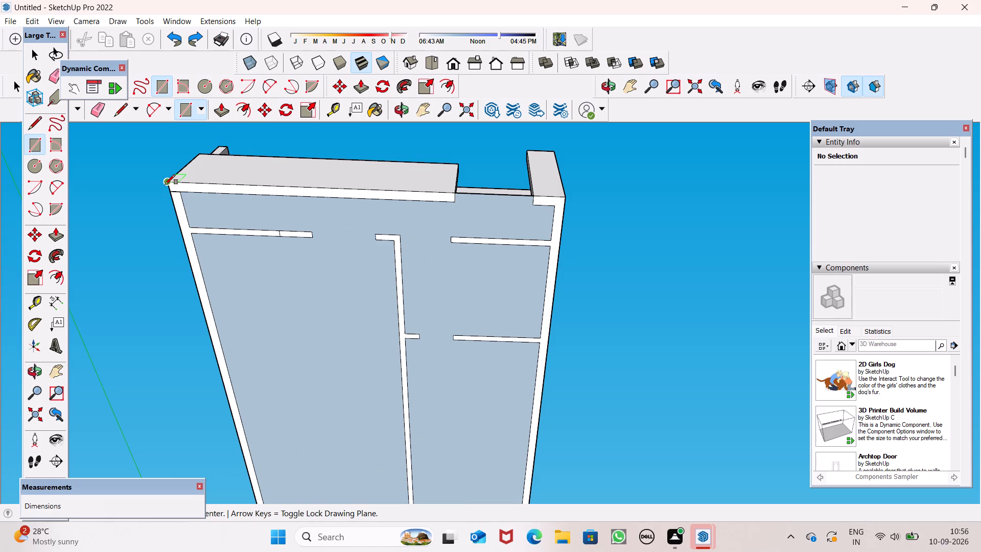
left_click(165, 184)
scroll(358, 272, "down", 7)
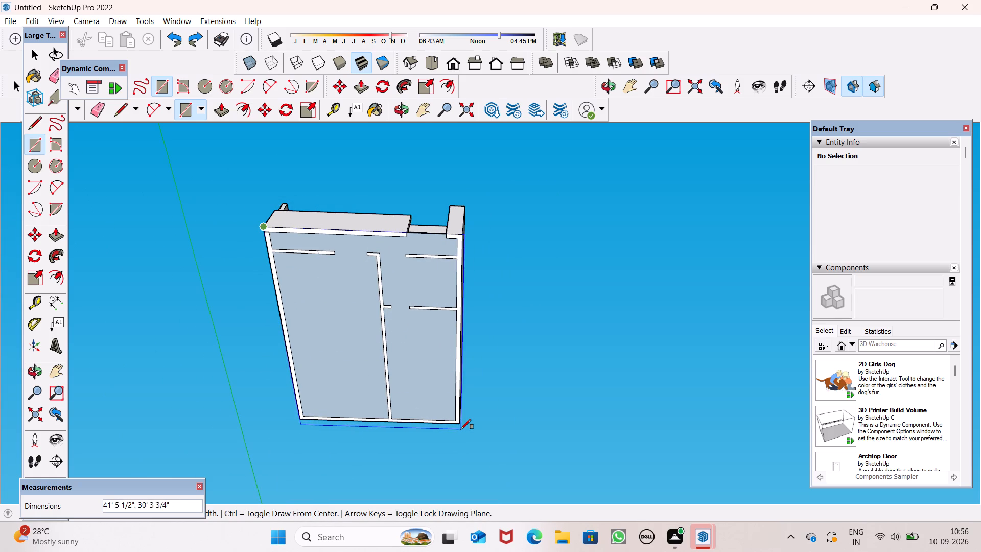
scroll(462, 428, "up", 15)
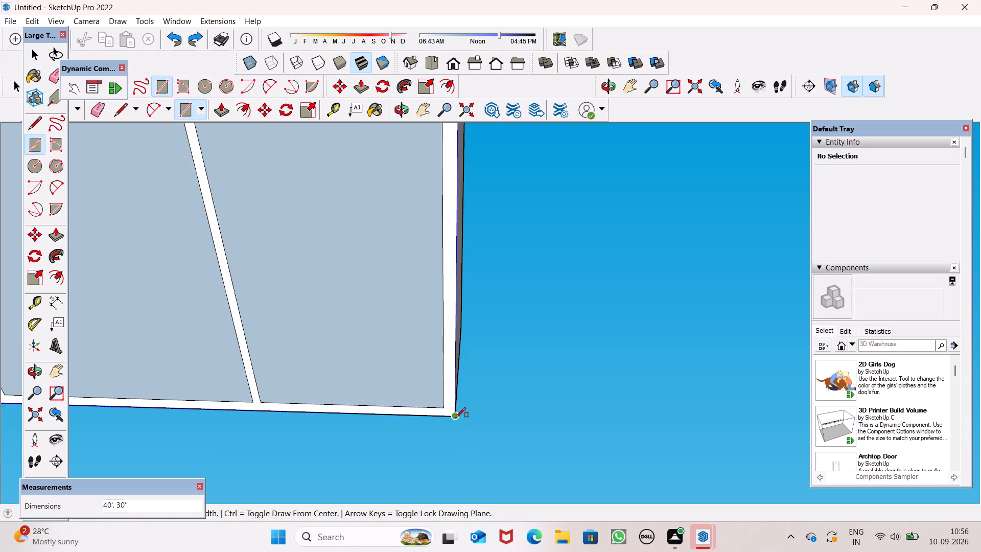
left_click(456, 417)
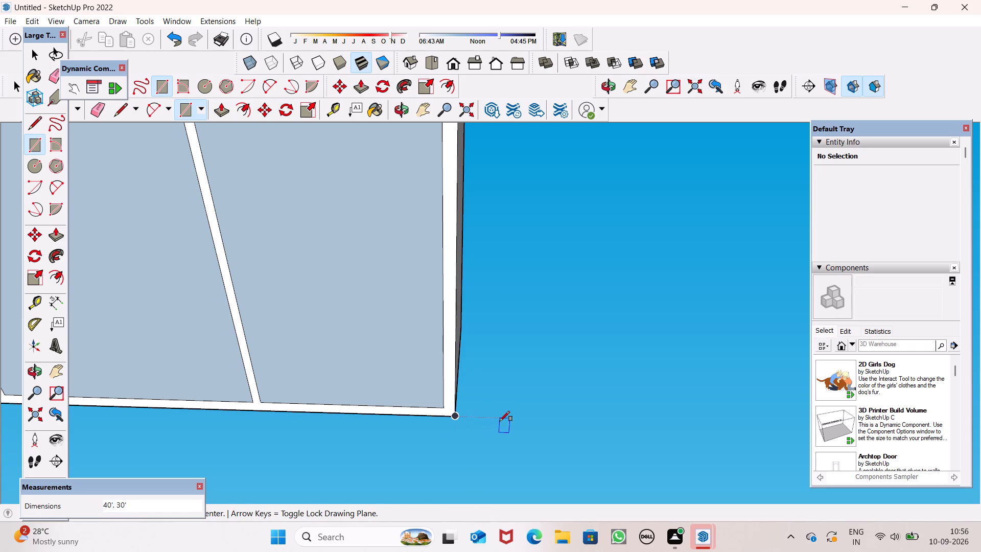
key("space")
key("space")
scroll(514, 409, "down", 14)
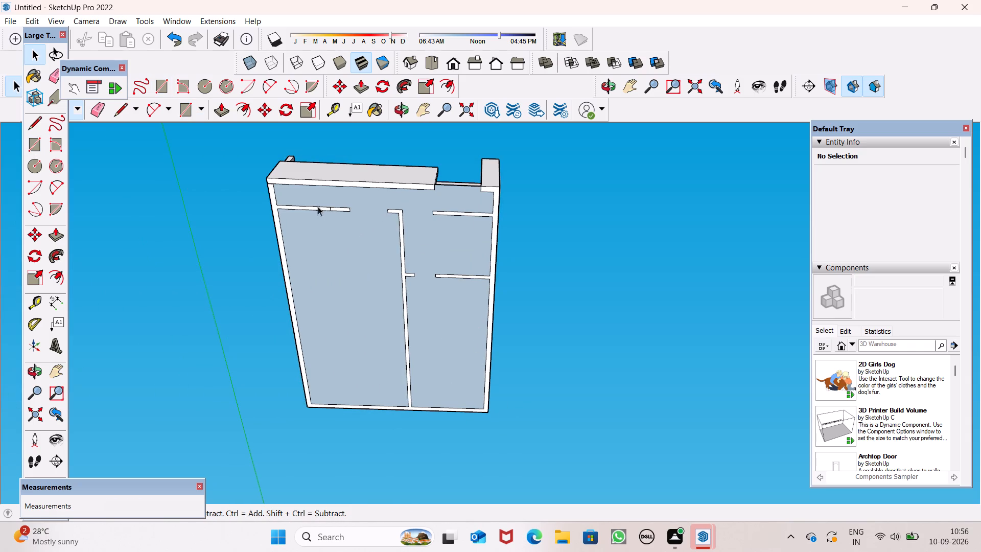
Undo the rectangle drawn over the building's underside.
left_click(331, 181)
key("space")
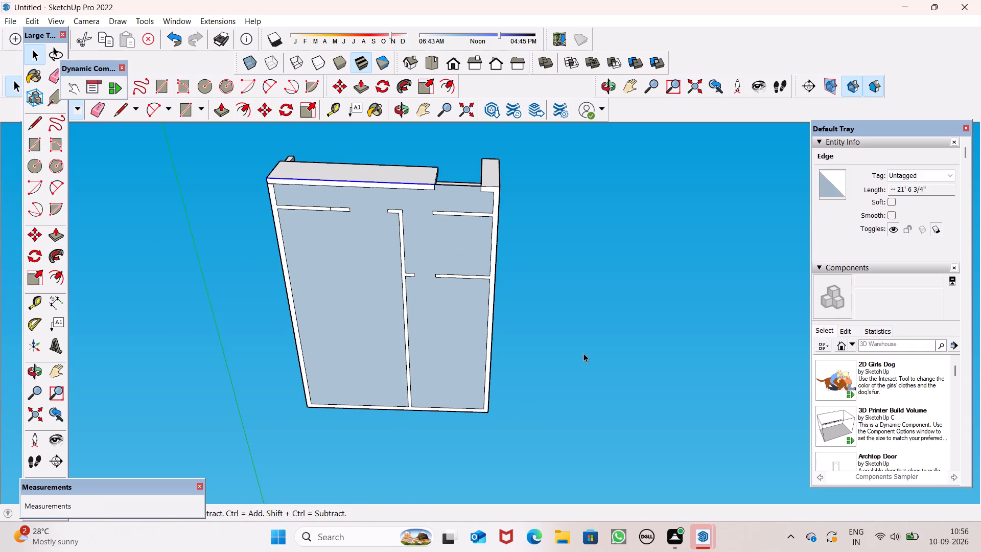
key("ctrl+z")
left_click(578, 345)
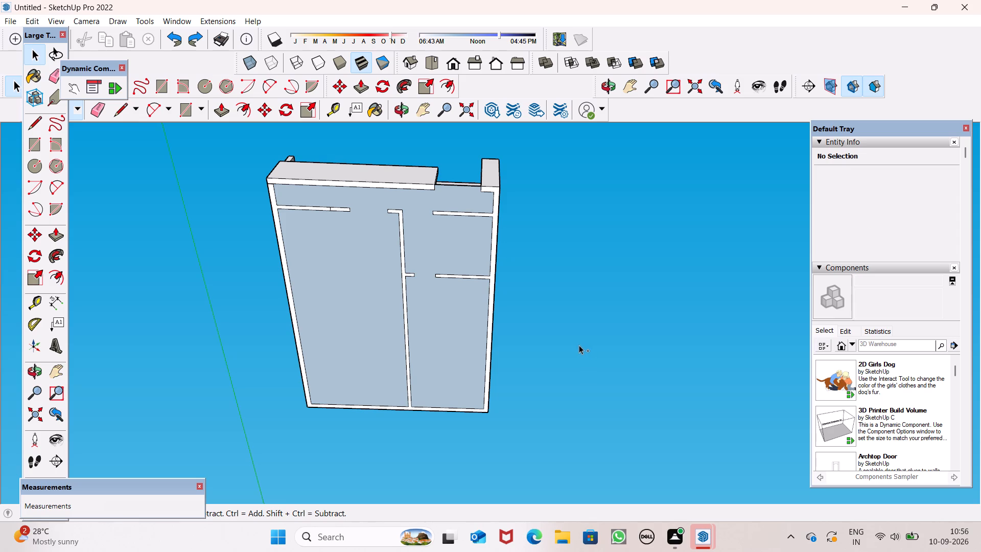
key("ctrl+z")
Make the whole ground-floor building, with all its connected walls and floor, into a single group.
middle_click_drag(574, 343, 614, 550)
middle_click_drag(595, 392, 495, 551)
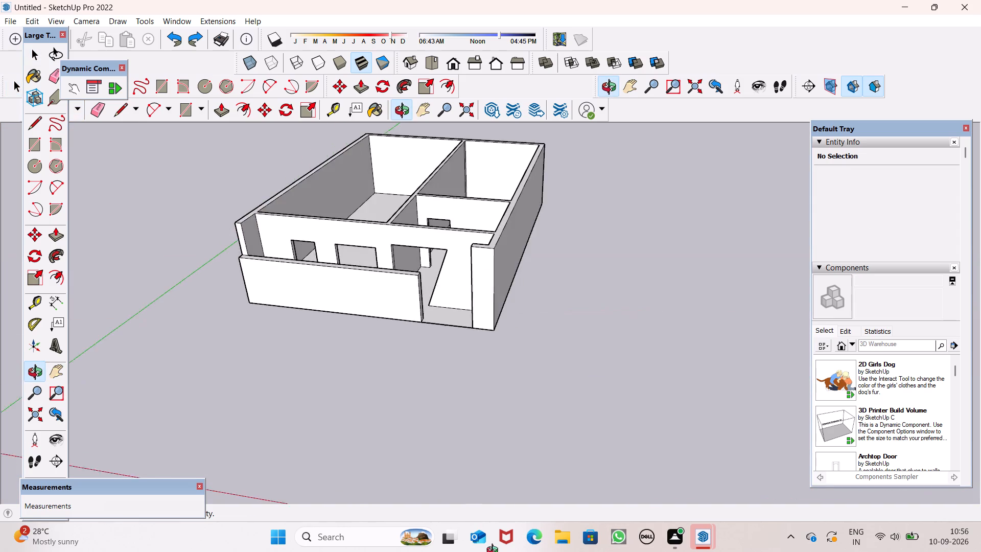
middle_click_drag(495, 551, 489, 543)
middle_click_drag(445, 240, 512, 358)
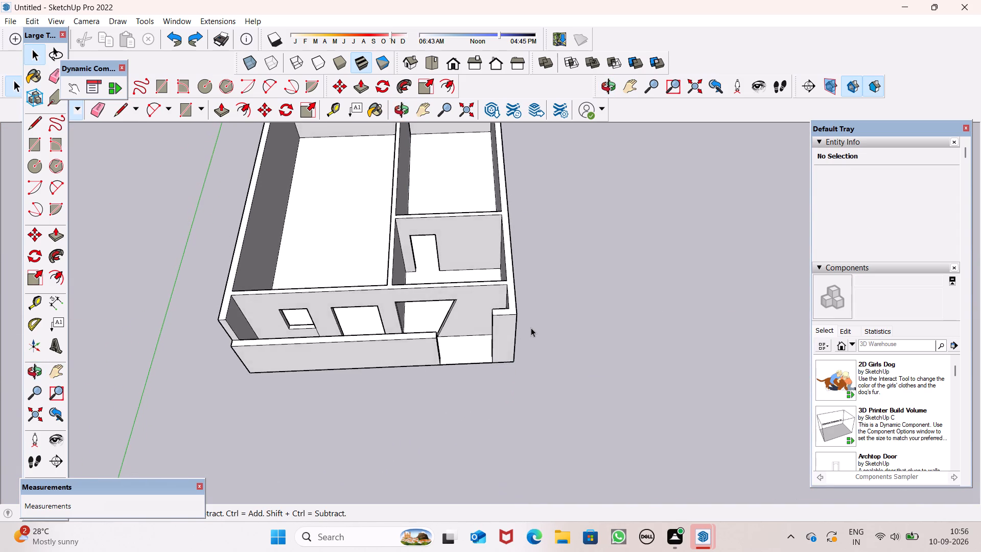
scroll(531, 327, "down", 4)
triple_click(393, 301)
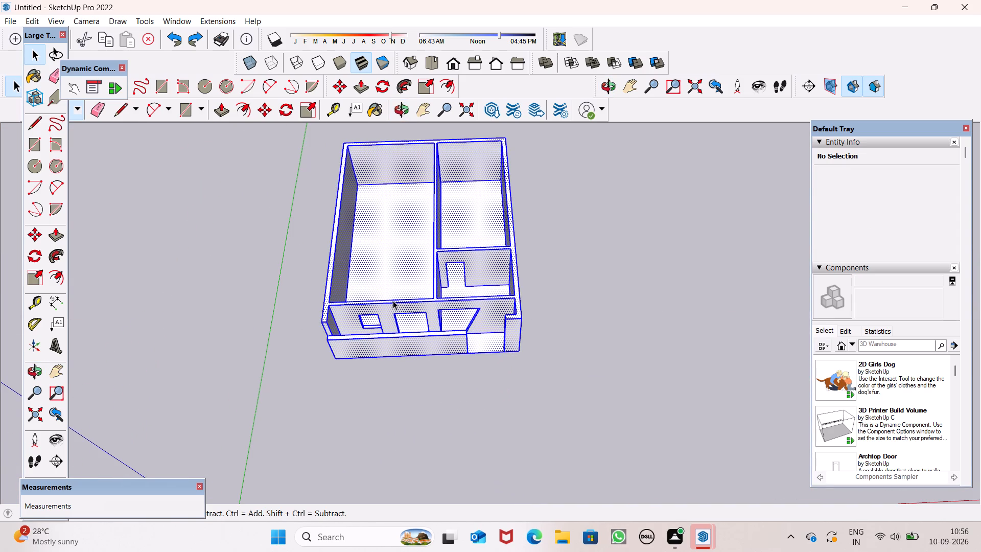
right_click(474, 343)
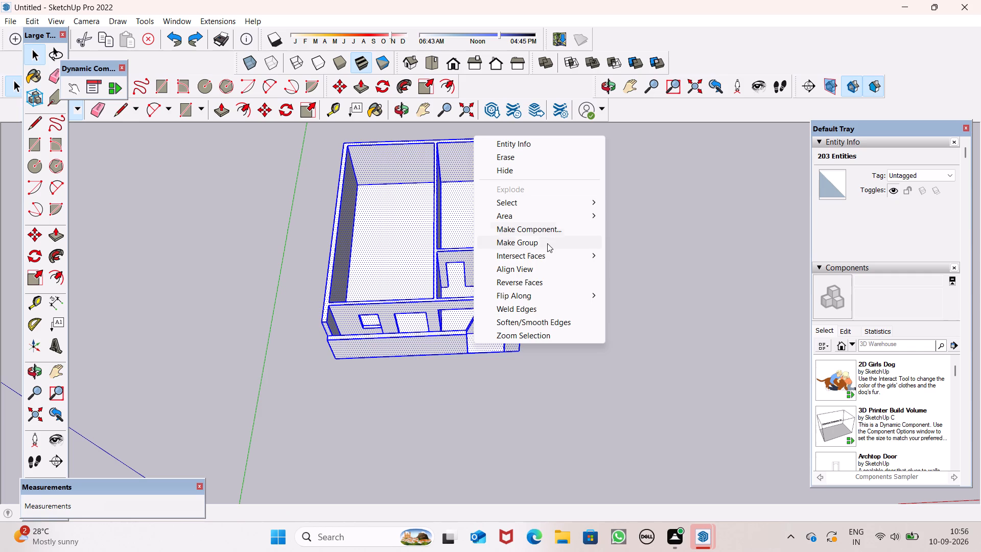
left_click(547, 243)
scroll(547, 266, "down", 3)
left_click_drag(577, 426, 574, 418)
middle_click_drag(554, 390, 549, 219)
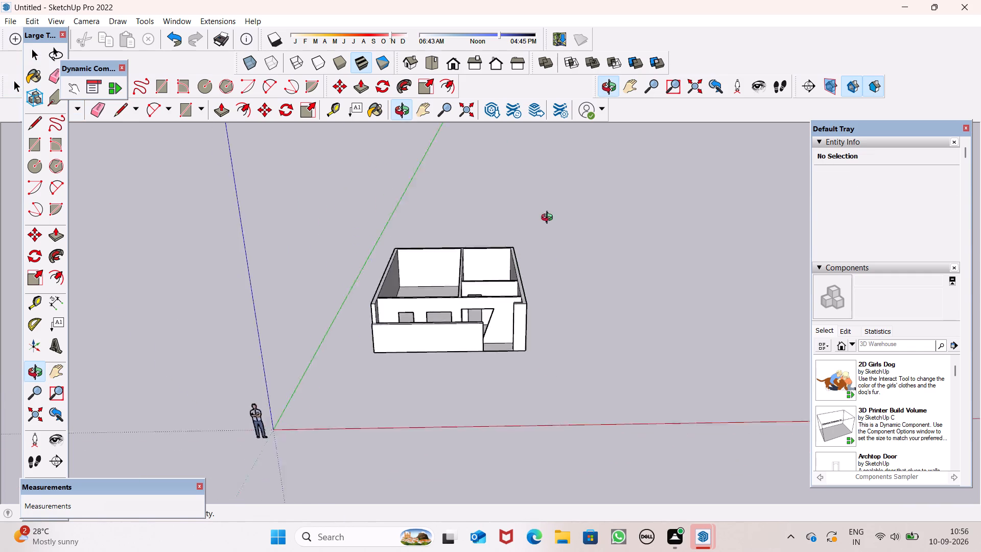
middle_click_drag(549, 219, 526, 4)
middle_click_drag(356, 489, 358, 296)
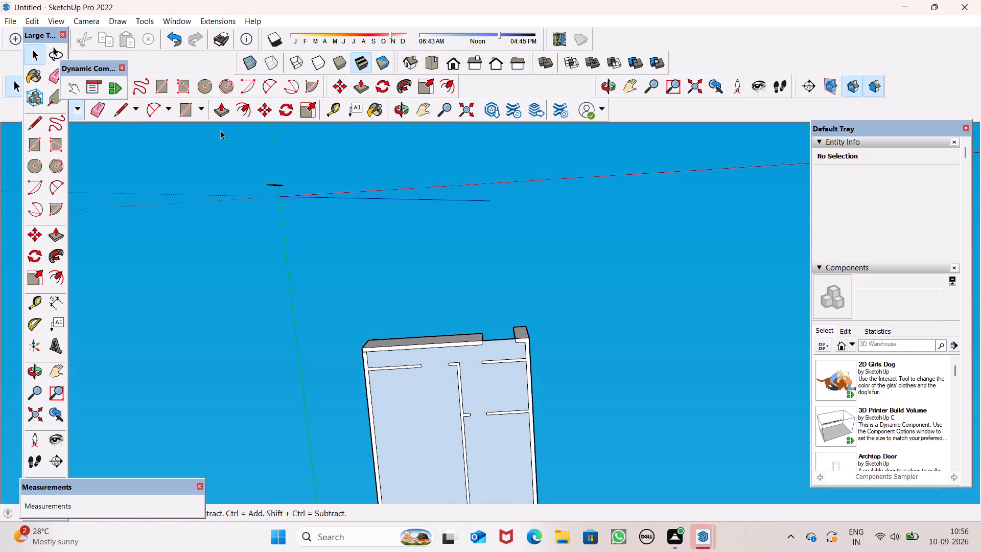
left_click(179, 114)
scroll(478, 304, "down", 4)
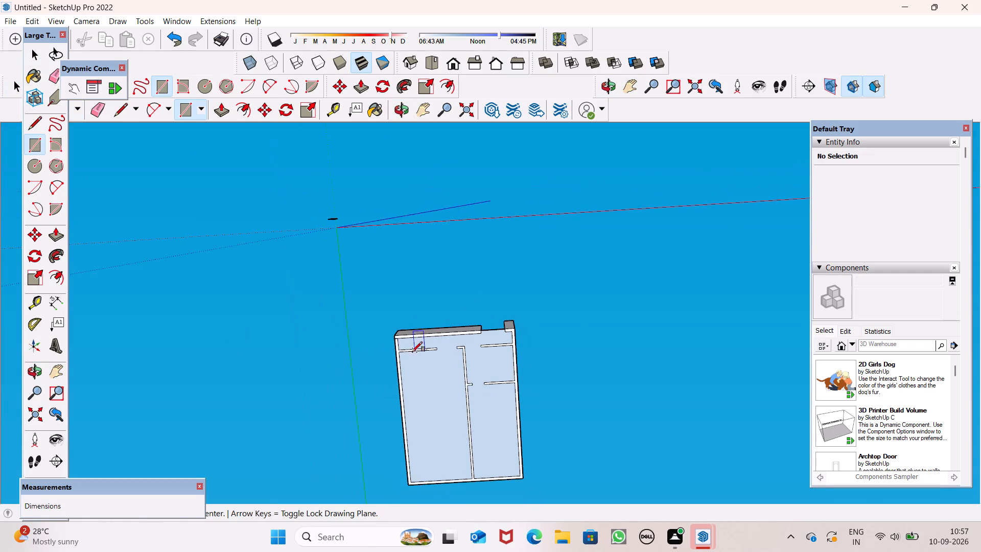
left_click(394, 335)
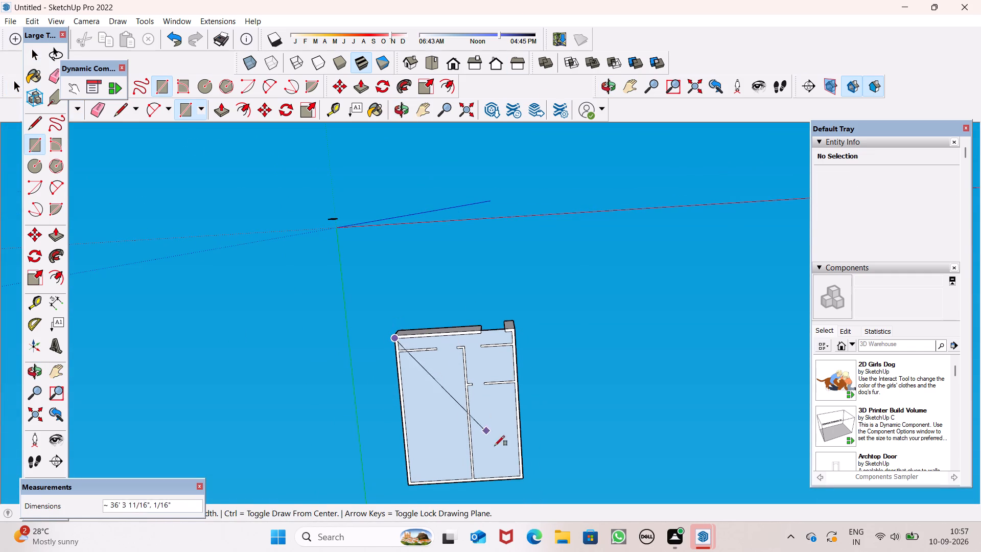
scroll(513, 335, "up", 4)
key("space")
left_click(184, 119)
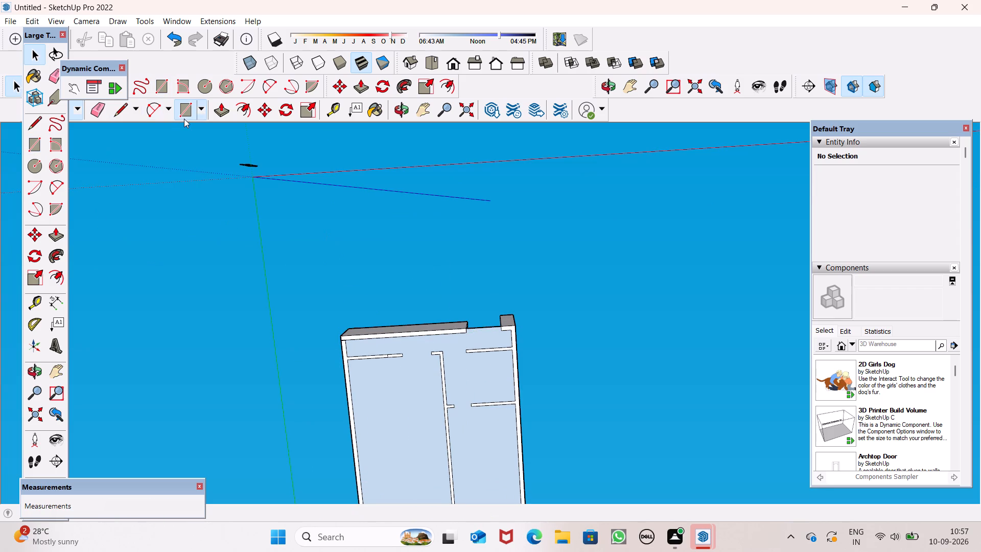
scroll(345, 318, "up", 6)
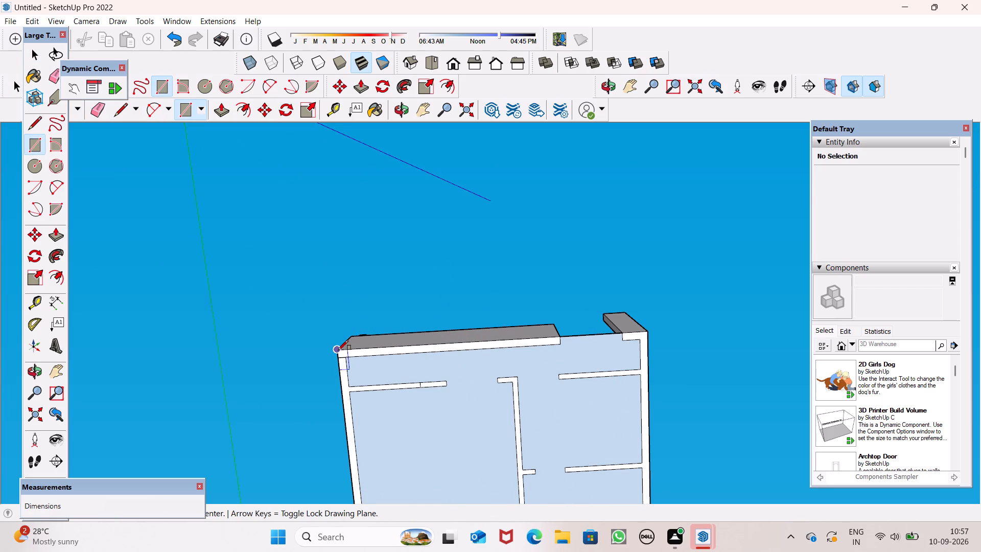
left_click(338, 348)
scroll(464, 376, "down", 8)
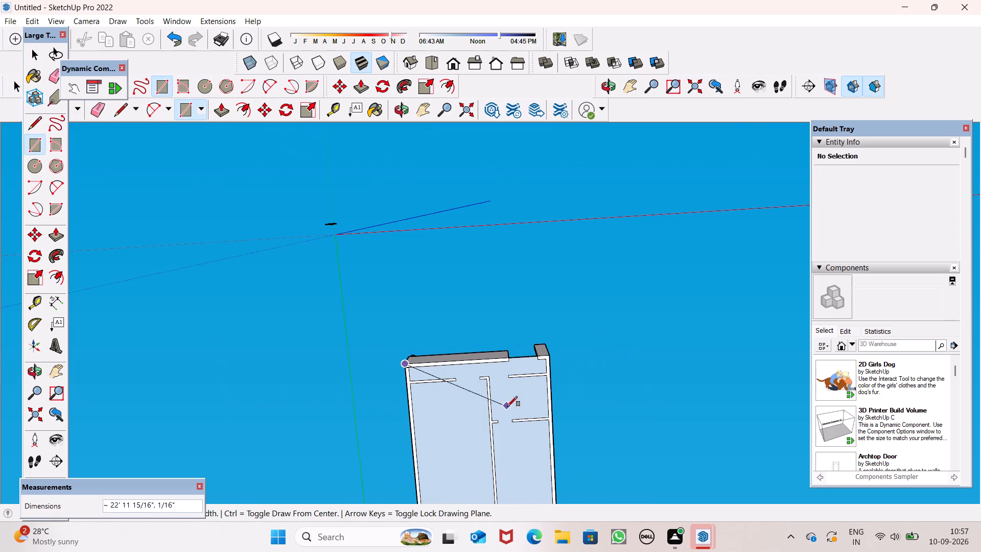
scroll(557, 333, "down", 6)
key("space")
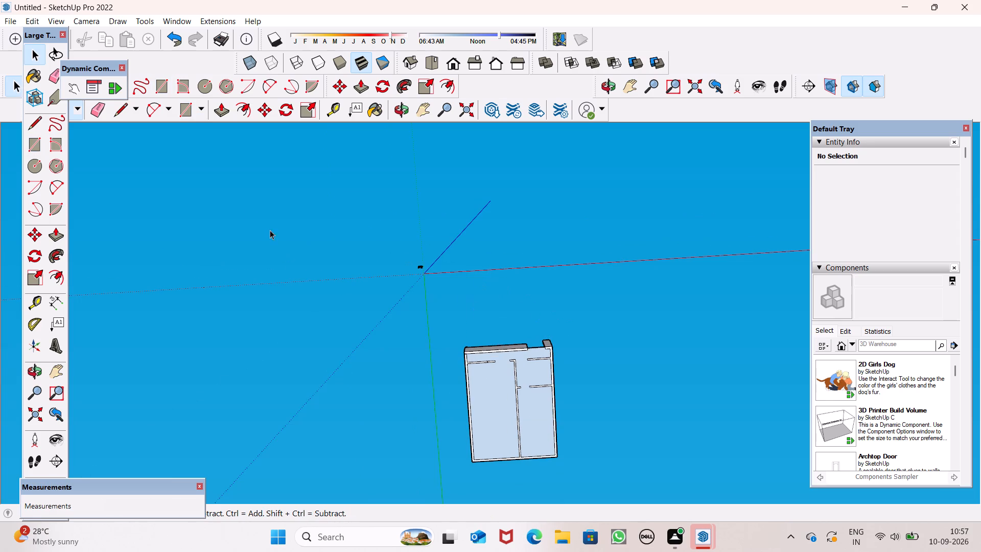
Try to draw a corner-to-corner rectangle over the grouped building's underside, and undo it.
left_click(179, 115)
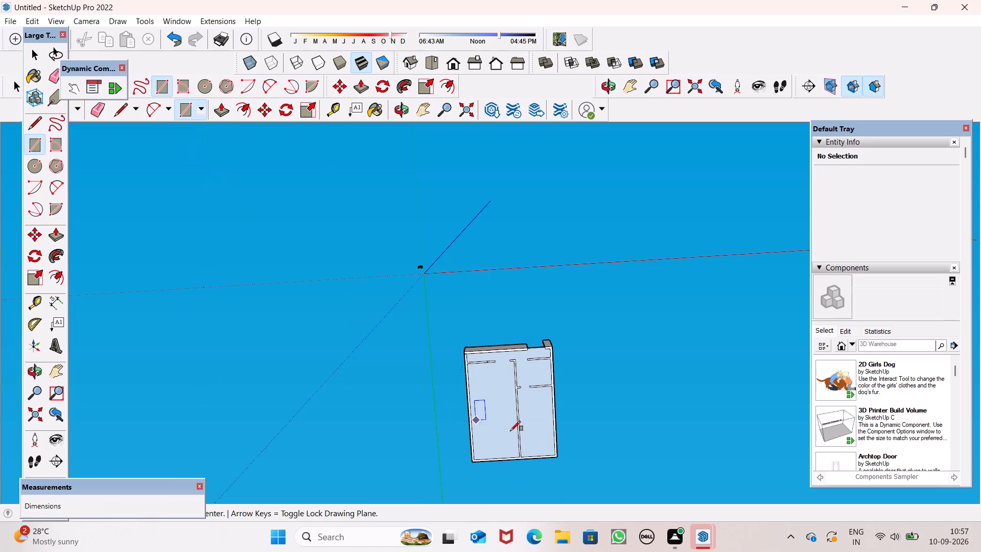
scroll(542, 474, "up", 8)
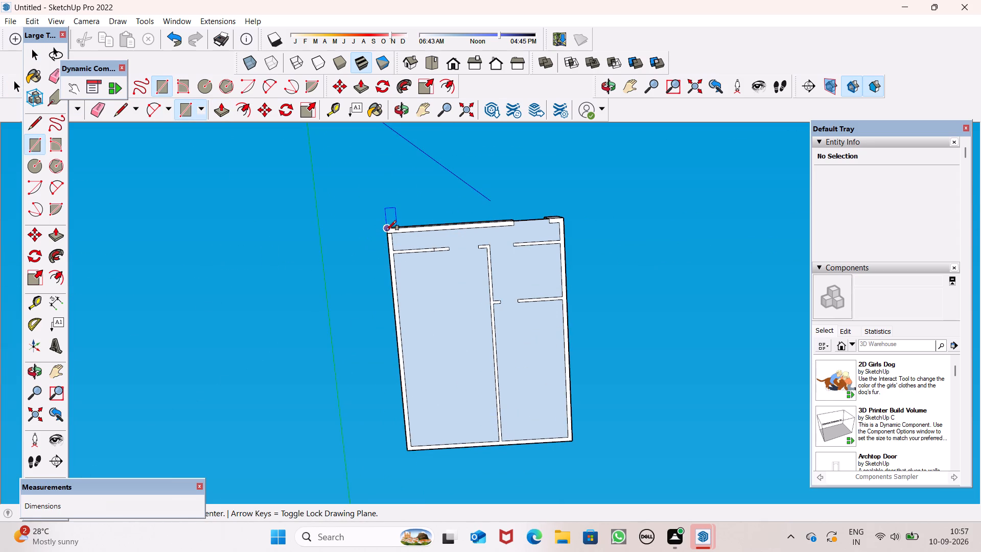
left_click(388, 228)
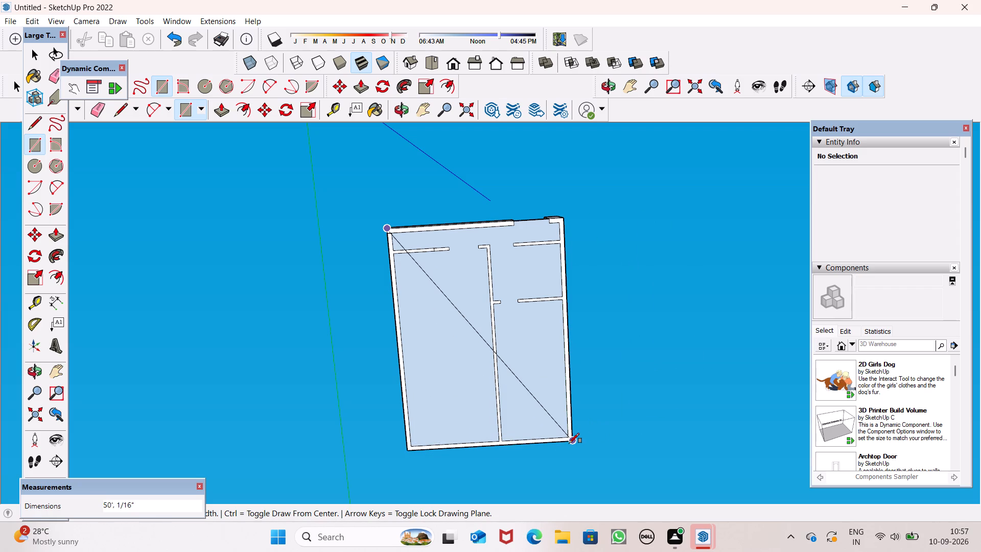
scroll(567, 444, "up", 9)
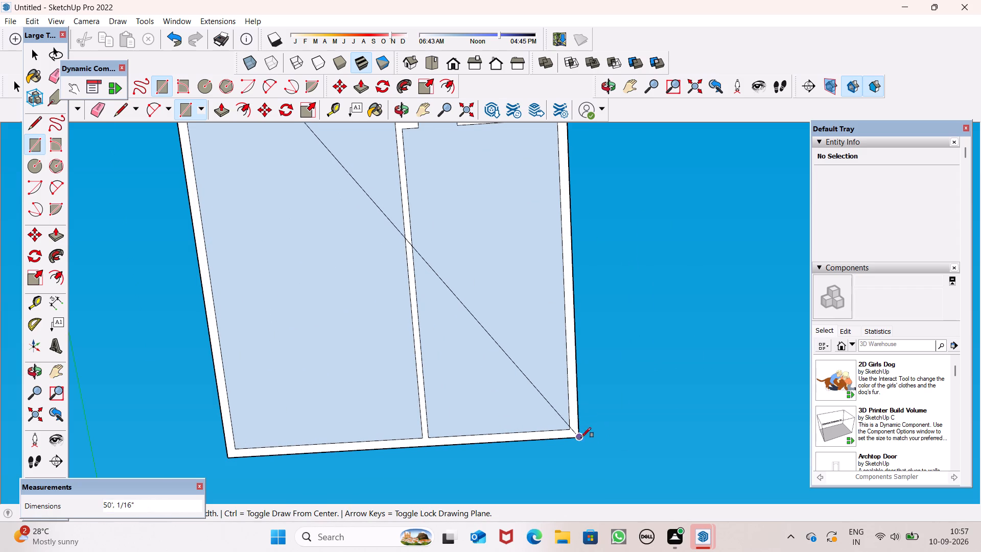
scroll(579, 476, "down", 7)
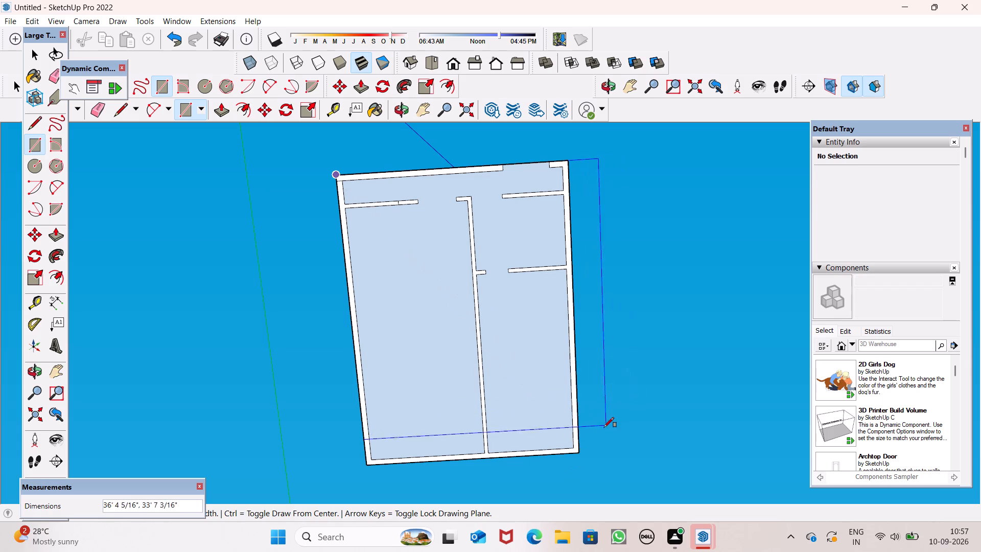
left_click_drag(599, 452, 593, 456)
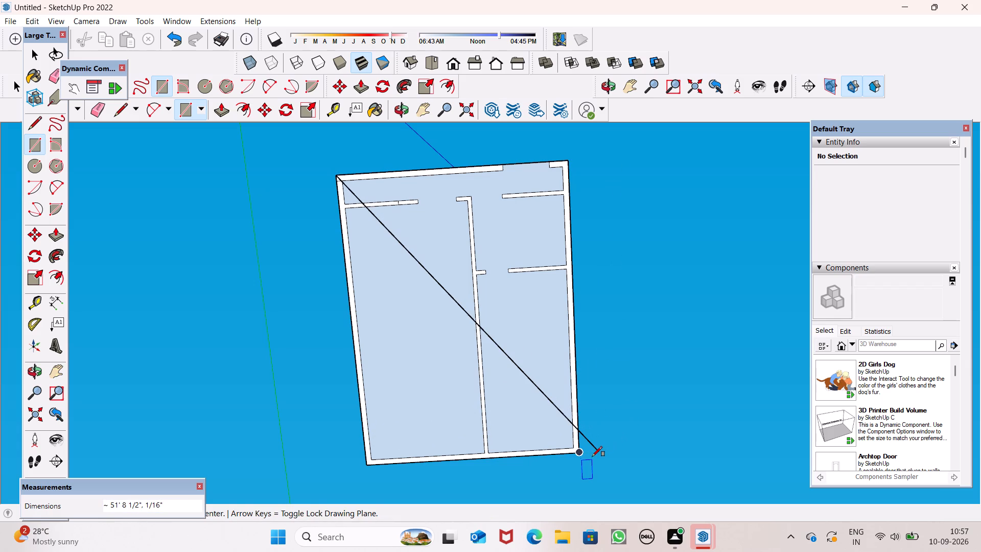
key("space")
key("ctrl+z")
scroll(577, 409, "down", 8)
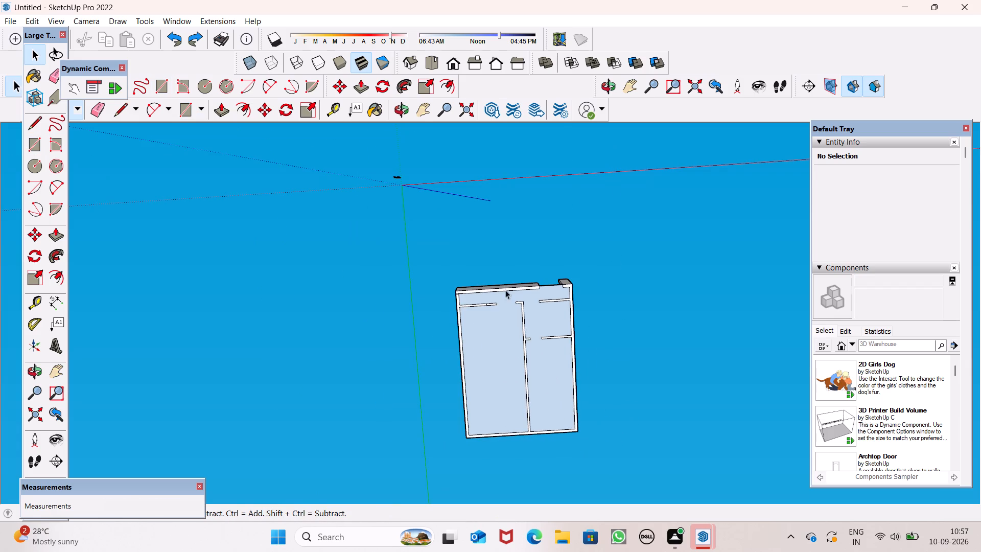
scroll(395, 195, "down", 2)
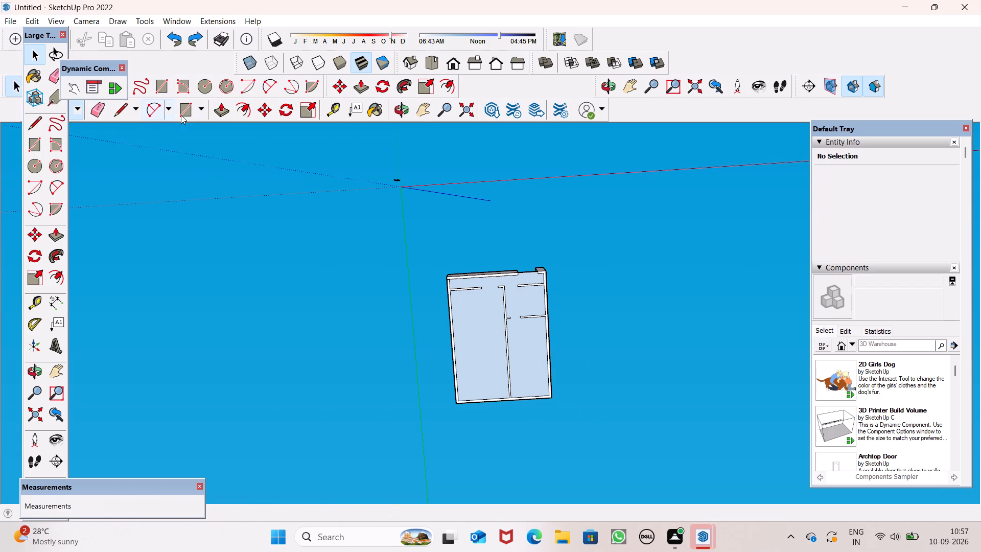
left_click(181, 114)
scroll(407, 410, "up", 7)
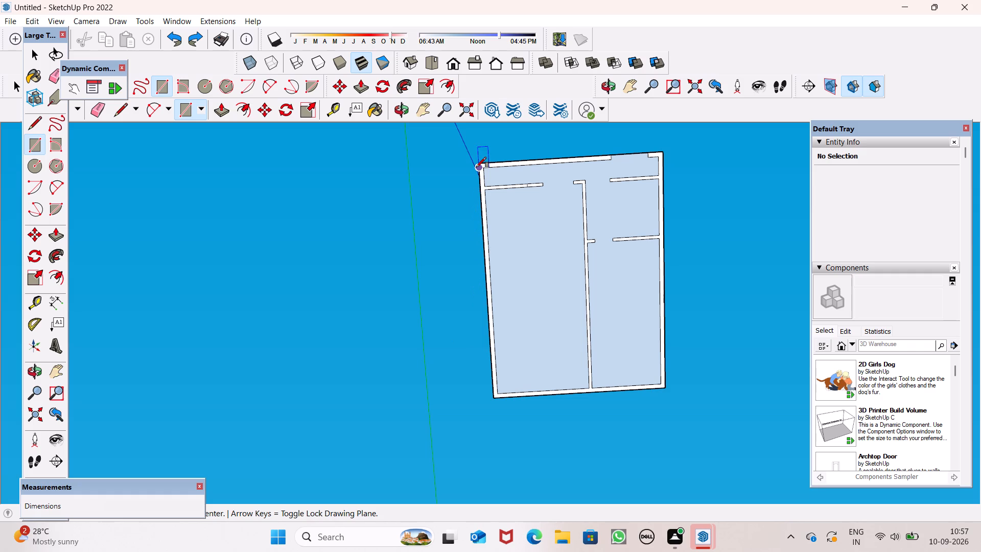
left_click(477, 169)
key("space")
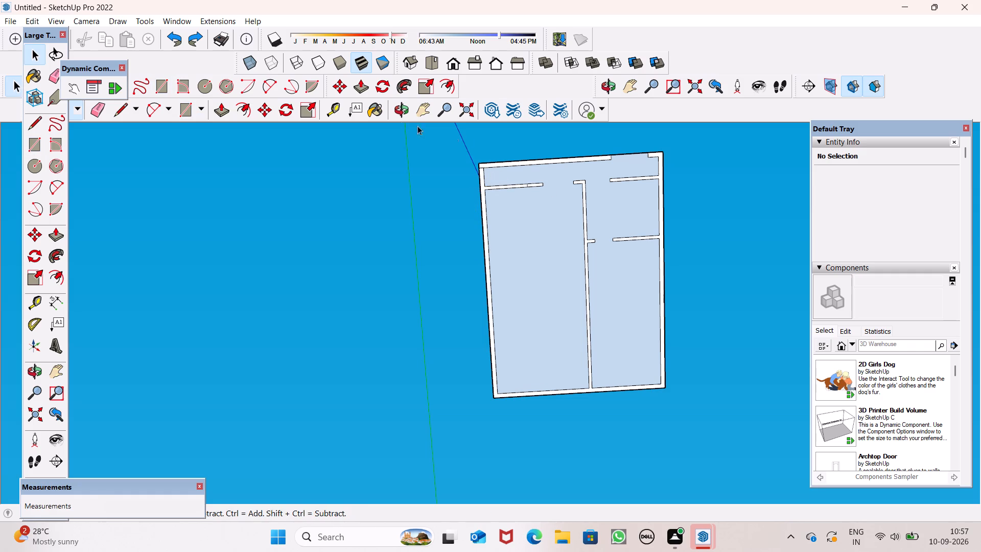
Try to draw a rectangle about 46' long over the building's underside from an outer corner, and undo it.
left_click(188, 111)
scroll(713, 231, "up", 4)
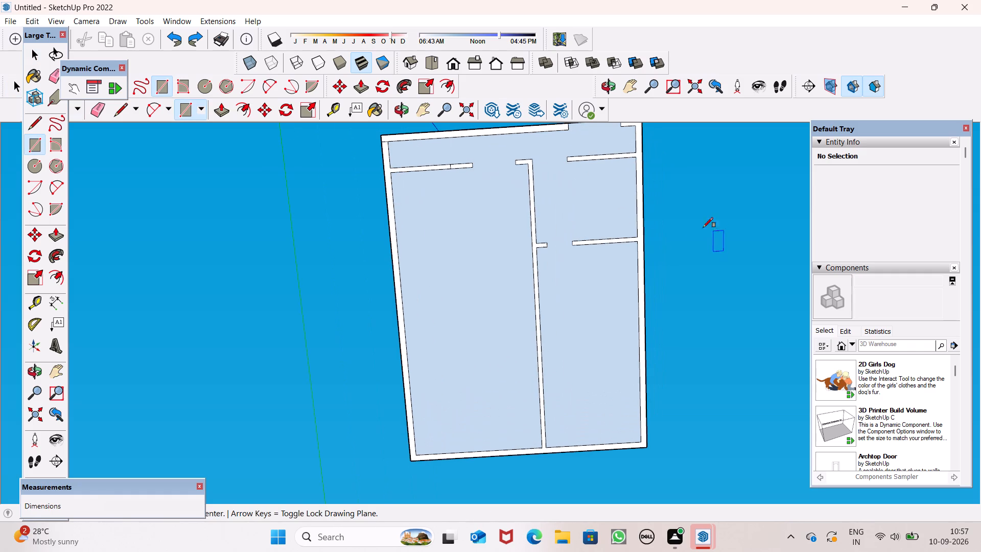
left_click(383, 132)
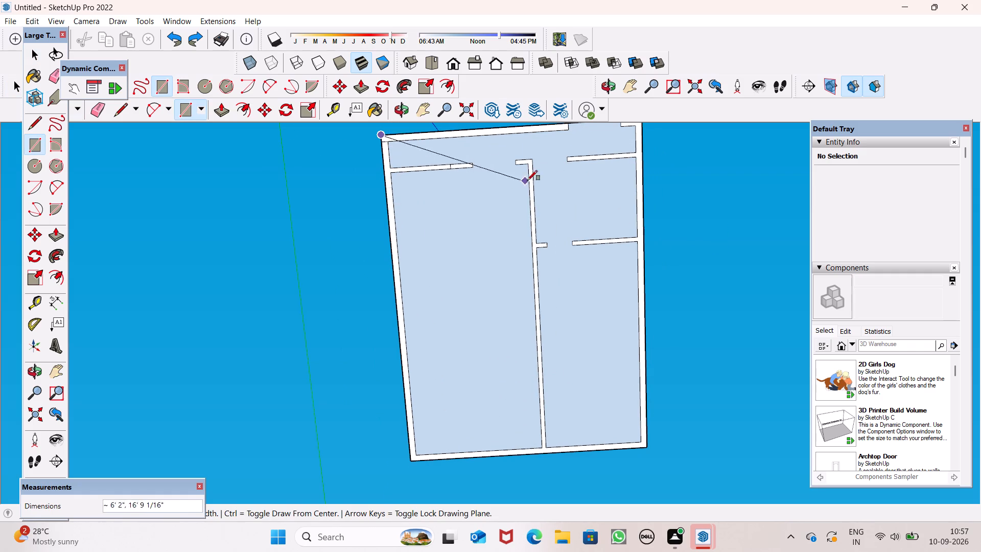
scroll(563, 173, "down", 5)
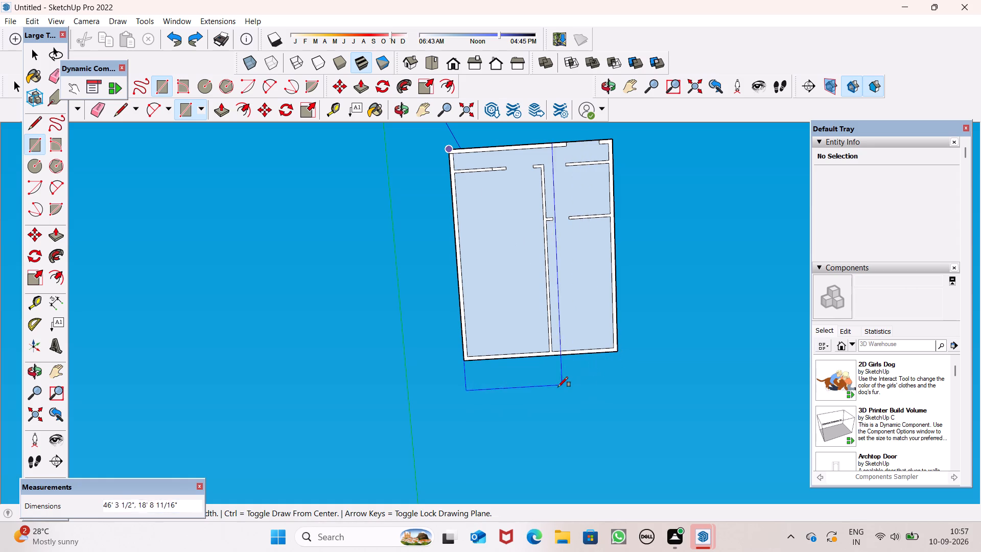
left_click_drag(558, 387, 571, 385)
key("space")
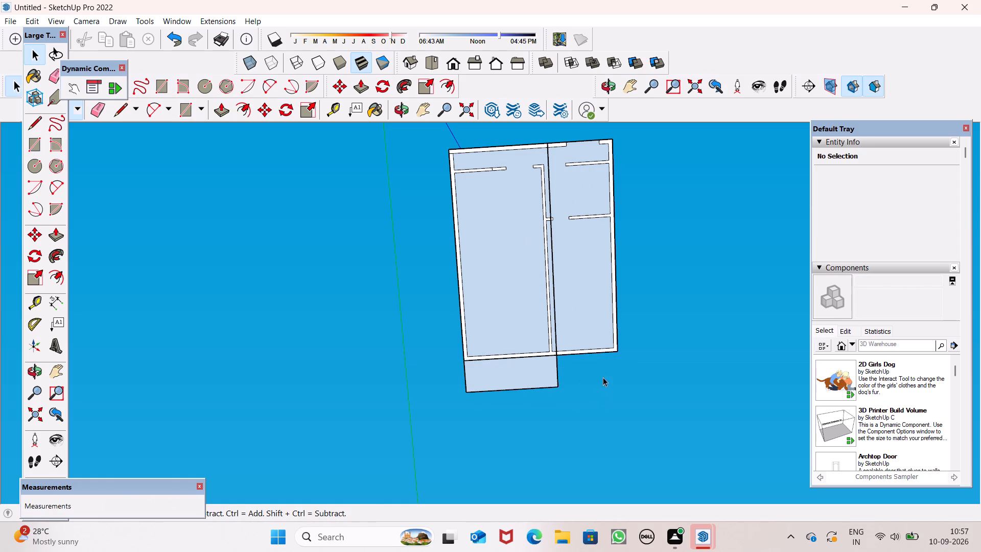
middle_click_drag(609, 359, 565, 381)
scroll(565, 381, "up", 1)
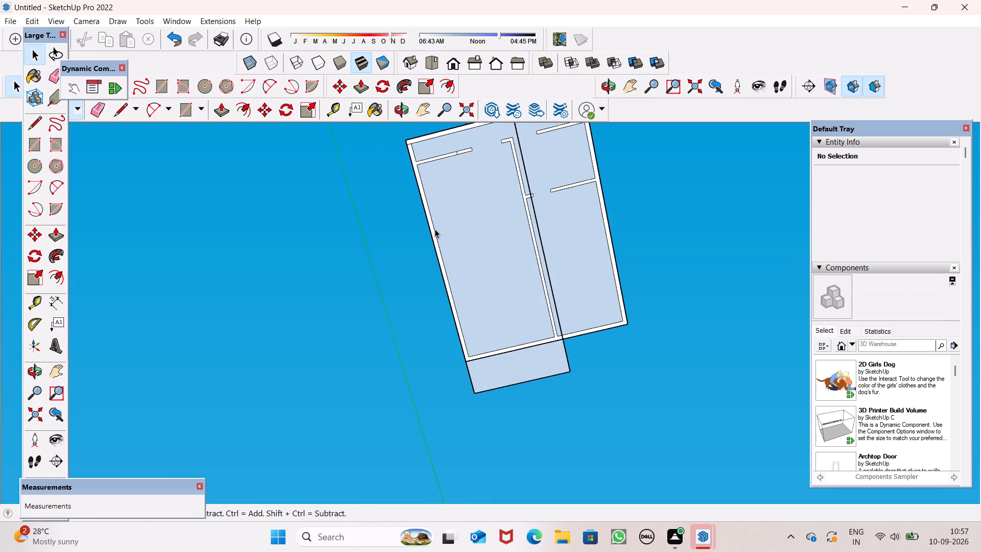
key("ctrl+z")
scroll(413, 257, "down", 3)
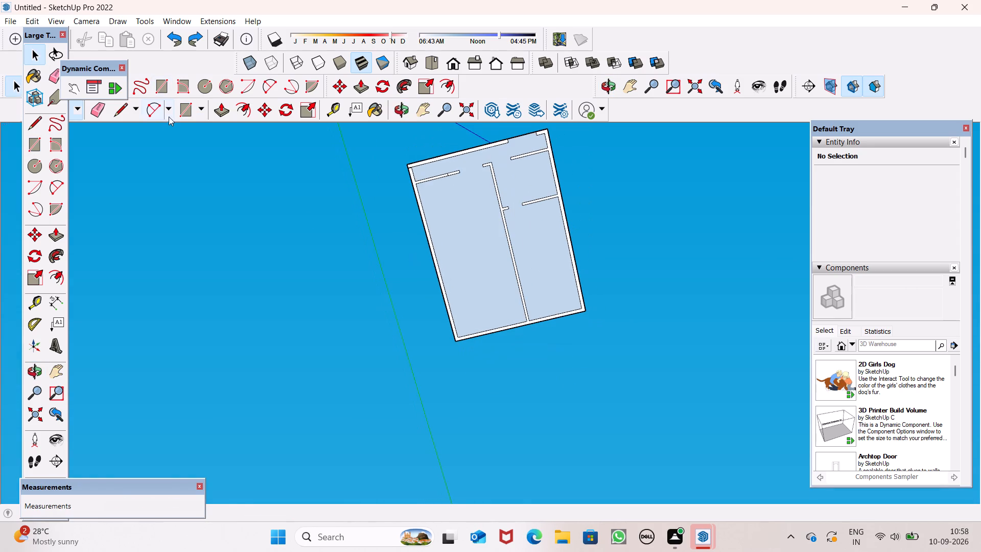
Draw a rectangle of about 40' 9" by 30' over the grouped building's underside, starting from an outer wall corner.
left_click(186, 111)
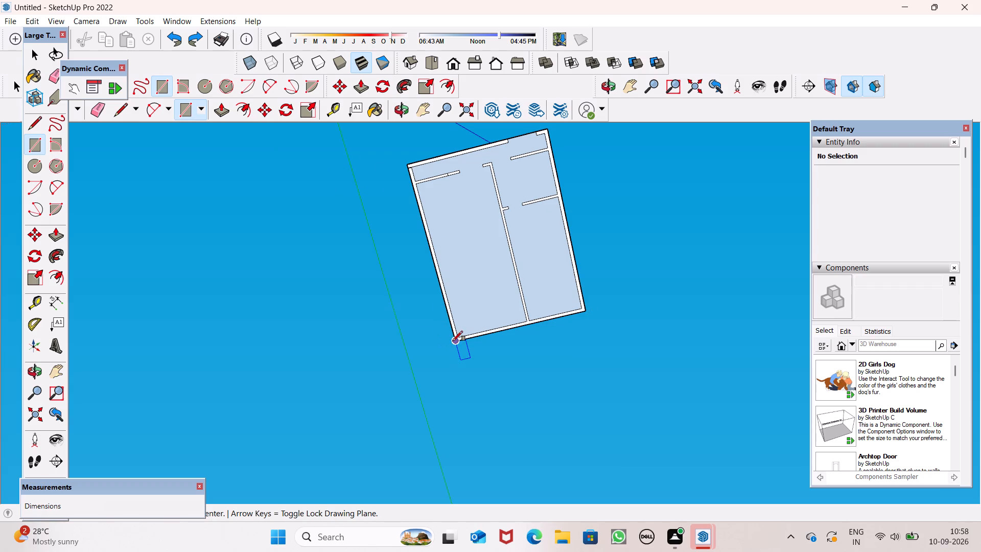
left_click_drag(457, 340, 458, 336)
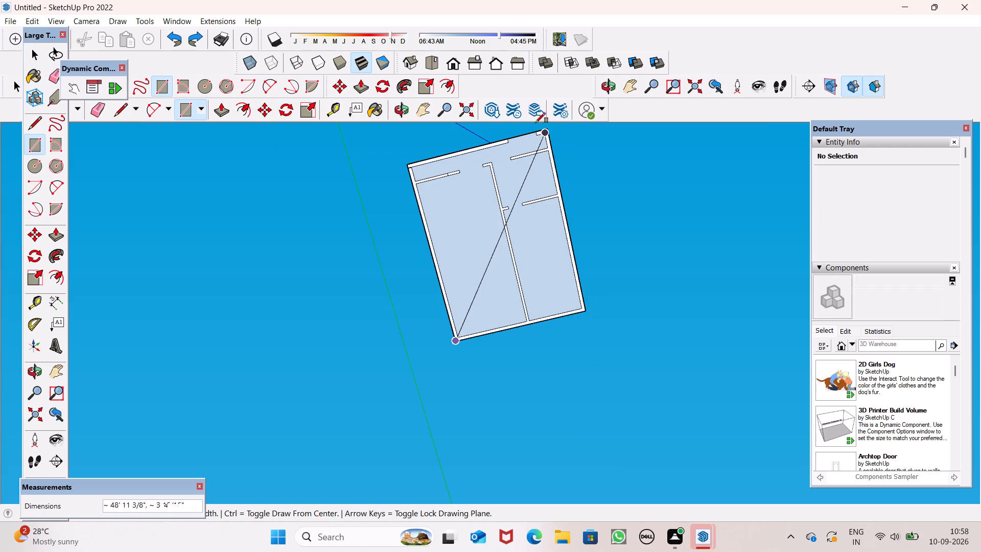
scroll(538, 129, "up", 8)
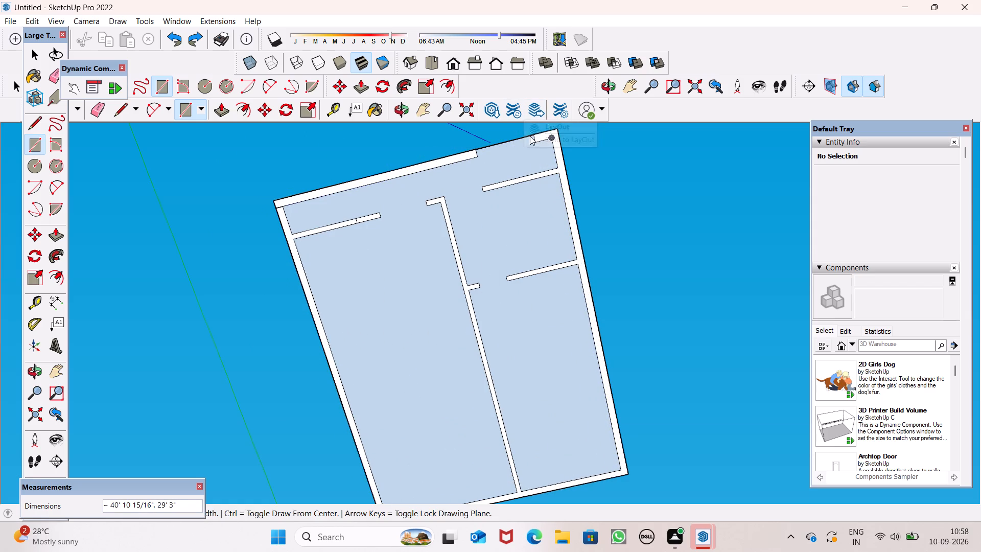
scroll(532, 153, "down", 7)
scroll(543, 139, "up", 7)
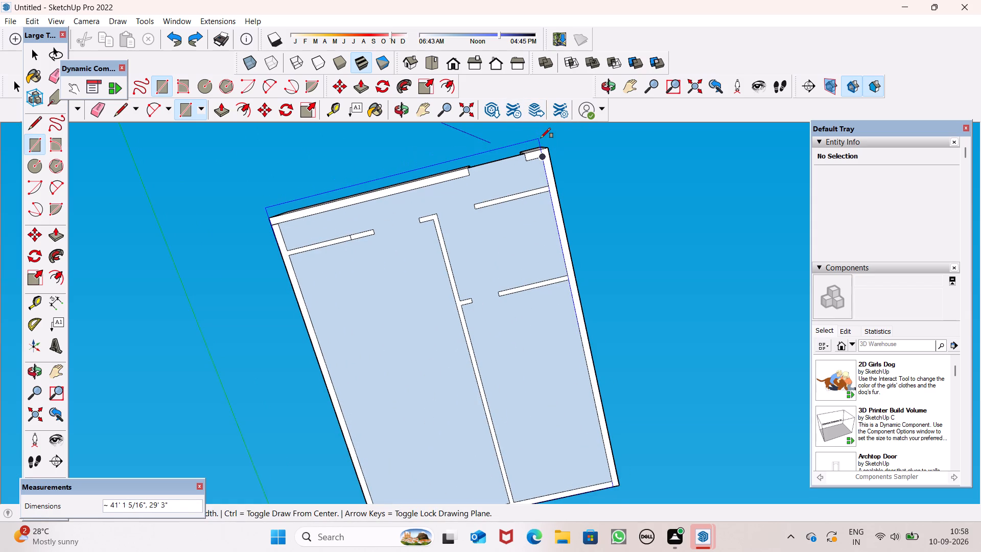
scroll(541, 138, "up", 8)
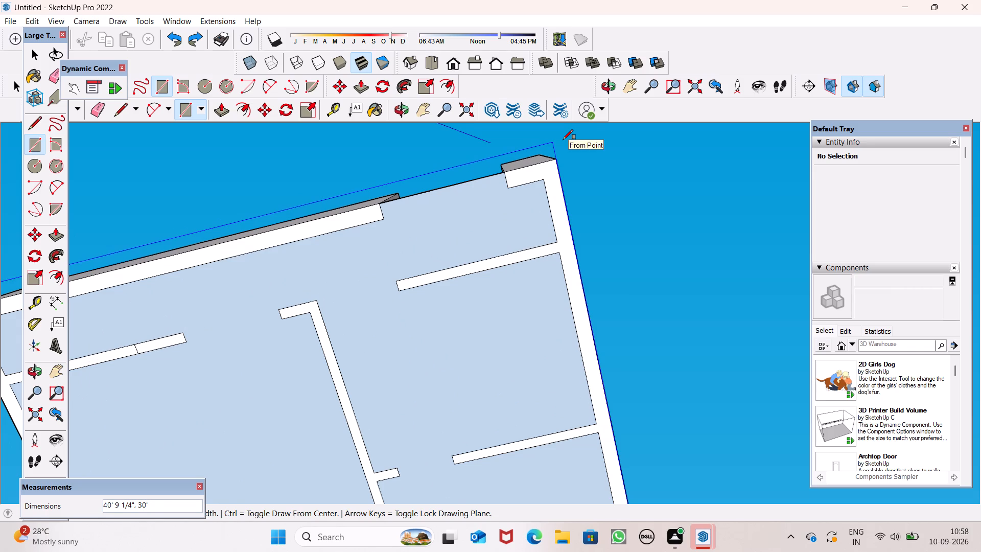
left_click(563, 140)
key("space")
scroll(601, 193, "down", 12)
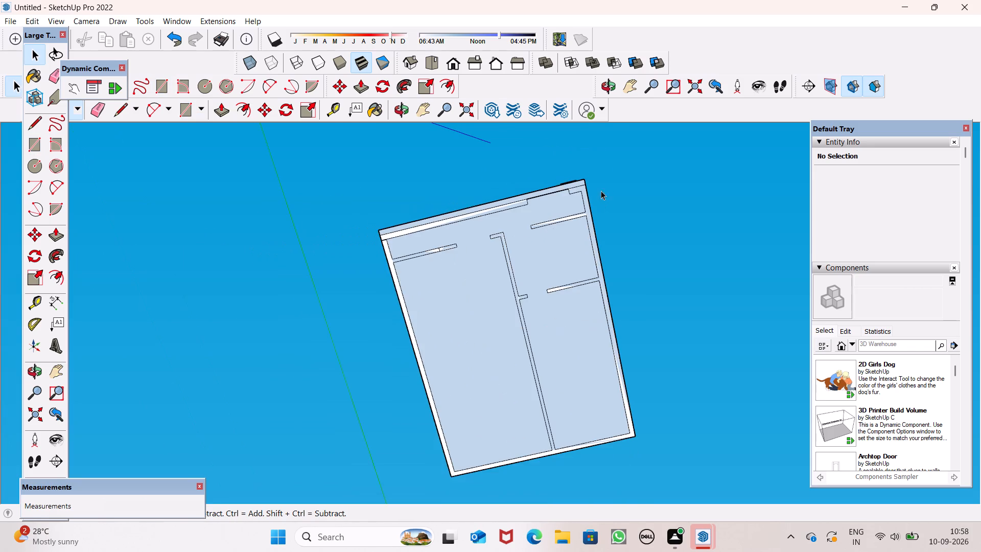
scroll(617, 167, "down", 3)
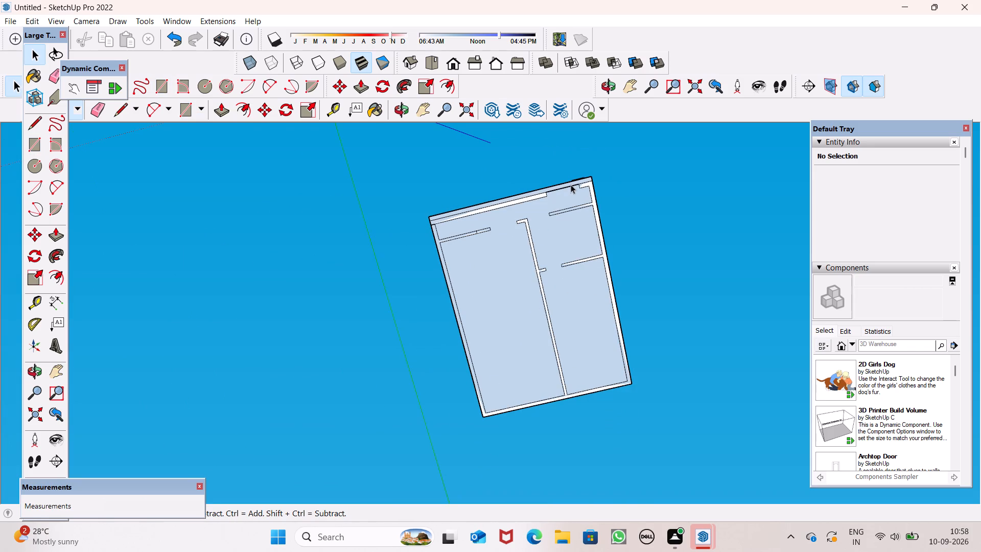
Select the new rectangular face under the building and move it out to the open space beside the house.
left_click(571, 183)
scroll(574, 191, "up", 5)
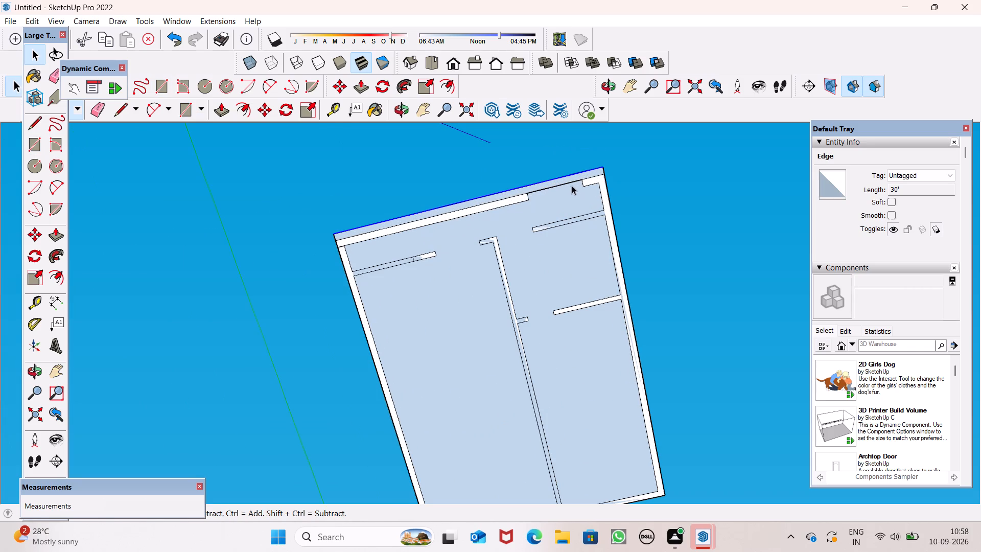
left_click(562, 182)
scroll(570, 192, "down", 4)
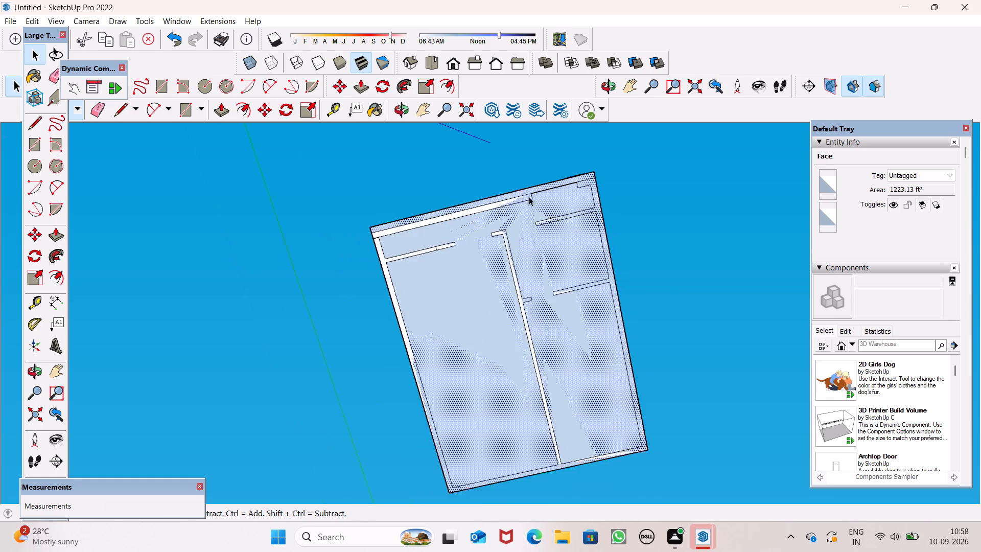
scroll(529, 197, "down", 1)
key("m")
key("Return")
left_click_drag(493, 284, 695, 293)
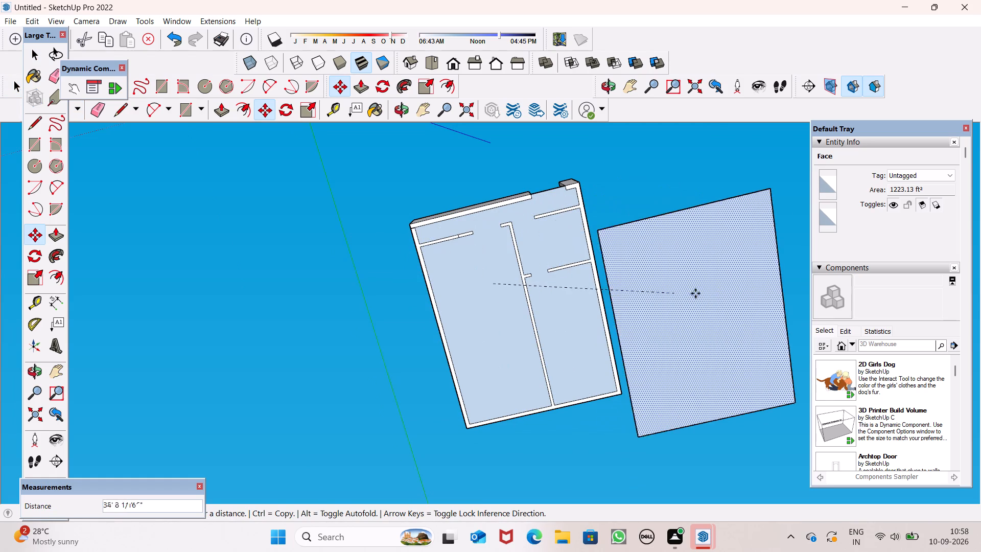
left_click_drag(695, 293, 720, 286)
scroll(557, 243, "down", 6)
Move the selected rectangular face about 11' 3 1/2" to shift it farther from the house.
middle_click_drag(539, 272, 533, 531)
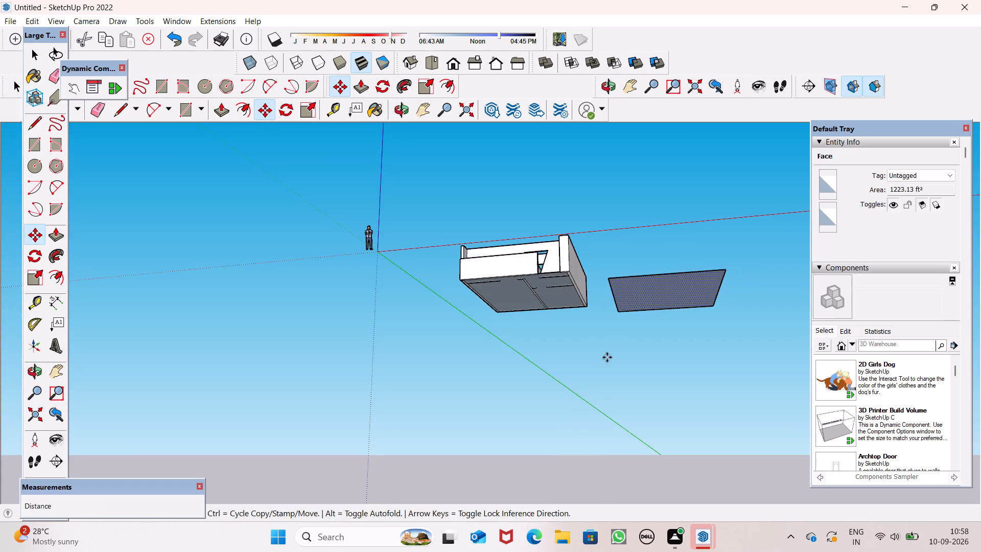
middle_click_drag(618, 352, 703, 529)
scroll(690, 304, "up", 7)
middle_click_drag(671, 300, 633, 405)
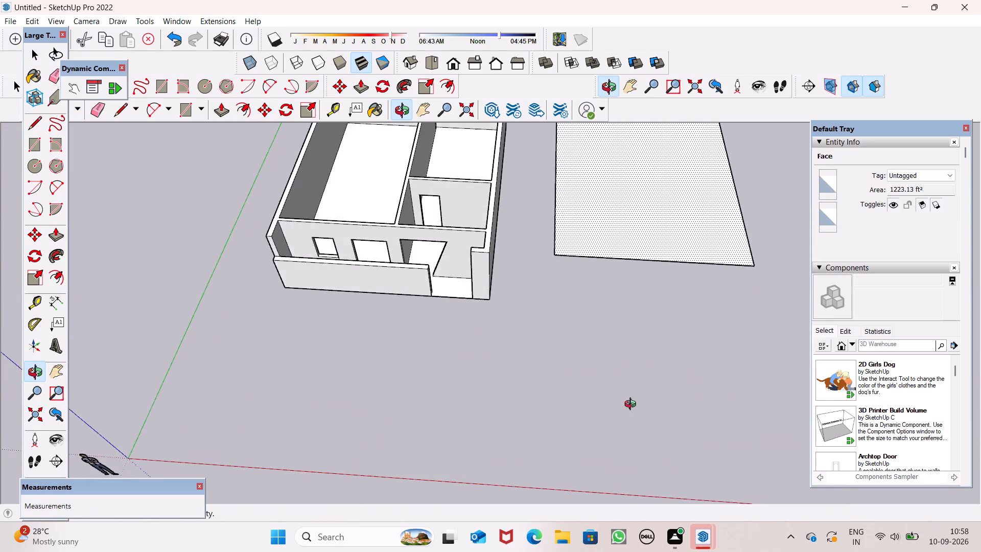
middle_click_drag(633, 405, 630, 397)
scroll(662, 286, "down", 5)
scroll(688, 243, "up", 4)
scroll(697, 242, "down", 5)
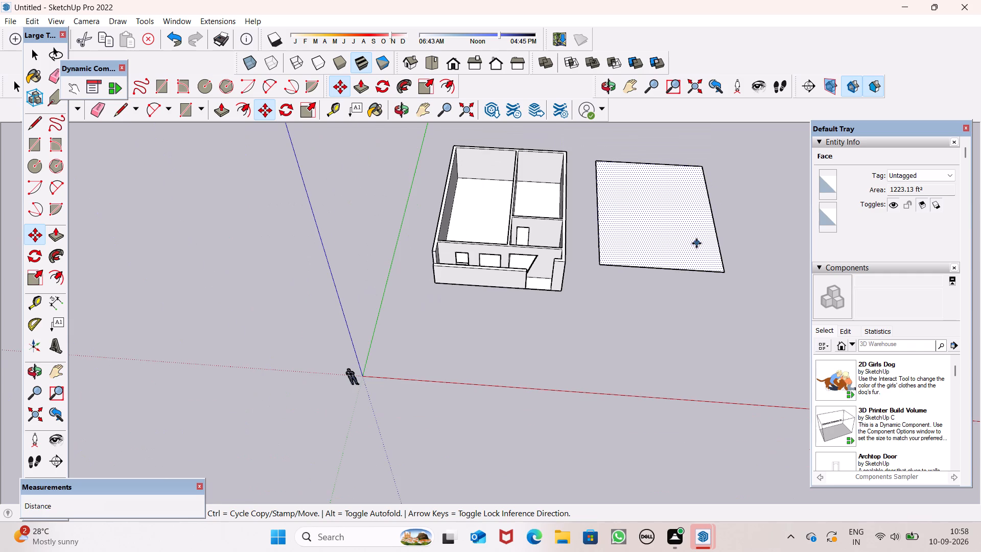
scroll(501, 280, "up", 8)
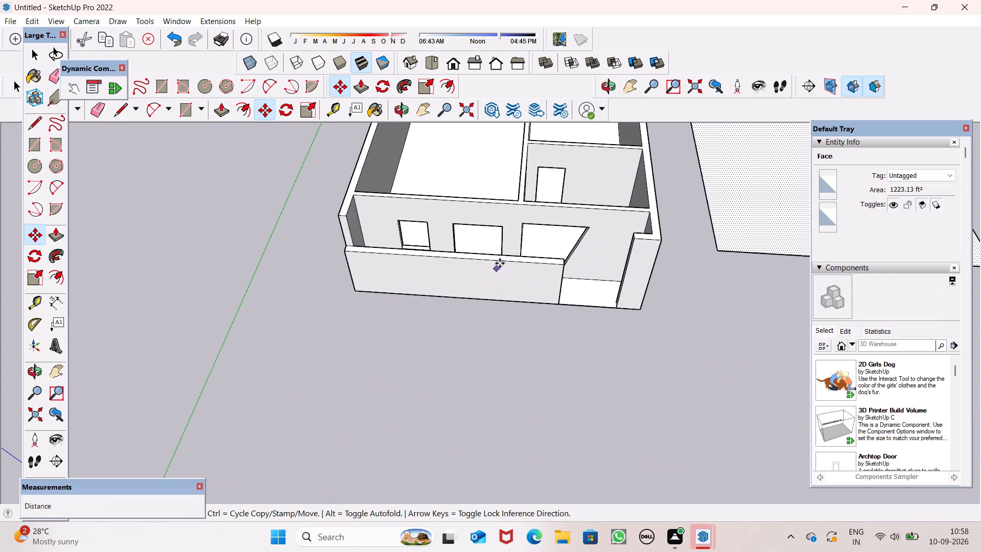
middle_click_drag(504, 255, 536, 313)
scroll(525, 201, "down", 13)
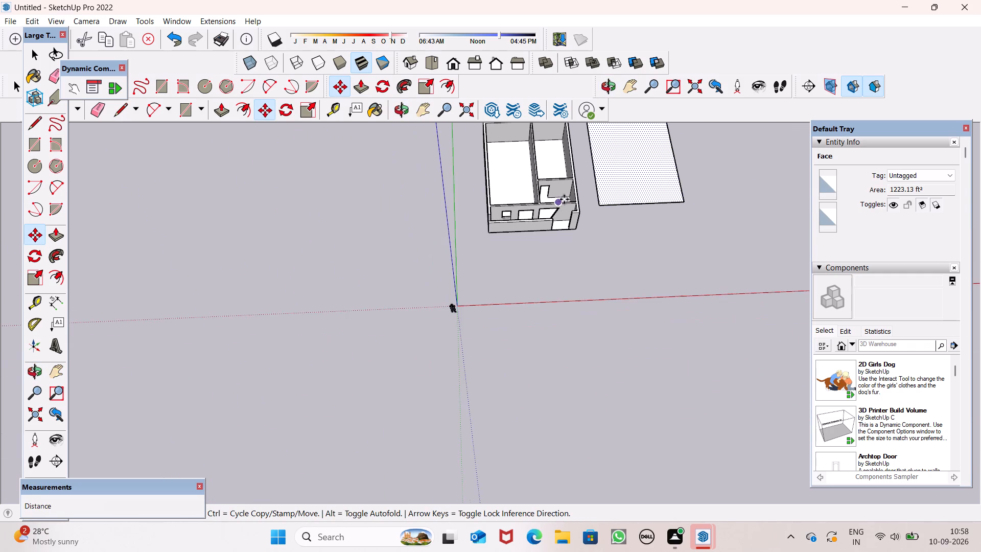
scroll(565, 179, "up", 7)
middle_click_drag(592, 218, 601, 266)
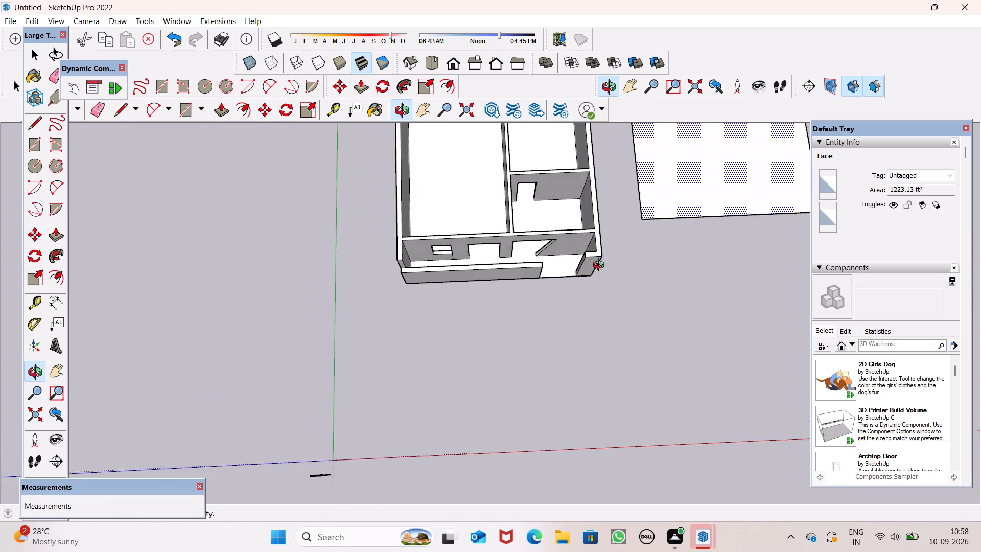
middle_click_drag(601, 266, 558, 136)
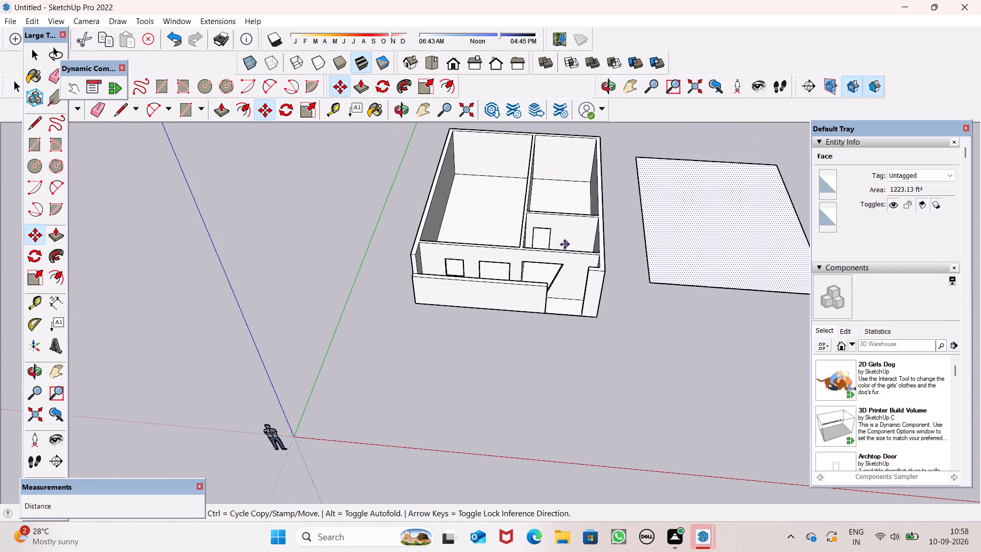
scroll(563, 244, "up", 5)
scroll(652, 244, "up", 1)
middle_click_drag(668, 245, 676, 224)
scroll(668, 321, "down", 1)
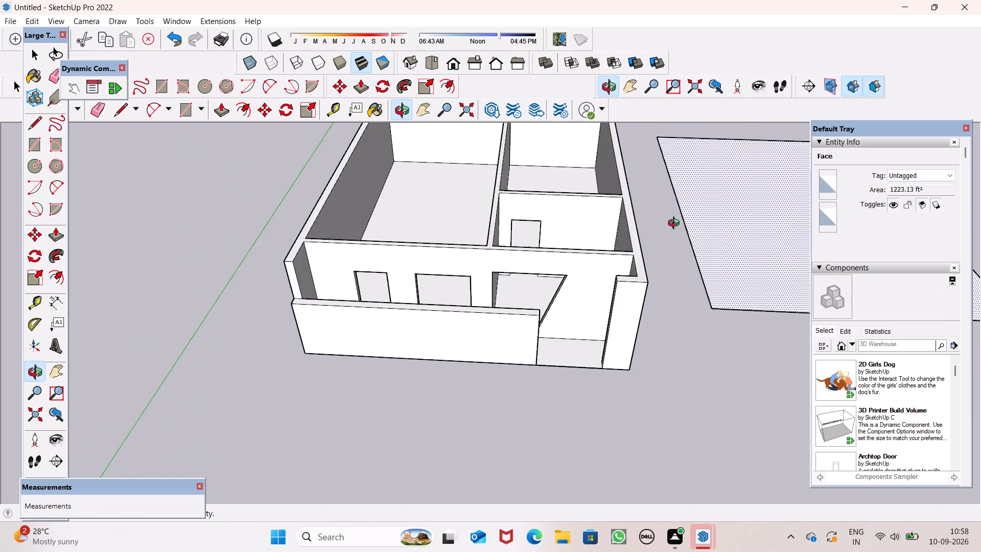
middle_click_drag(676, 224, 709, 181)
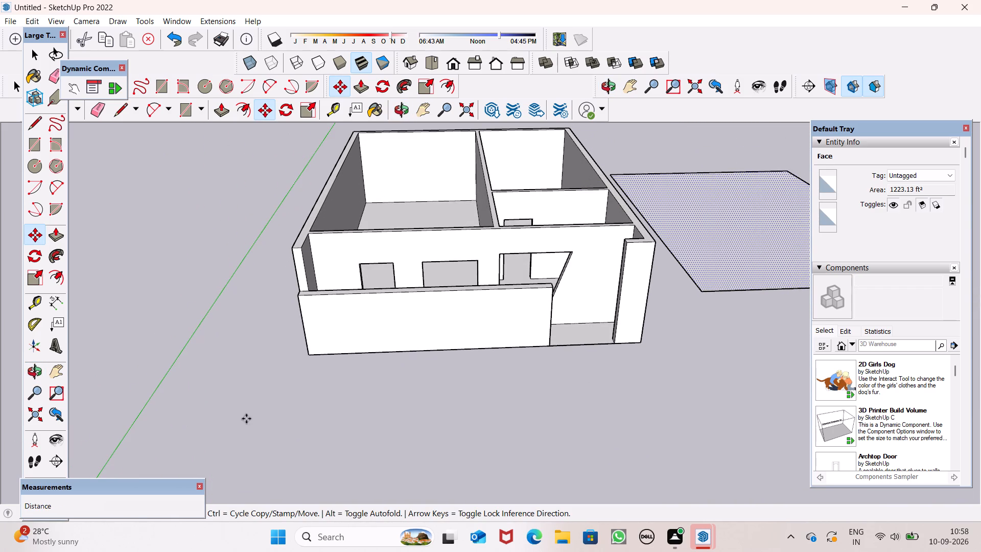
left_click_drag(231, 399, 234, 393)
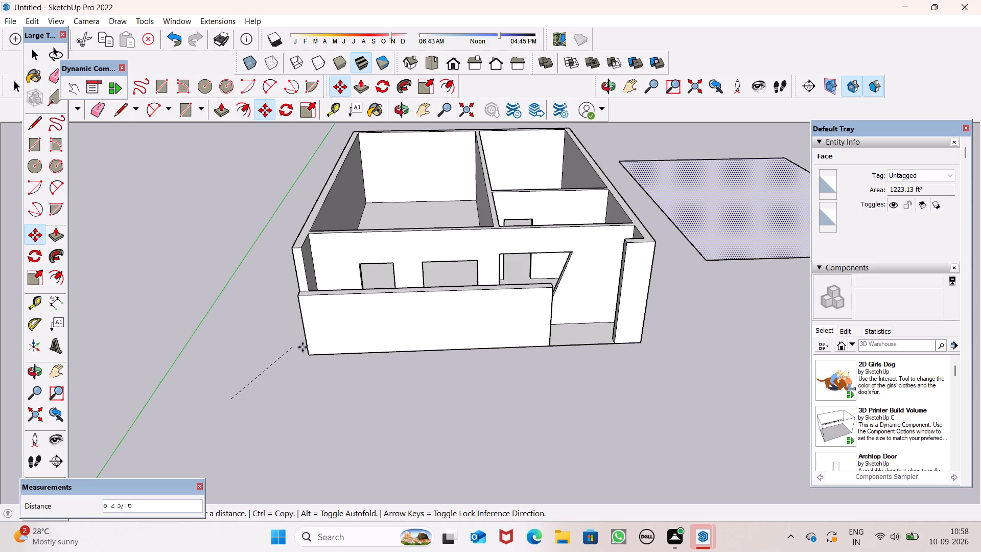
left_click(373, 375)
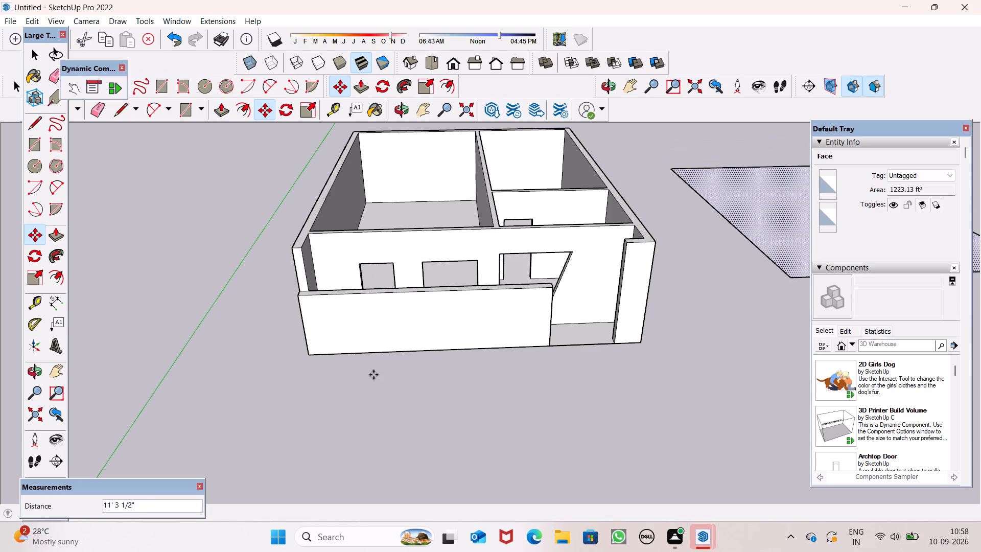
scroll(329, 421, "down", 4)
key("space")
key("space")
middle_click_drag(593, 392, 459, 401)
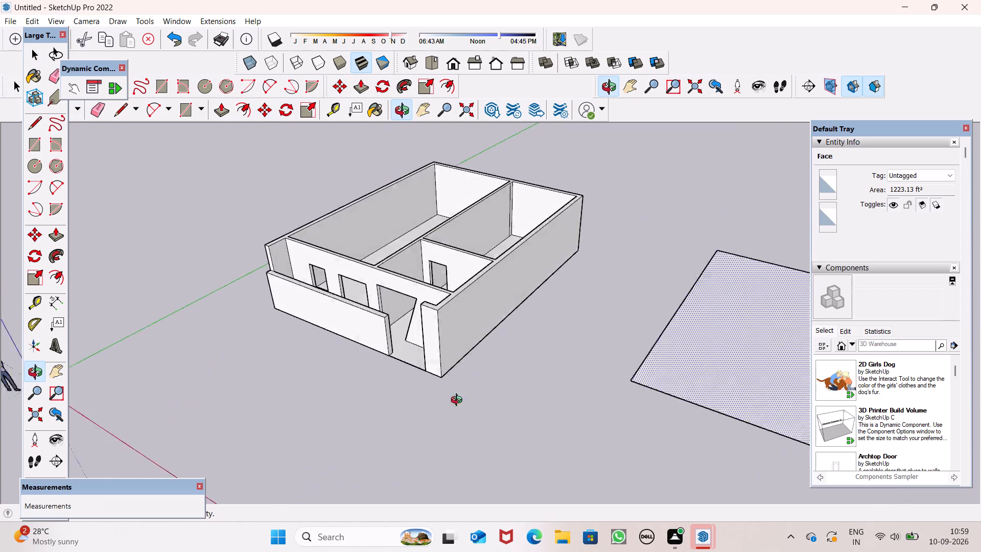
middle_click_drag(459, 401, 545, 377)
key("space")
Push/Pull the separate rectangular face upward by 6" to form a thin slab beside the house.
left_click(710, 405)
scroll(597, 318, "down", 7)
scroll(798, 307, "up", 6)
scroll(747, 333, "up", 6)
left_click(688, 341)
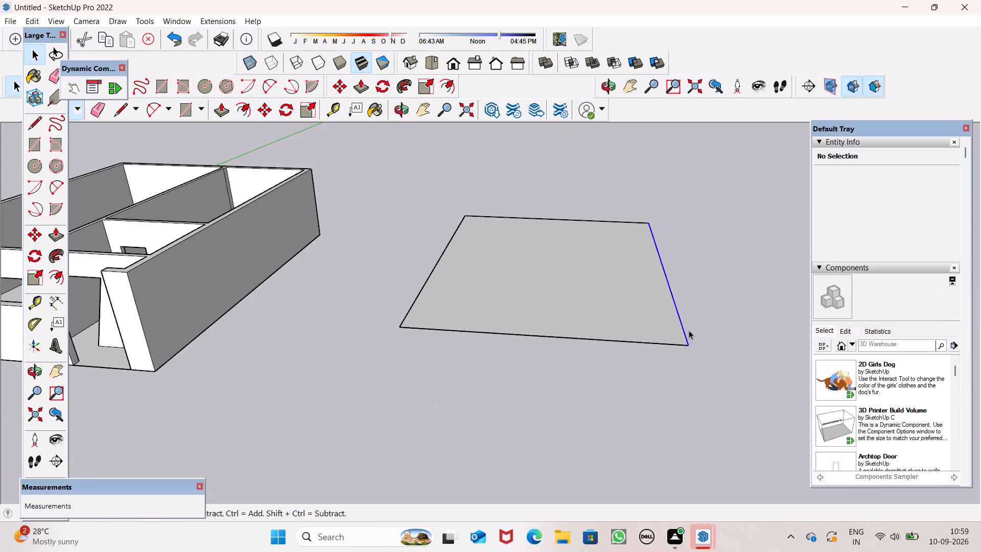
scroll(690, 330, "down", 5)
left_click_drag(712, 353, 712, 359)
left_click_drag(690, 334, 692, 394)
scroll(693, 341, "down", 4)
middle_click_drag(692, 341, 675, 496)
scroll(658, 221, "up", 2)
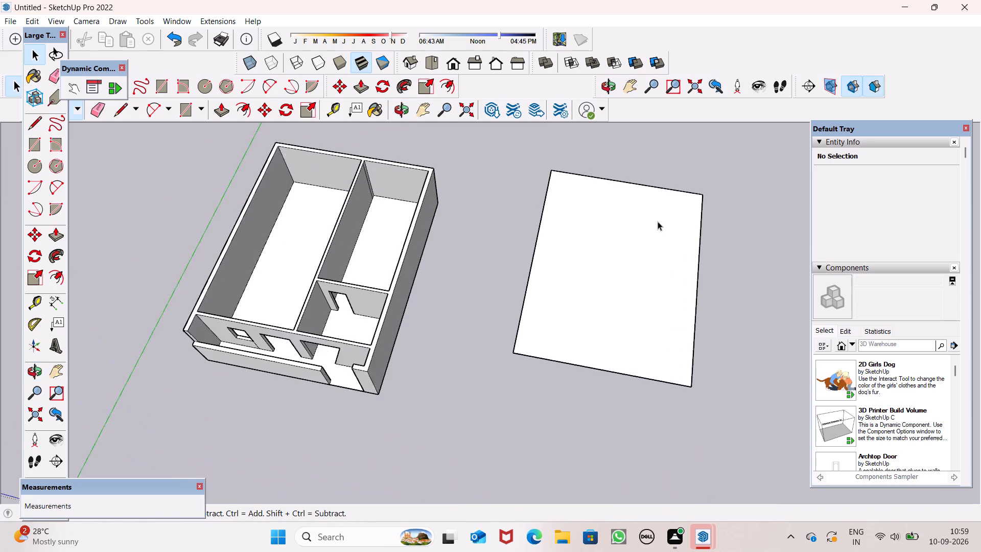
scroll(658, 221, "up", 1)
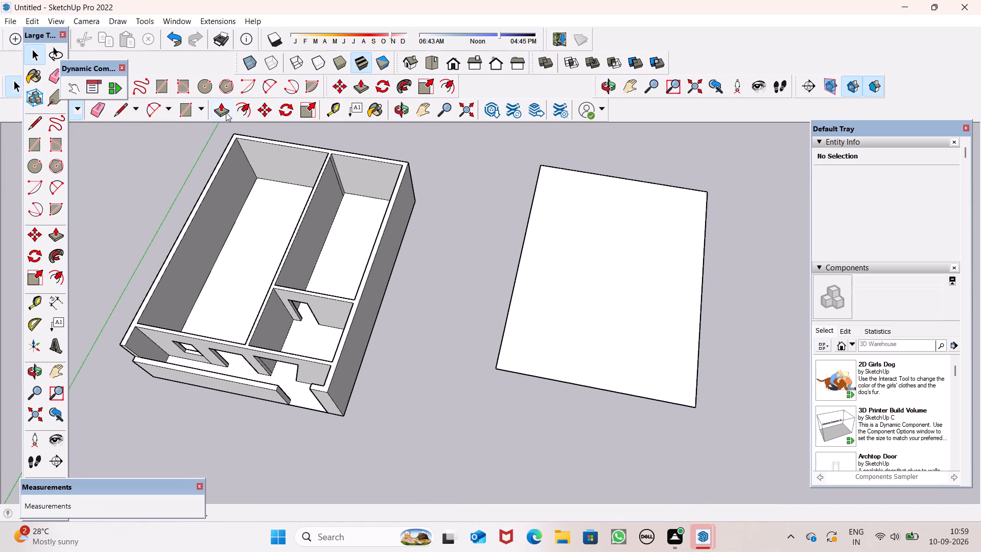
left_click(226, 112)
left_click_drag(520, 349, 525, 339)
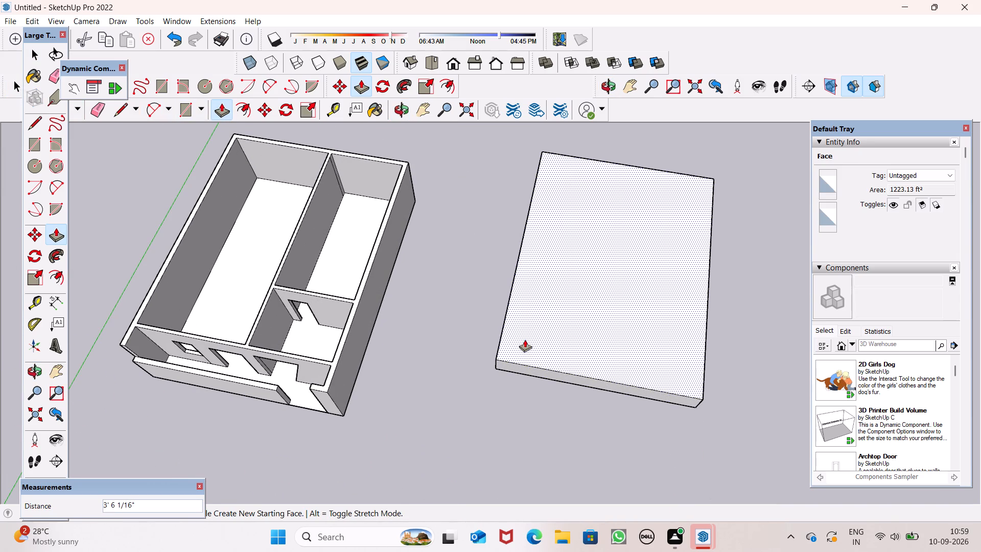
left_click_drag(525, 339, 526, 338)
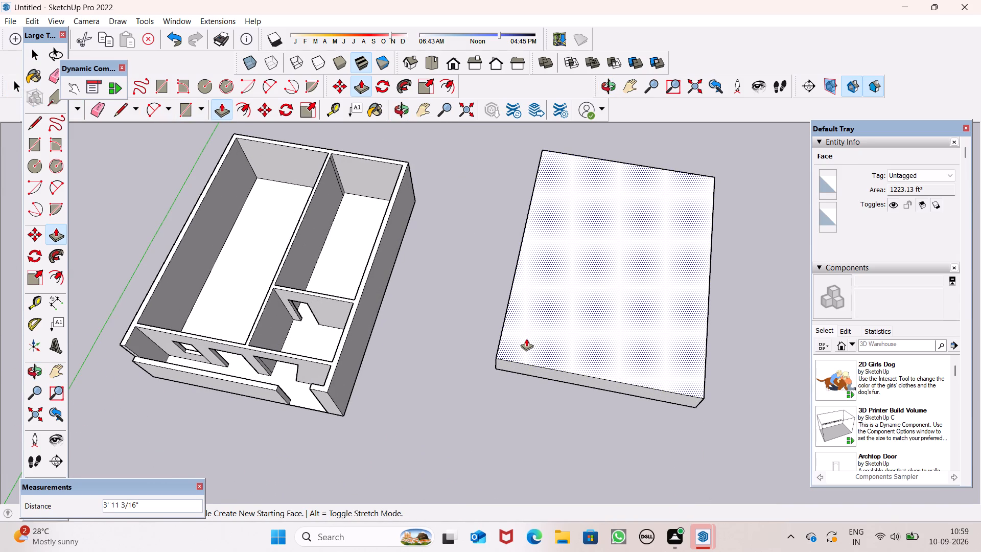
left_click_drag(526, 338, 527, 337)
key("6")
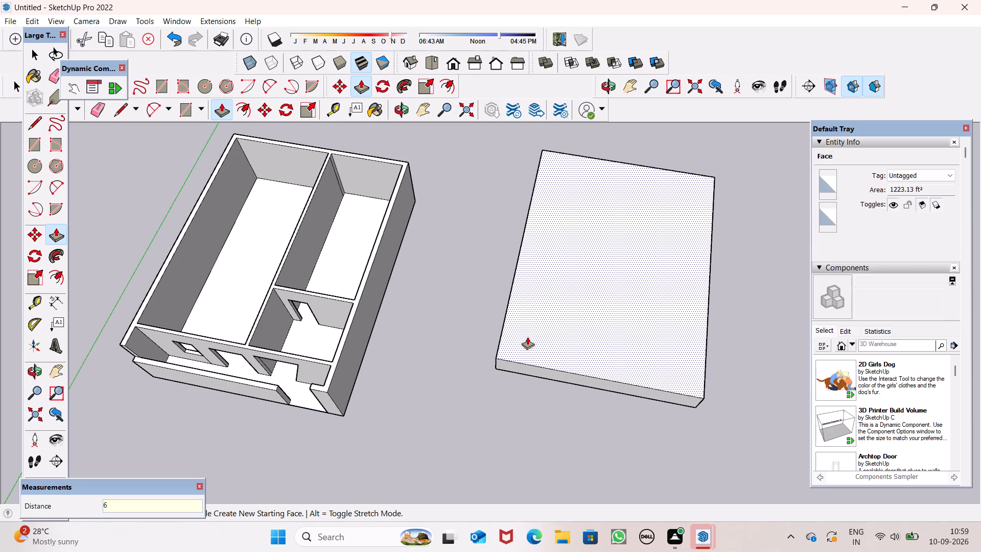
left_click_drag(527, 337, 530, 337)
key("shift+quotedbl")
key("Return")
middle_click_drag(559, 389, 622, 185)
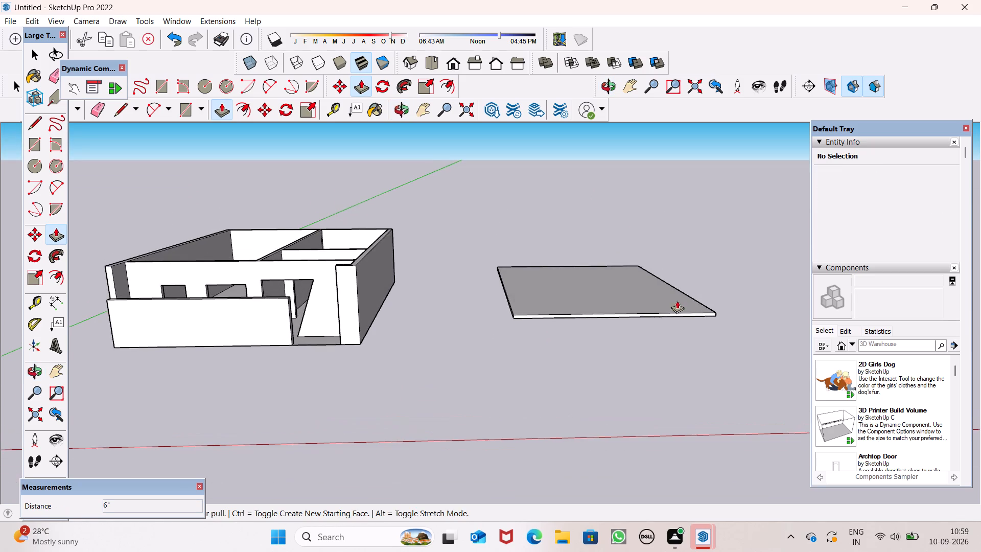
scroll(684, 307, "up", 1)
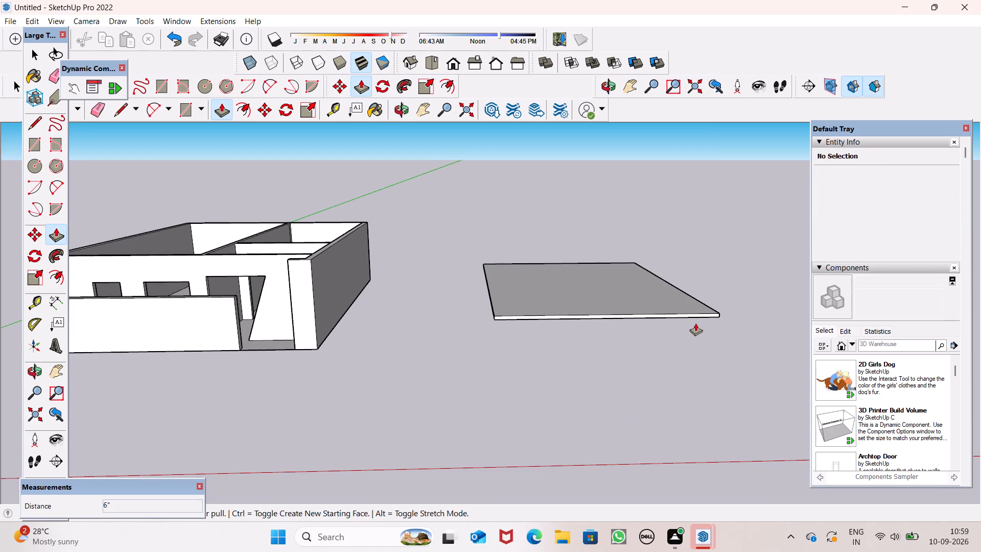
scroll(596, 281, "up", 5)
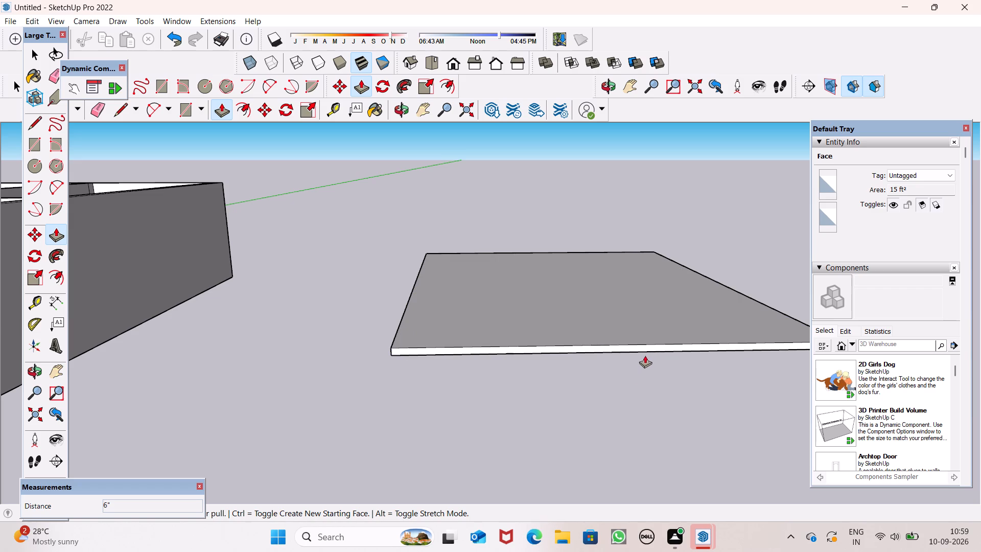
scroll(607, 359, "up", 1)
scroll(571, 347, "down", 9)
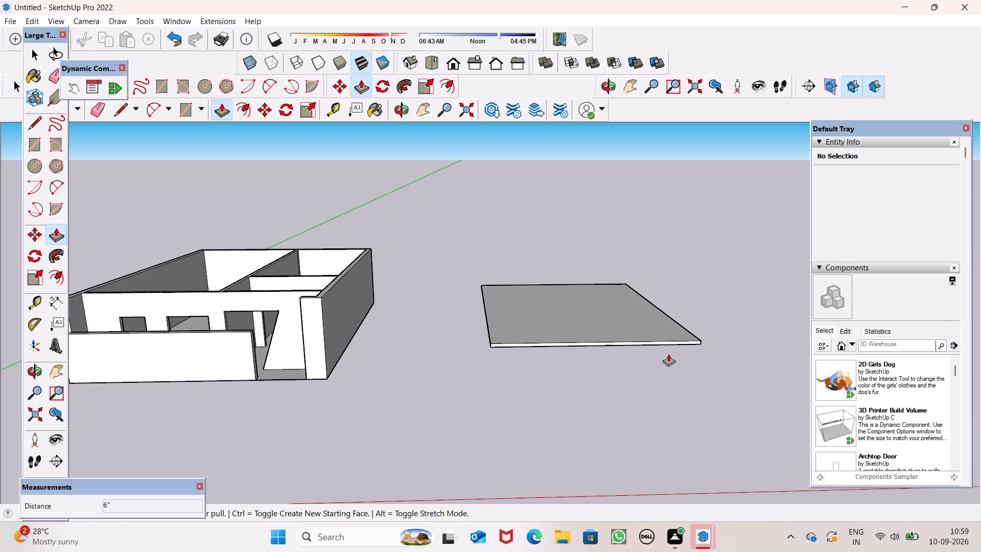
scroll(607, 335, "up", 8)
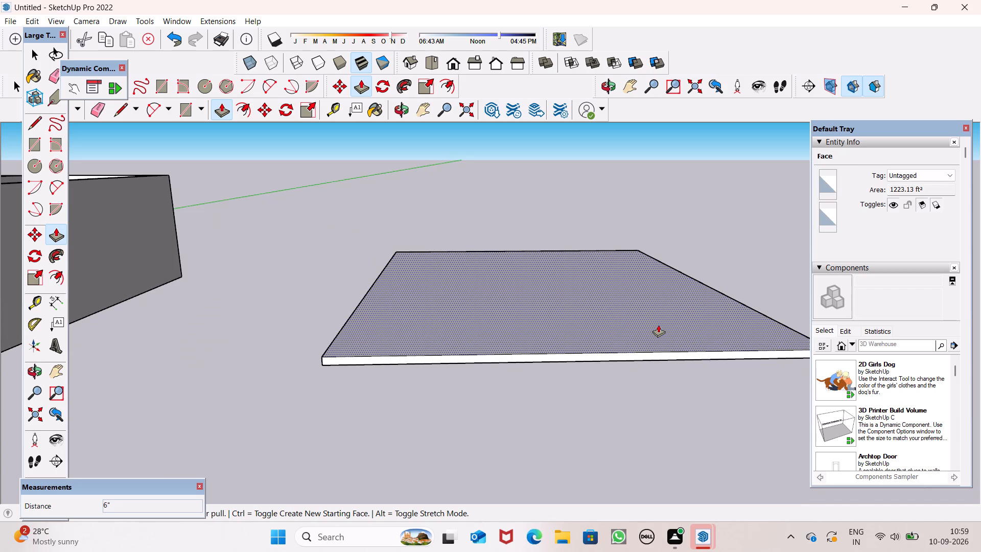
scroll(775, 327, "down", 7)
Select all connected geometry of the thin slab beside the house and make it a group.
key("space")
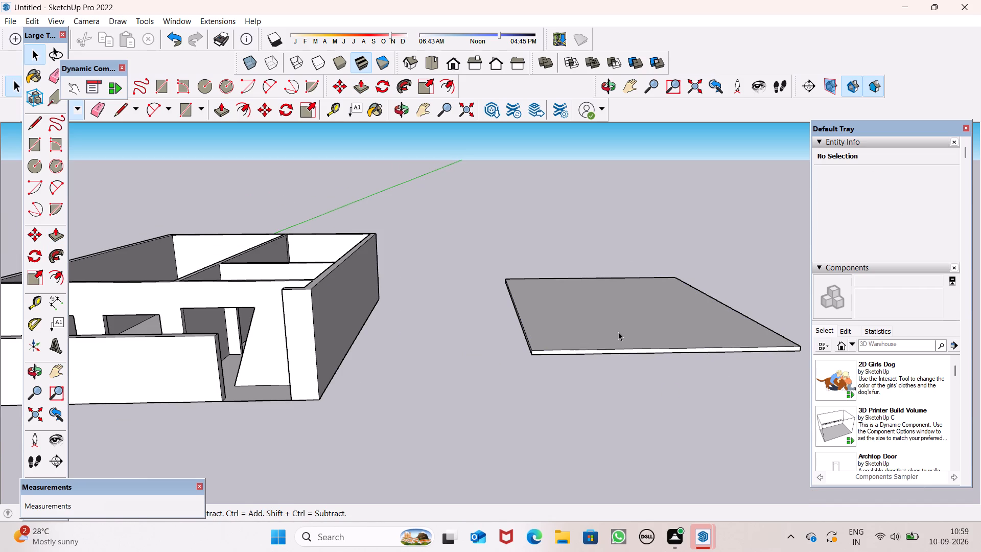
double_click(618, 332)
middle_click_drag(634, 360, 634, 377)
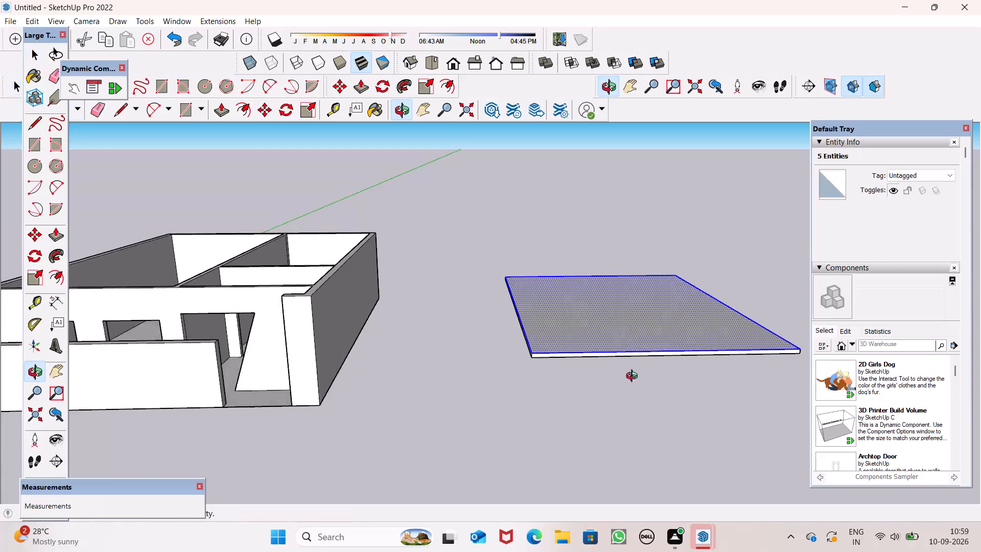
middle_click_drag(634, 377, 611, 498)
triple_click(634, 411)
right_click(635, 409)
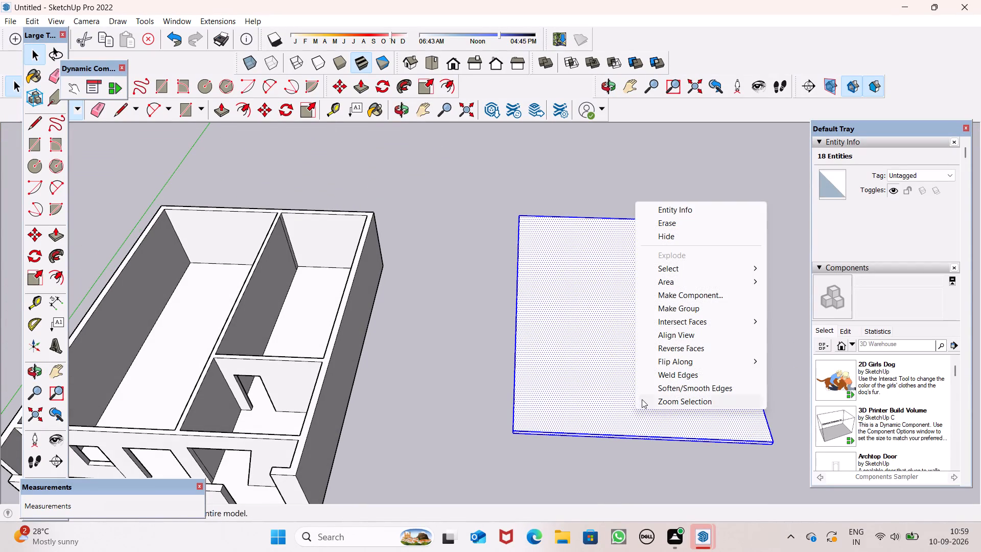
left_click(680, 307)
scroll(681, 308, "down", 7)
scroll(650, 369, "up", 5)
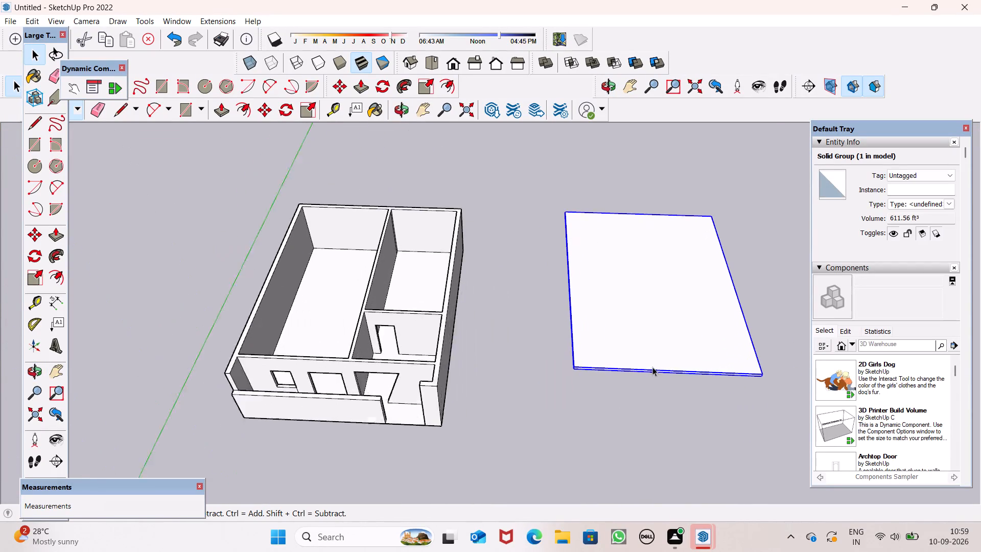
scroll(667, 357, "down", 2)
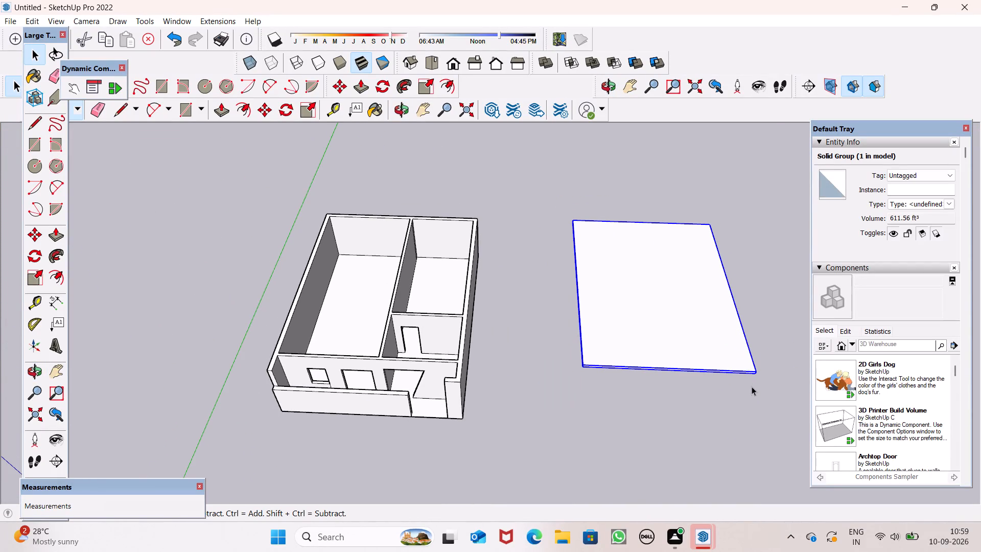
left_click(723, 418)
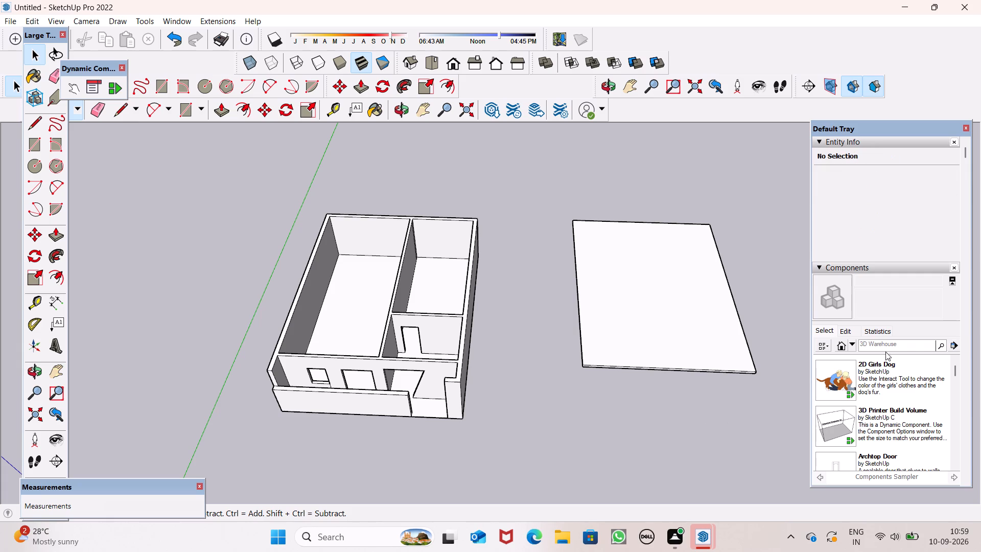
Search the 3D Warehouse component library for door.
scroll(894, 371, "down", 1)
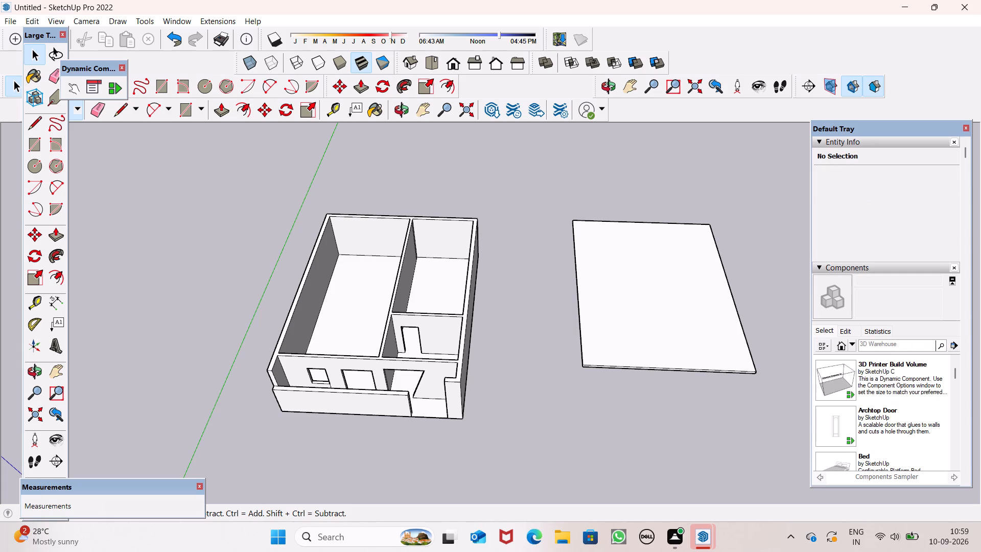
left_click(907, 349)
type("do")
key("o")
key("r")
key("Return")
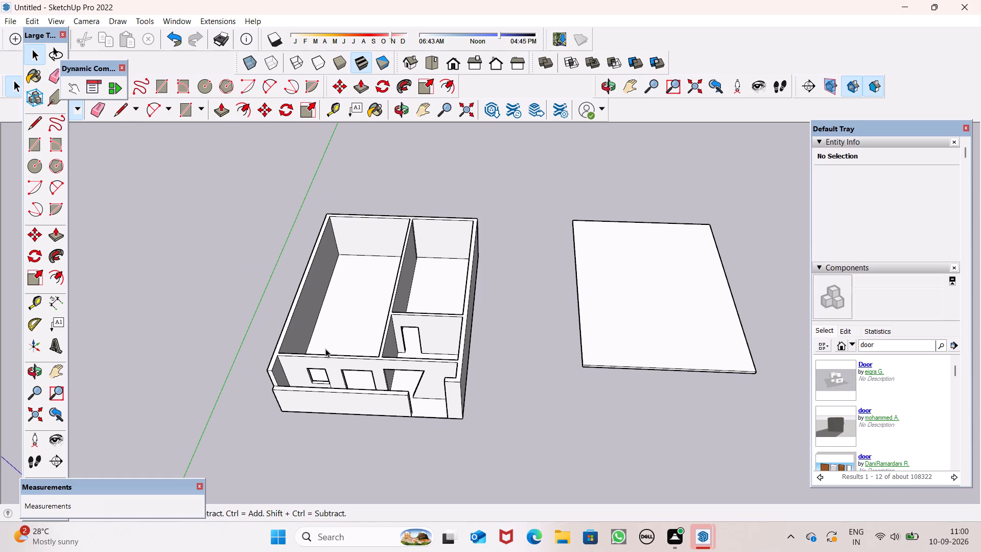
Explode the ground-floor building group so its walls and faces can be edited directly.
scroll(332, 360, "up", 4)
middle_click_drag(357, 384, 368, 477)
scroll(368, 473, "up", 6)
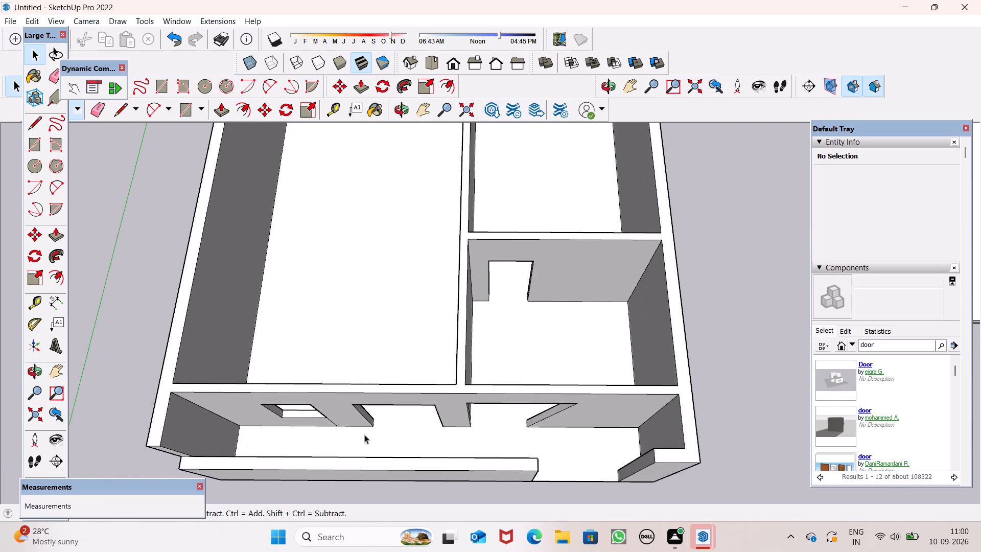
scroll(285, 363, "down", 3)
left_click(223, 110)
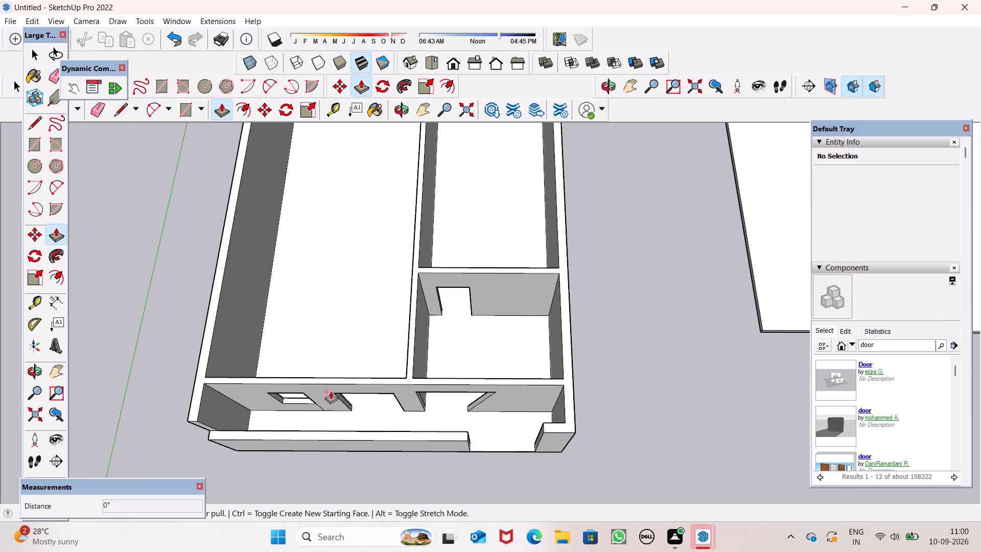
key("space")
right_click(348, 384)
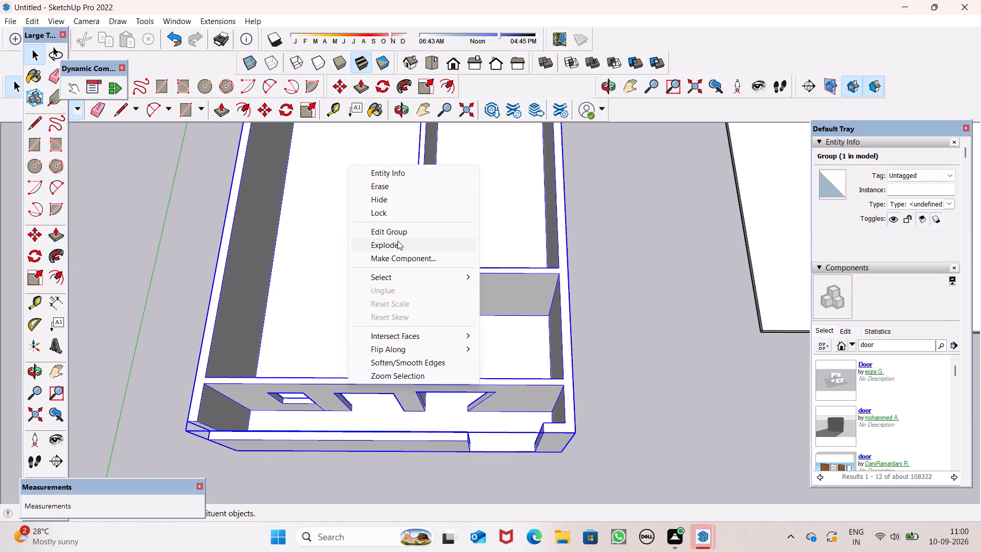
left_click(398, 246)
left_click(658, 487)
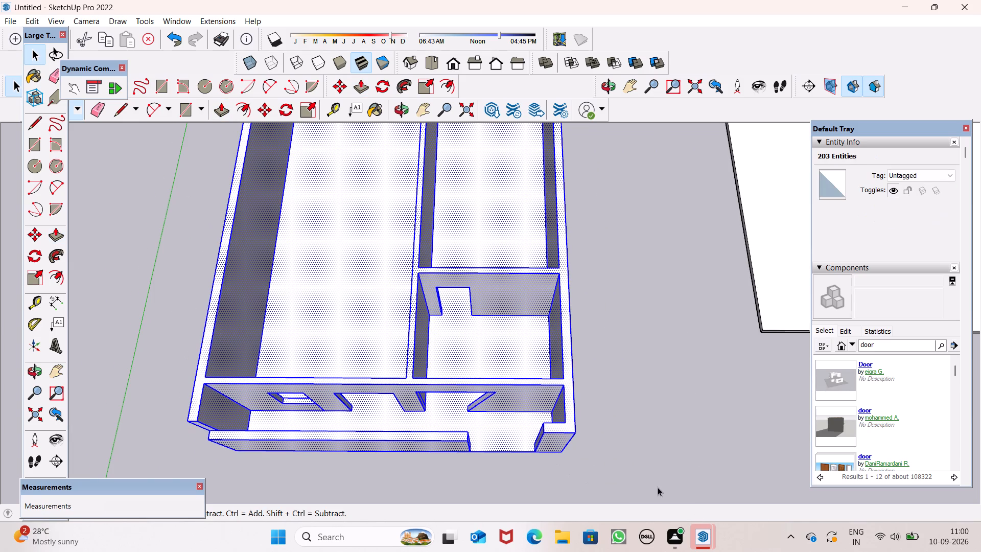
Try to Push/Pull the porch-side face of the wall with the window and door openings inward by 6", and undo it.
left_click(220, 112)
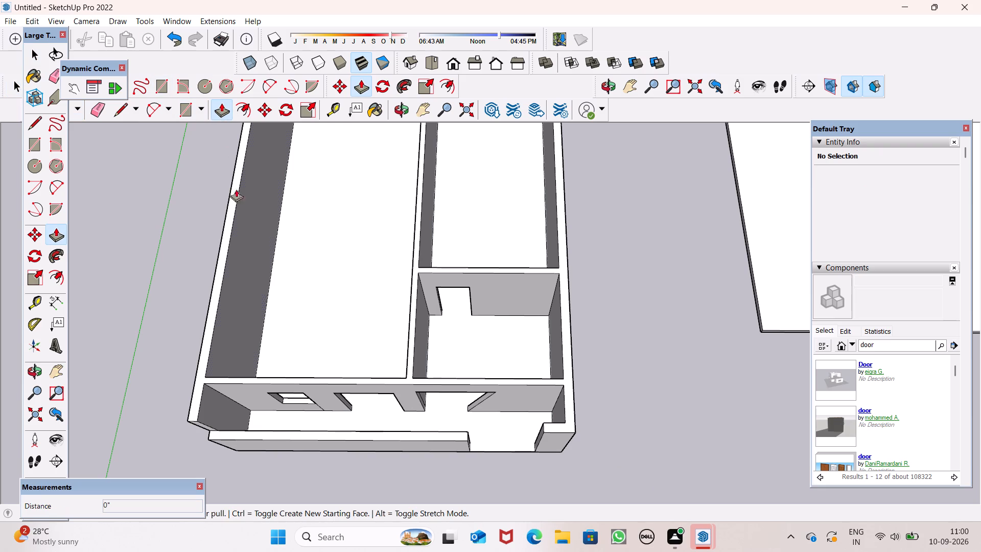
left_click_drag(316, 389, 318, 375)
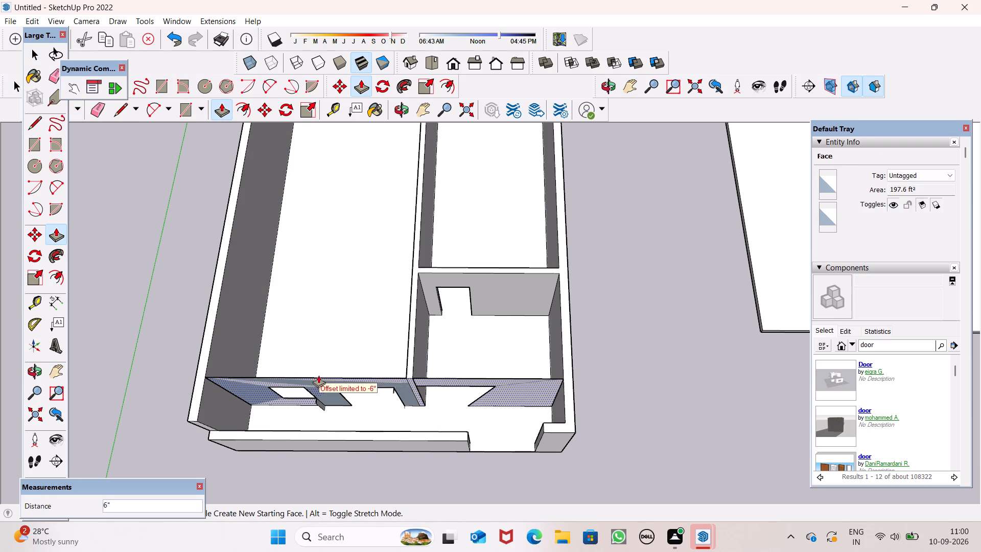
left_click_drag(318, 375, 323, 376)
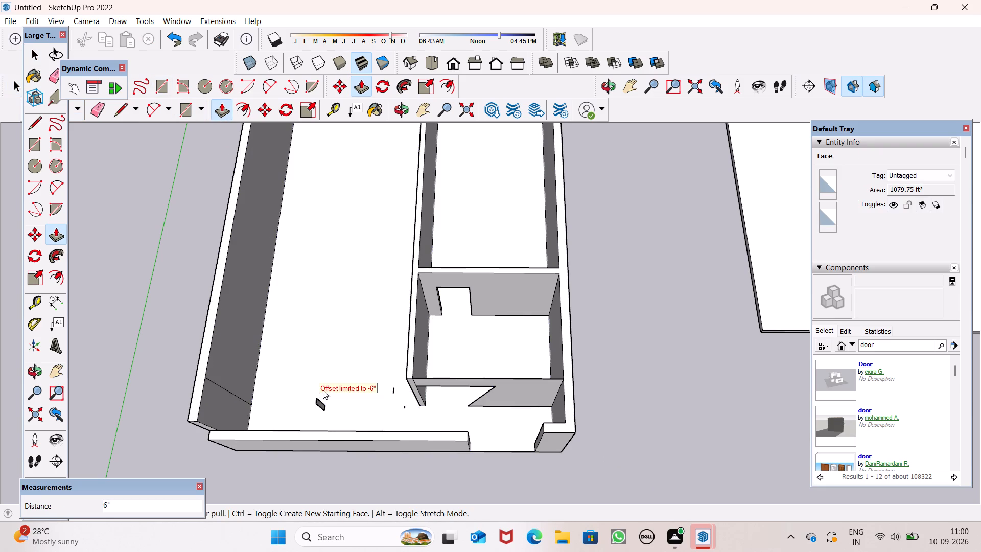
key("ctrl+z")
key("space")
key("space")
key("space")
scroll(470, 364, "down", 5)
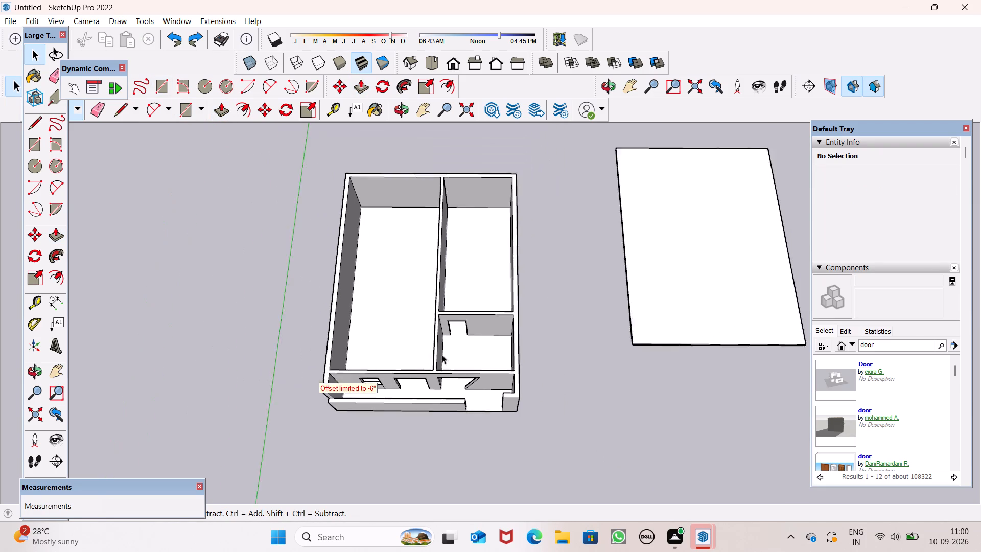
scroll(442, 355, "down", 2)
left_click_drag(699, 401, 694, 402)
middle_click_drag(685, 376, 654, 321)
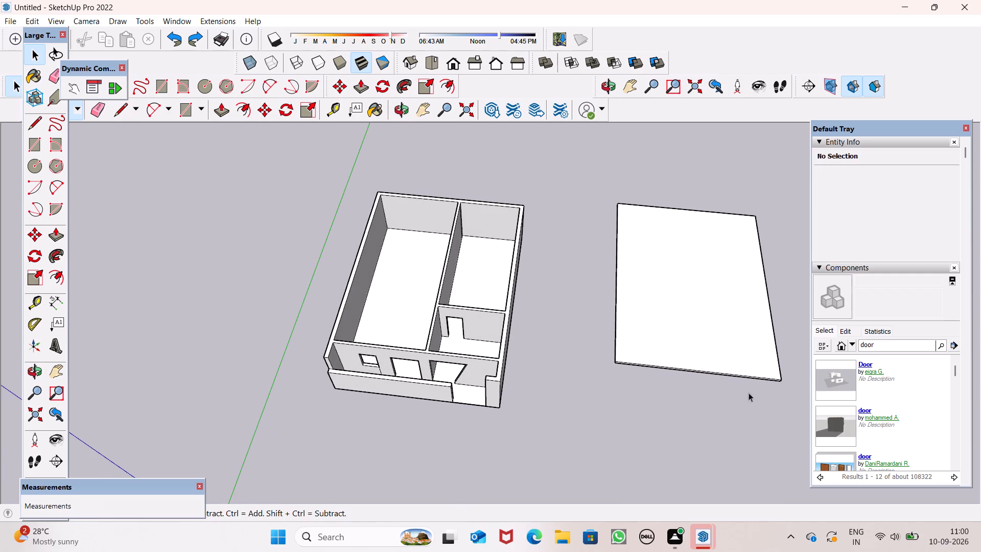
Open the model showing a set of several doors from the door search results, and open the resulting doors entry.
scroll(830, 383, "down", 3)
scroll(856, 409, "up", 1)
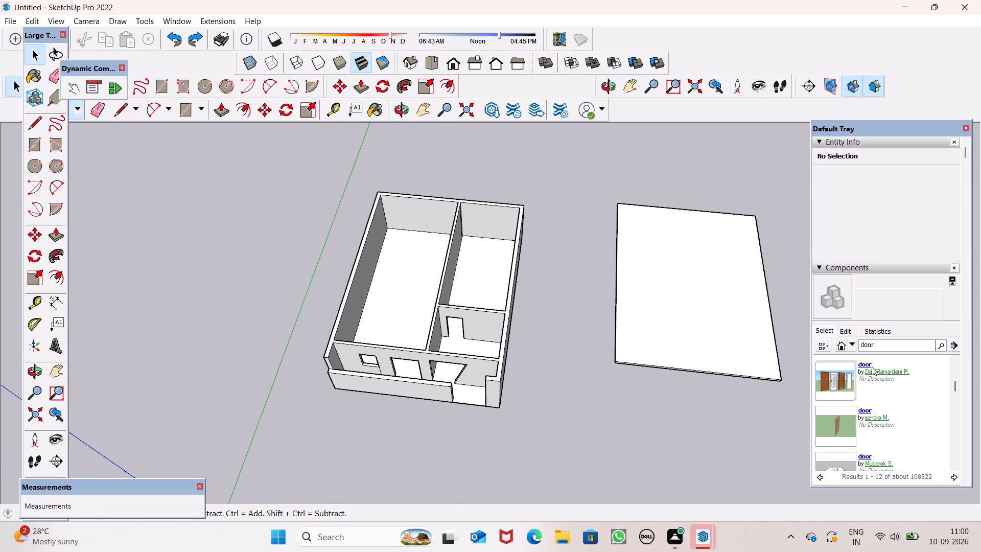
left_click(843, 364)
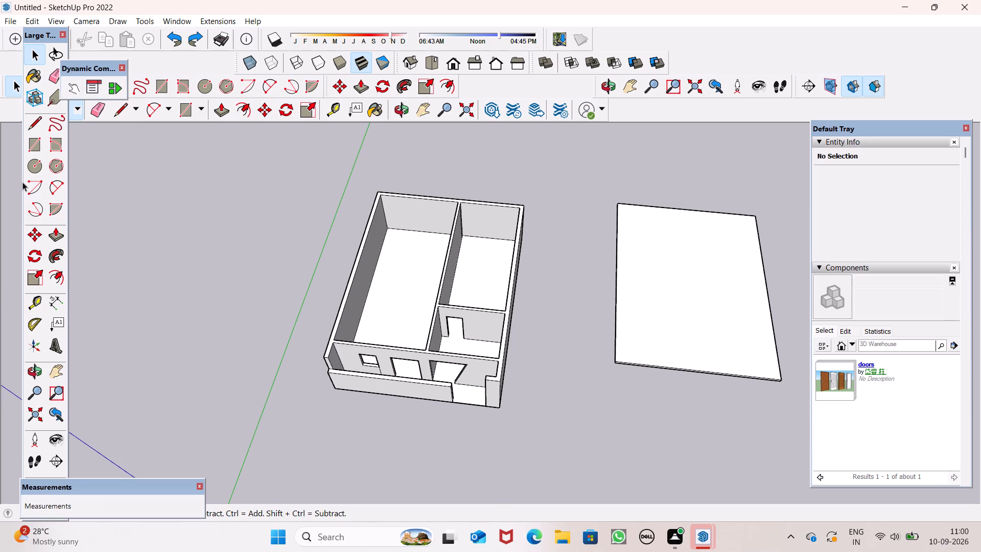
left_click(828, 378)
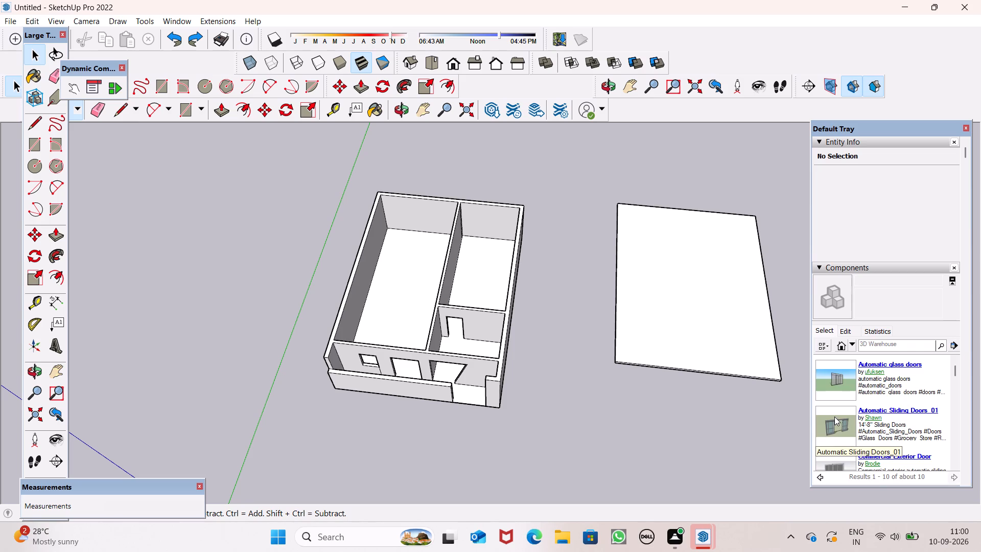
Browse the door search results in the component library to compare the available door models.
scroll(891, 407, "up", 1)
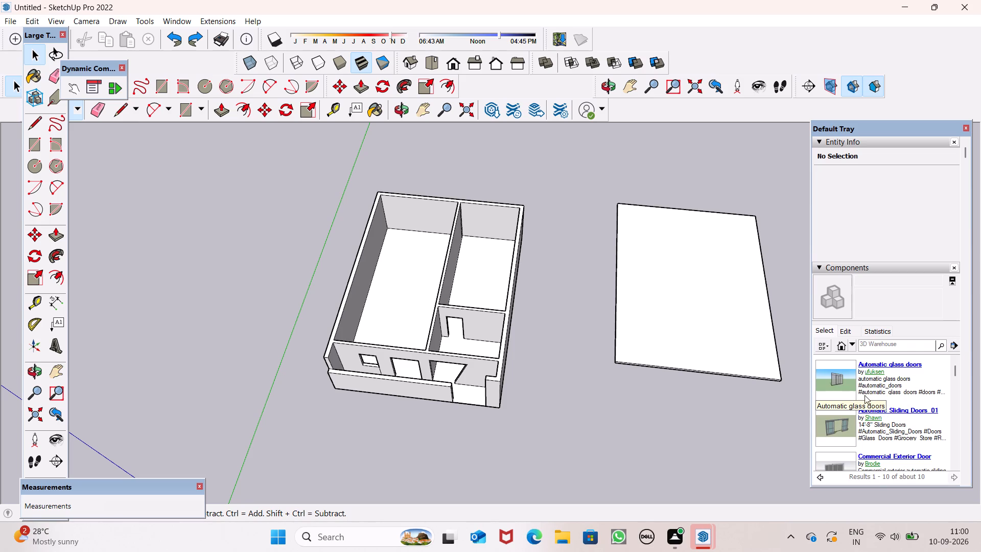
scroll(843, 390, "down", 3)
scroll(843, 390, "up", 1)
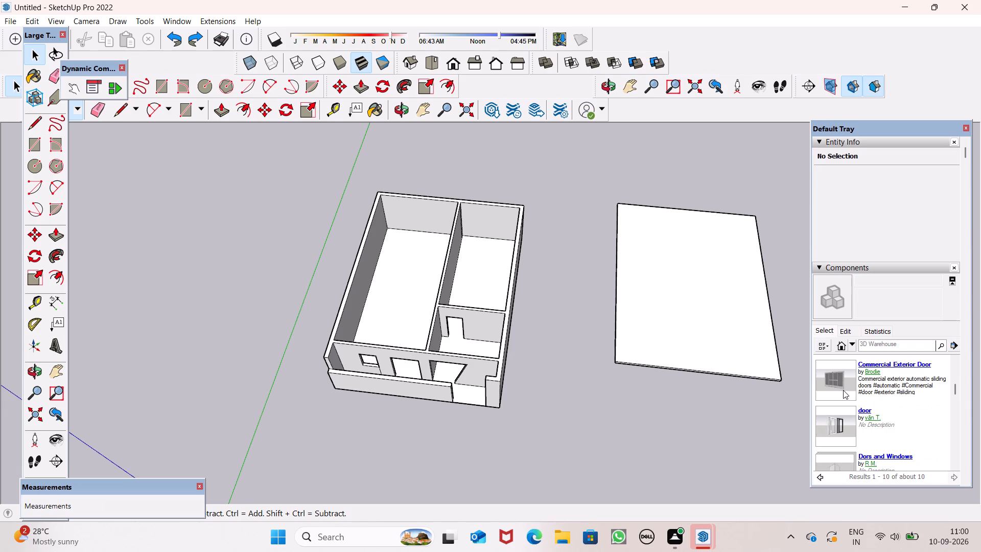
scroll(843, 390, "down", 4)
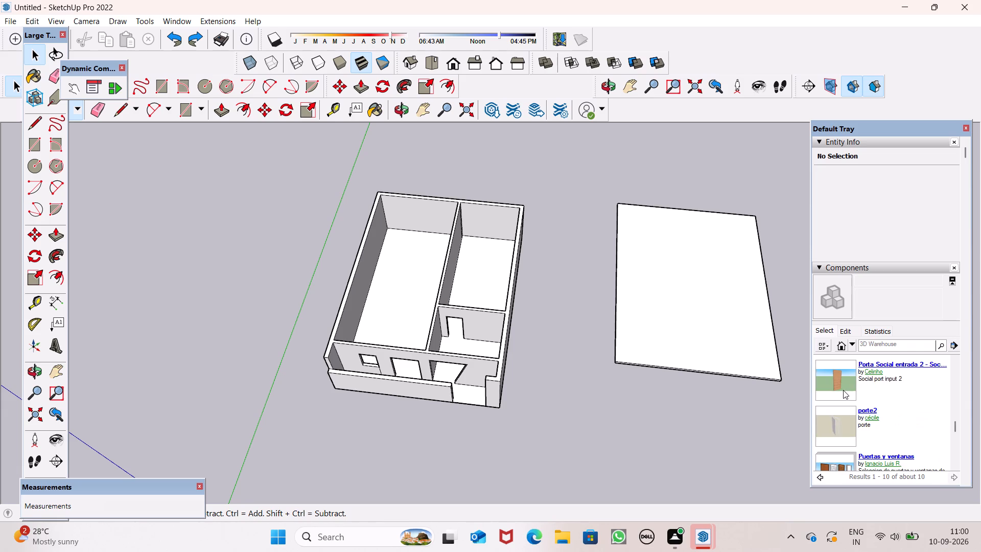
scroll(843, 390, "down", 2)
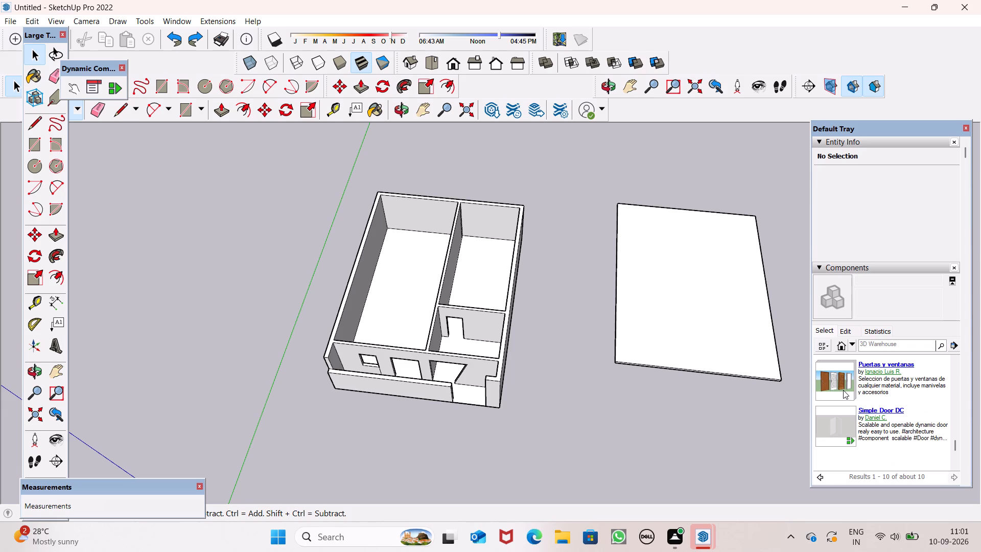
scroll(843, 390, "up", 4)
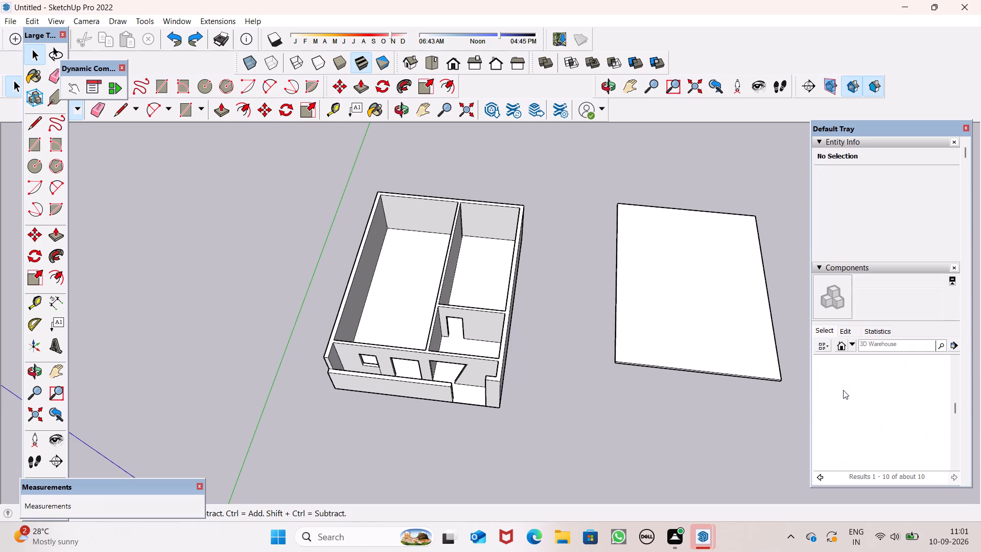
scroll(843, 390, "up", 3)
scroll(835, 389, "down", 1)
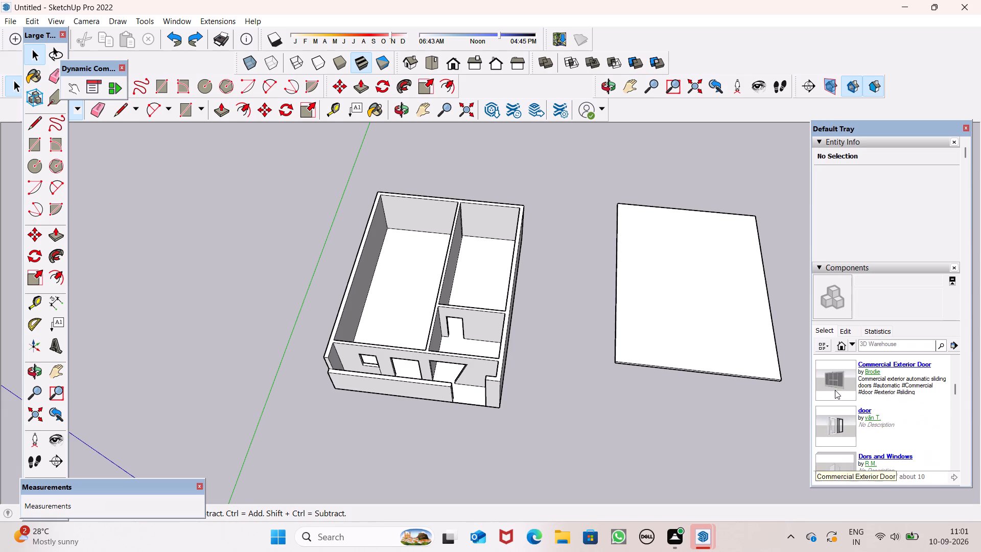
scroll(835, 428, "down", 2)
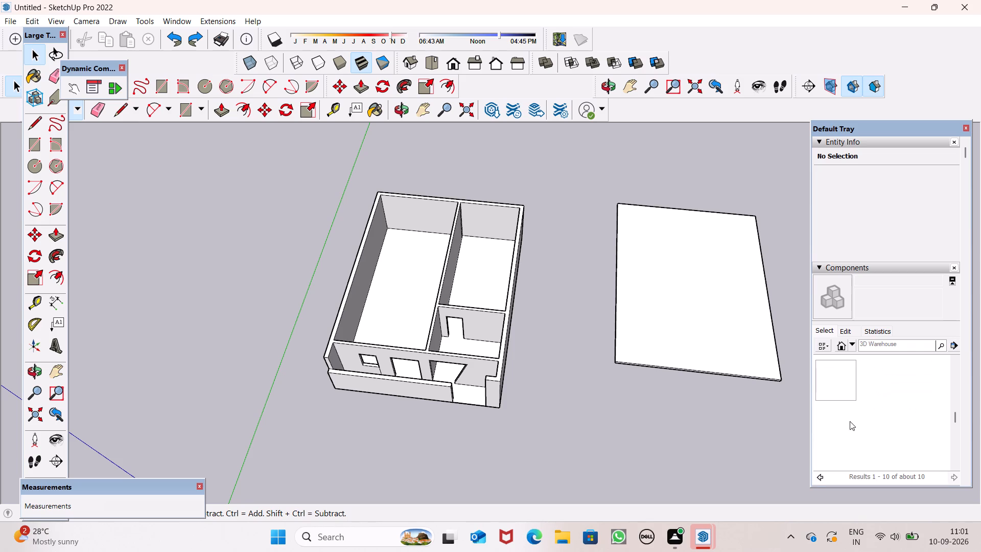
scroll(850, 421, "down", 1)
scroll(850, 421, "up", 3)
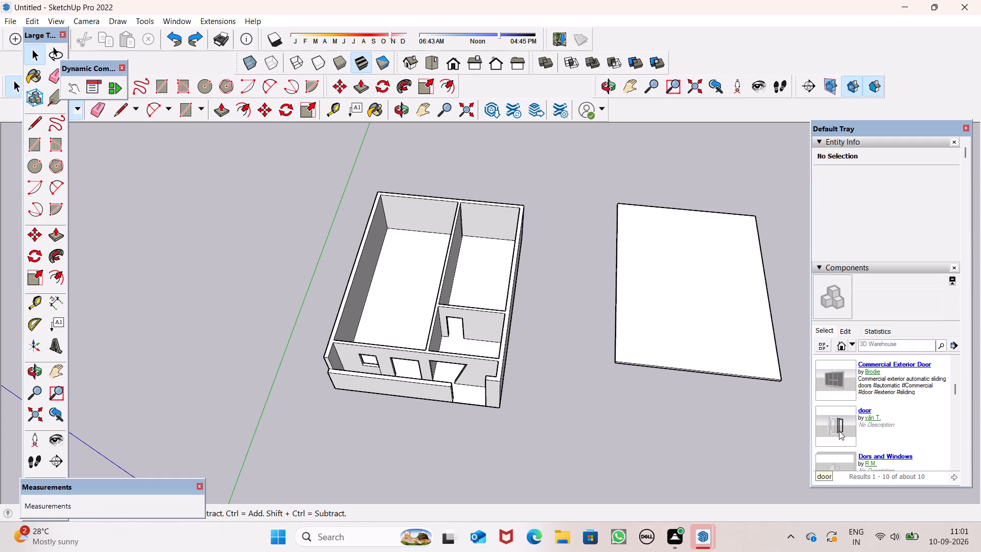
scroll(838, 430, "up", 4)
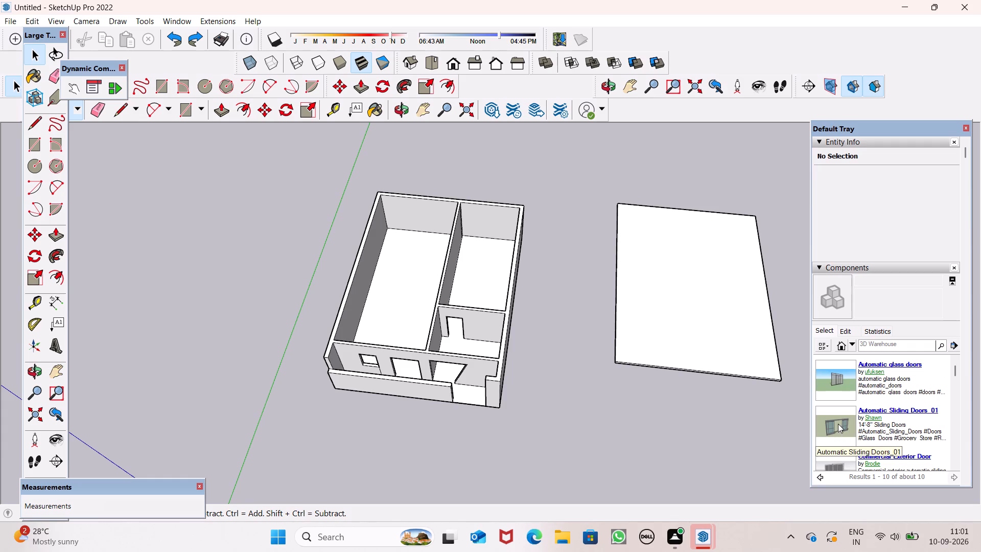
scroll(838, 424, "down", 1)
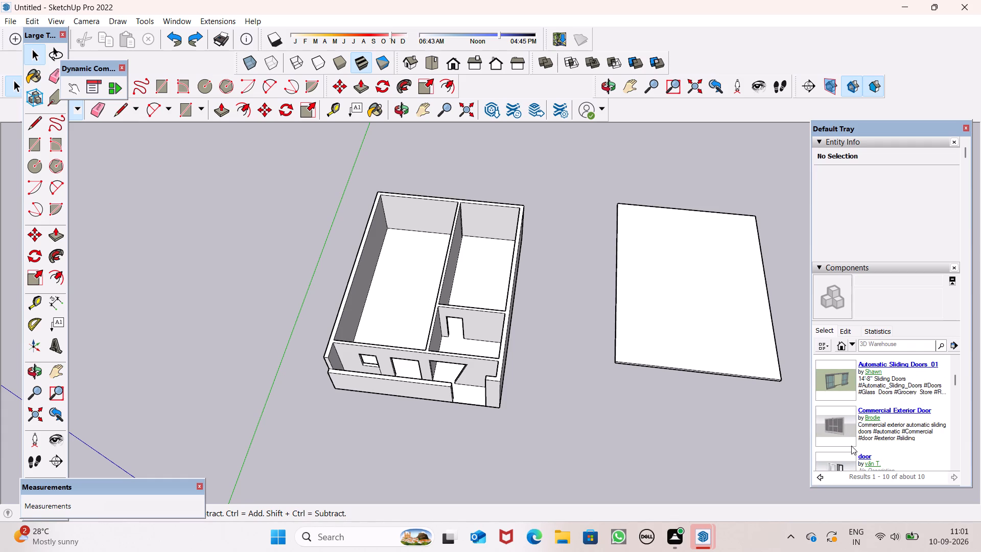
scroll(851, 446, "down", 1)
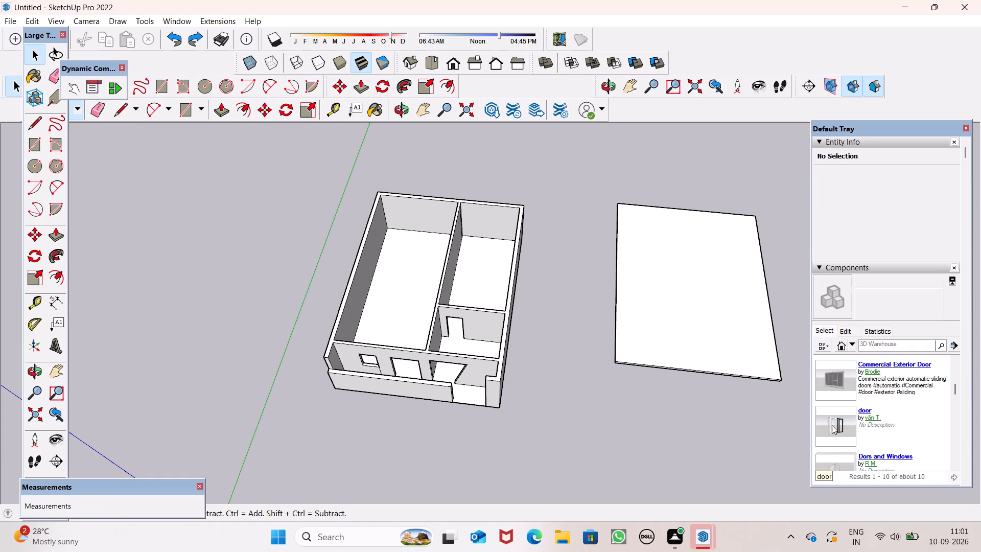
Insert the component named door from the search results on the ground near the separate slab's front corner, and clear the selection.
left_click(833, 427)
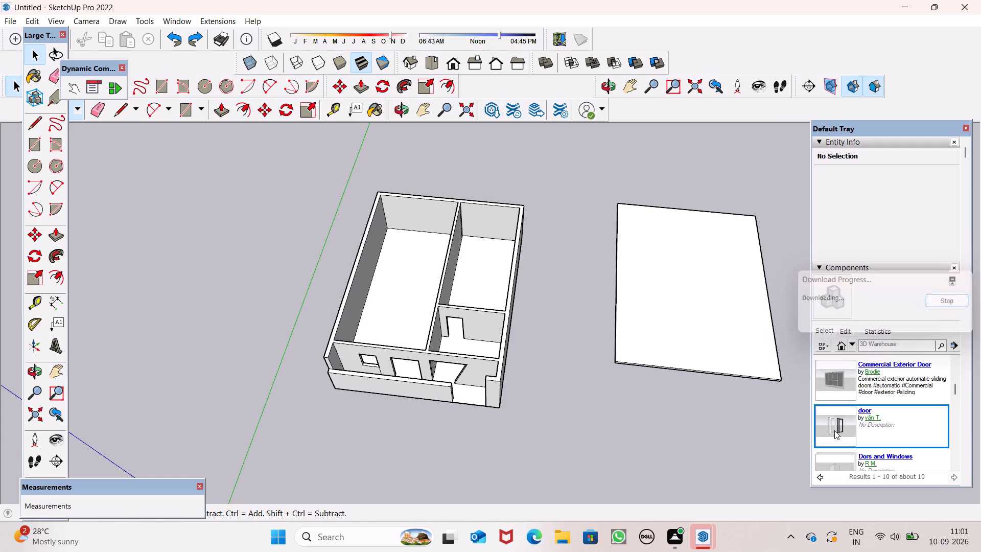
left_click(587, 443)
left_click(516, 475)
key("space")
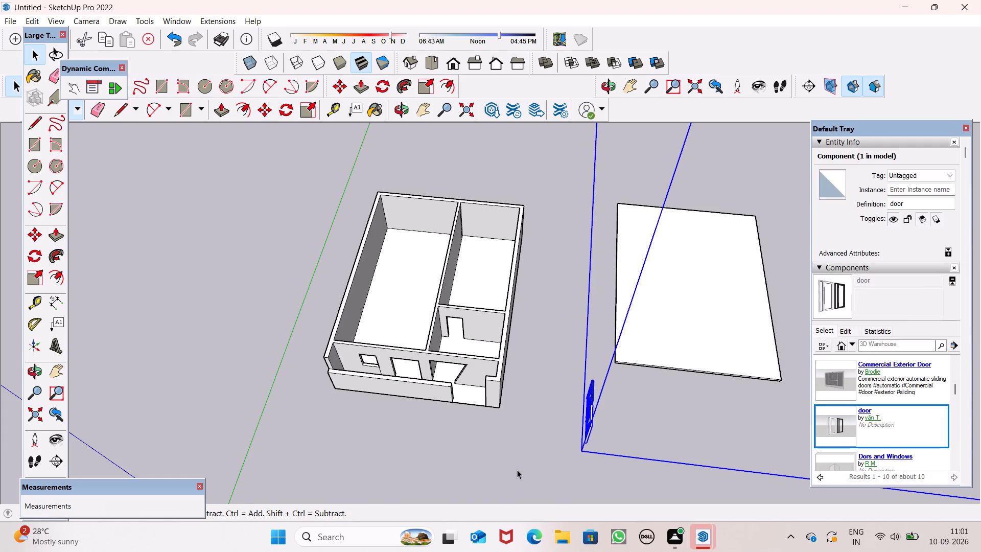
left_click(517, 469)
key("space")
Examine the inserted door component up close, comparing its frames with the openings in the porch-side wall.
scroll(523, 461, "down", 7)
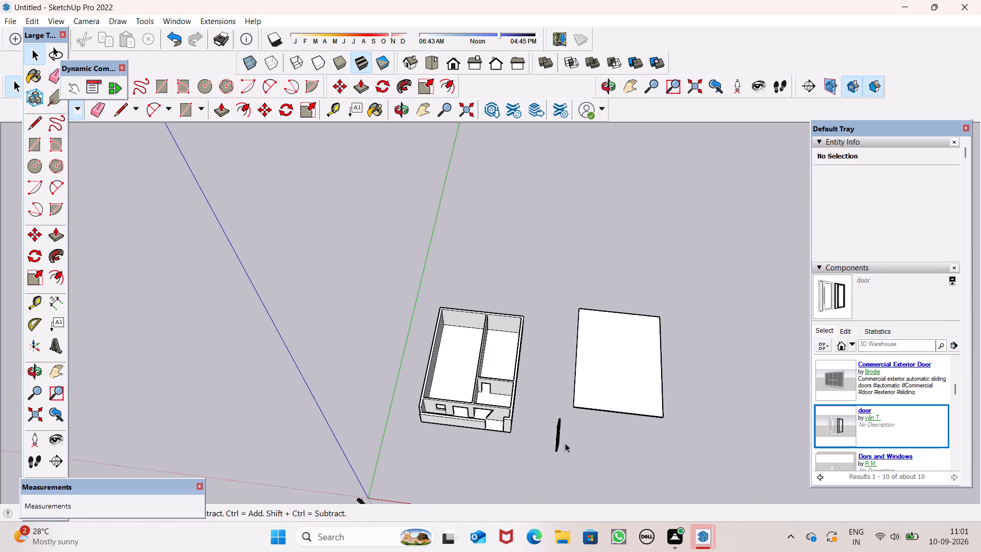
scroll(592, 420, "down", 2)
scroll(592, 420, "up", 1)
scroll(592, 420, "down", 10)
middle_click_drag(630, 413, 632, 324)
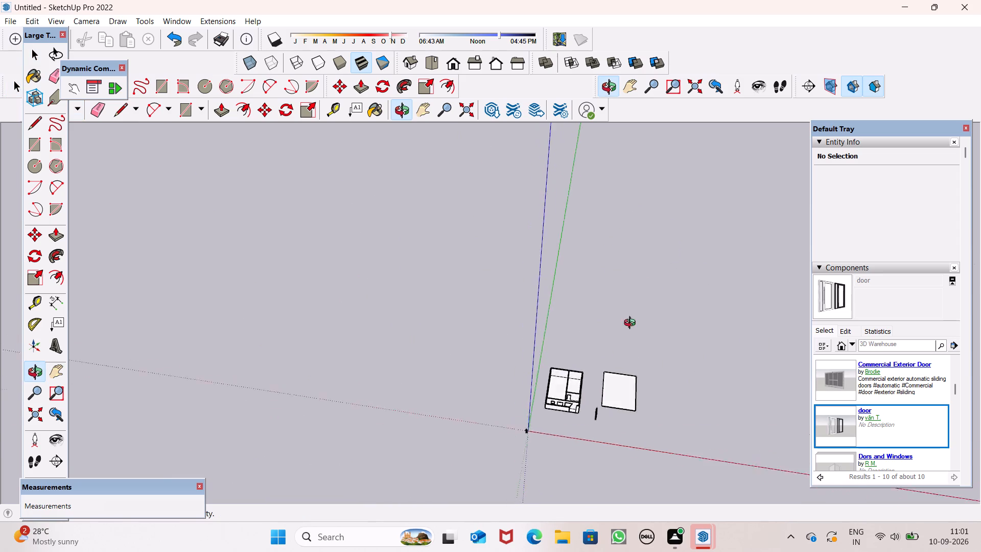
middle_click_drag(632, 324, 675, 258)
scroll(597, 405, "up", 9)
scroll(673, 365, "up", 17)
middle_click(667, 360)
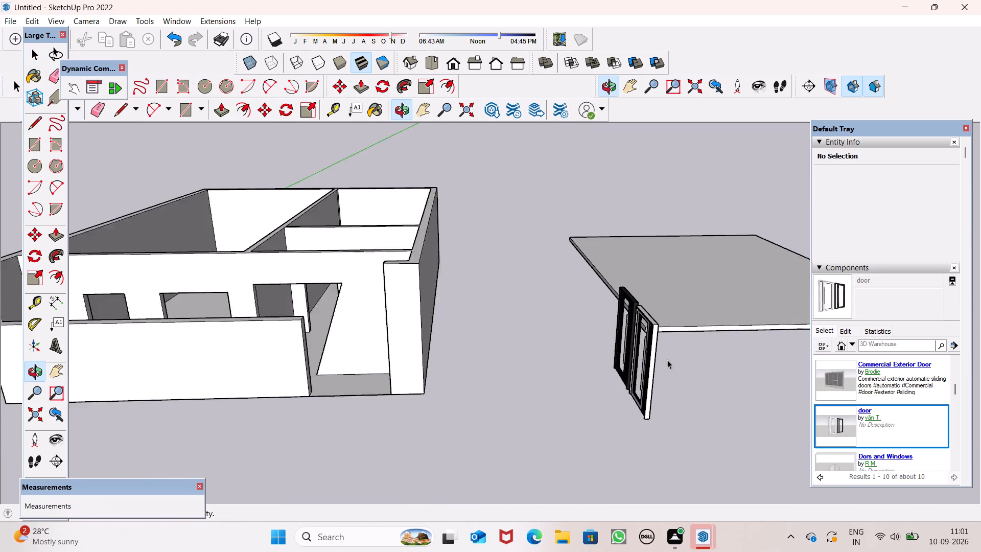
middle_click_drag(666, 362, 757, 359)
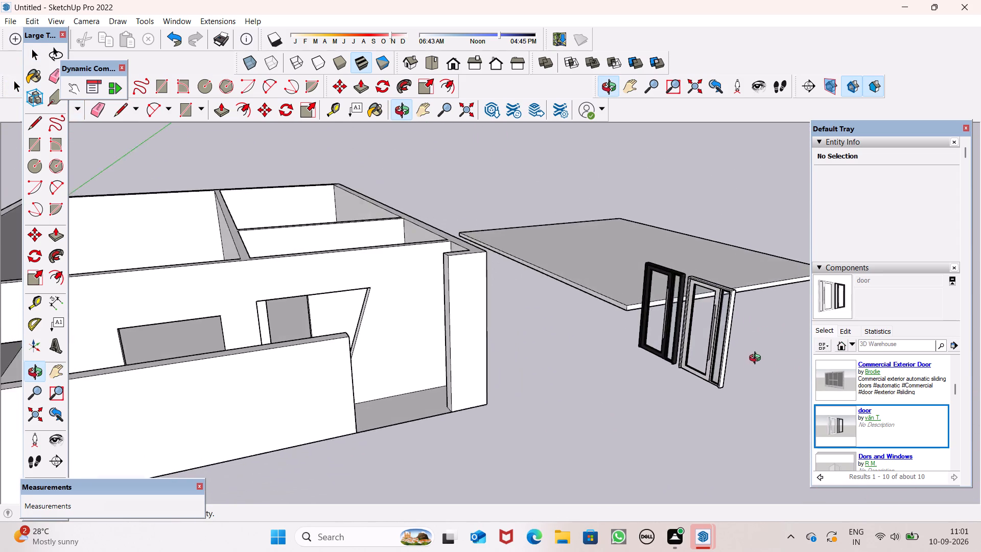
middle_click_drag(757, 359, 718, 359)
scroll(467, 342, "down", 7)
scroll(382, 355, "down", 4)
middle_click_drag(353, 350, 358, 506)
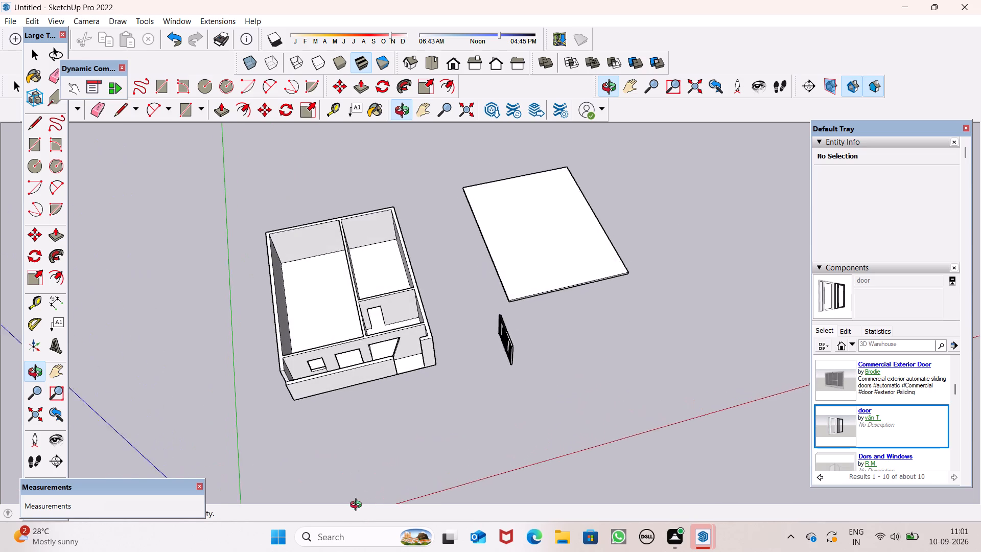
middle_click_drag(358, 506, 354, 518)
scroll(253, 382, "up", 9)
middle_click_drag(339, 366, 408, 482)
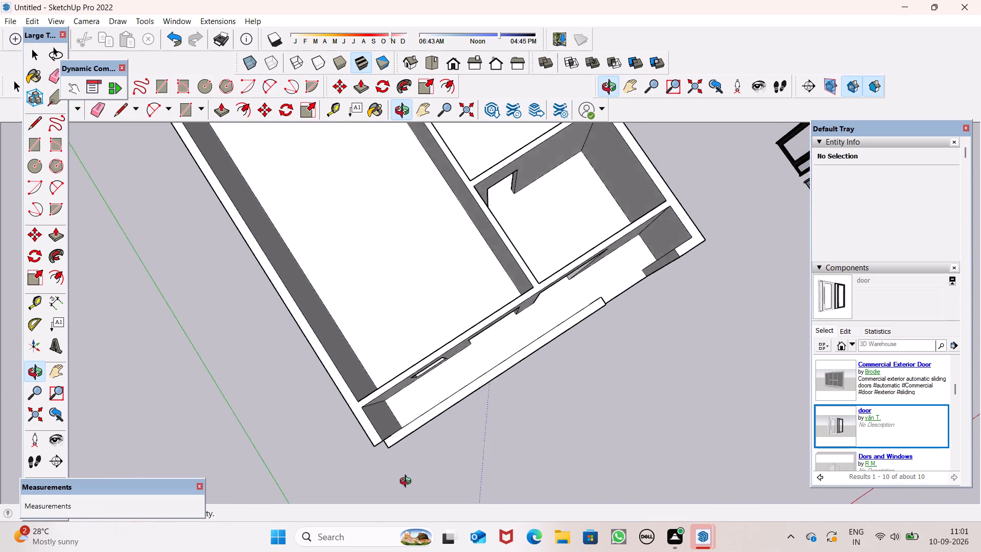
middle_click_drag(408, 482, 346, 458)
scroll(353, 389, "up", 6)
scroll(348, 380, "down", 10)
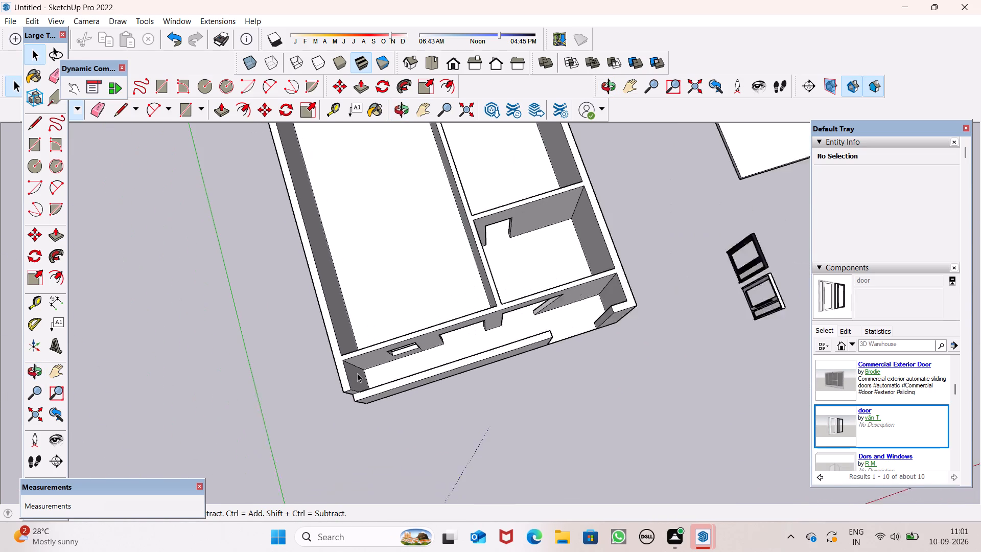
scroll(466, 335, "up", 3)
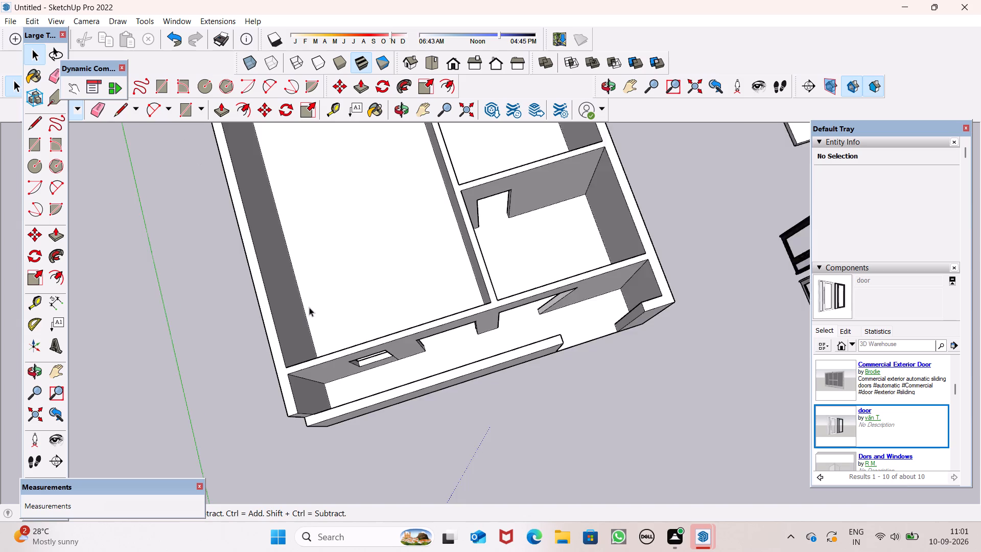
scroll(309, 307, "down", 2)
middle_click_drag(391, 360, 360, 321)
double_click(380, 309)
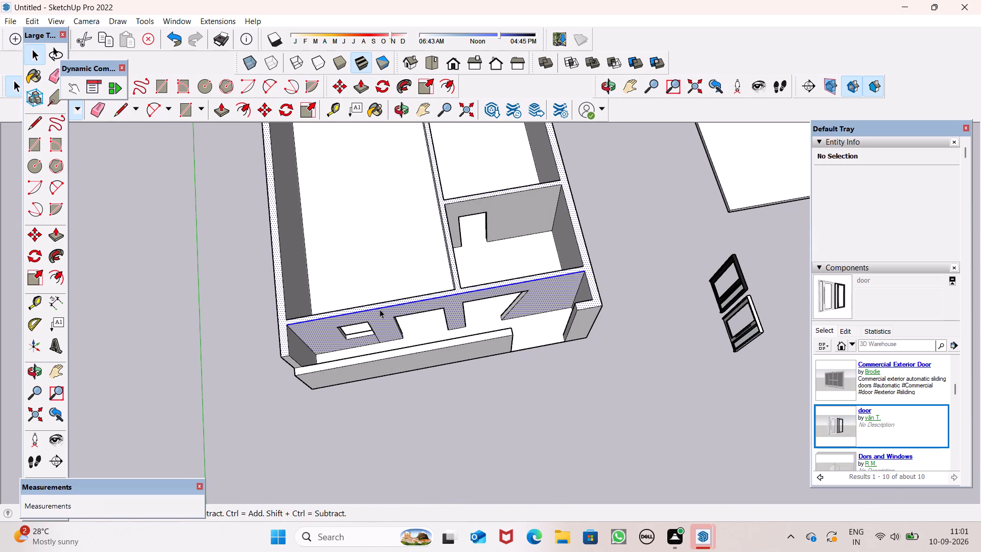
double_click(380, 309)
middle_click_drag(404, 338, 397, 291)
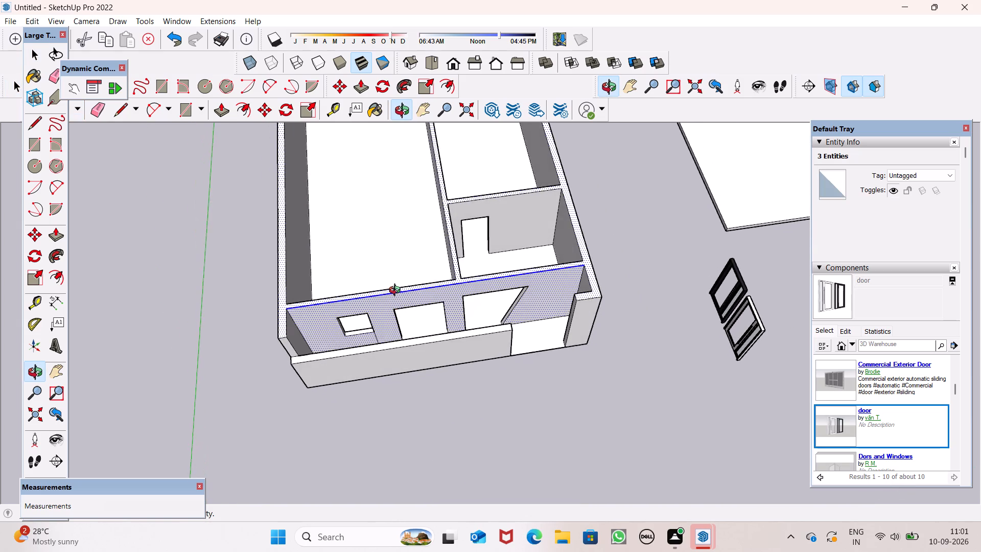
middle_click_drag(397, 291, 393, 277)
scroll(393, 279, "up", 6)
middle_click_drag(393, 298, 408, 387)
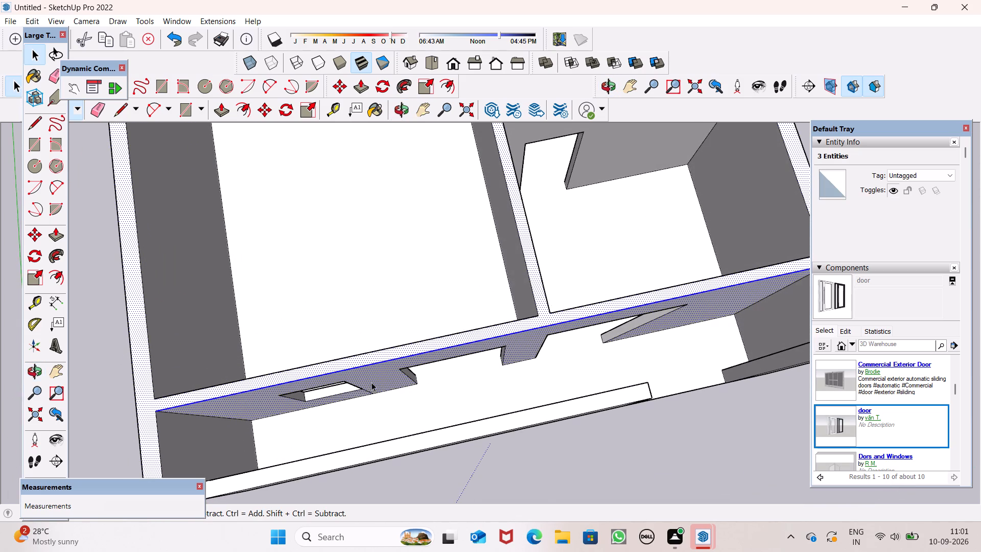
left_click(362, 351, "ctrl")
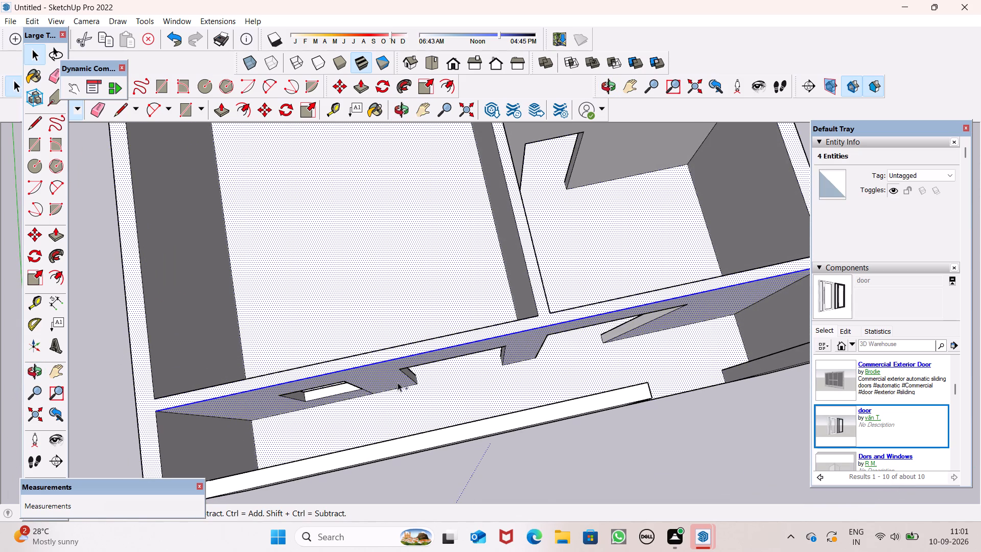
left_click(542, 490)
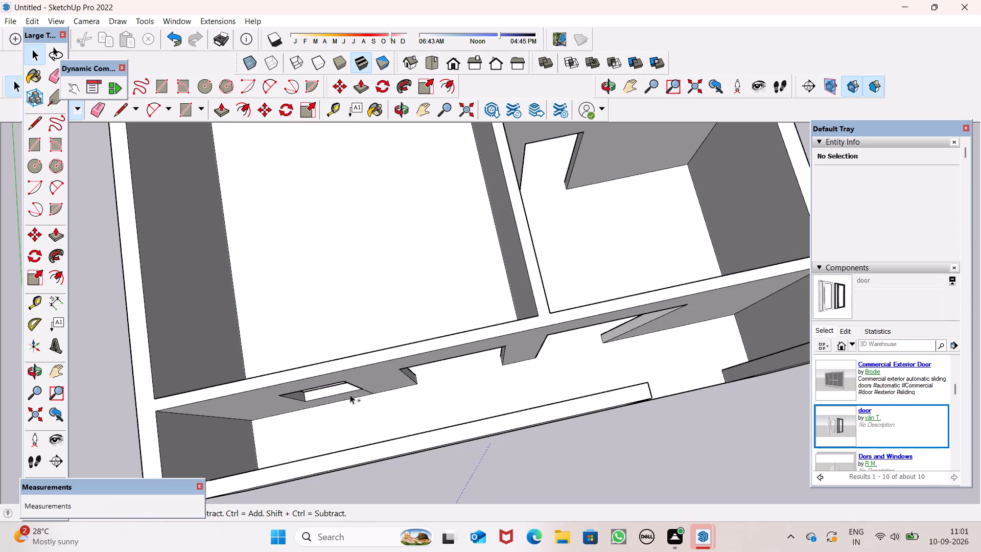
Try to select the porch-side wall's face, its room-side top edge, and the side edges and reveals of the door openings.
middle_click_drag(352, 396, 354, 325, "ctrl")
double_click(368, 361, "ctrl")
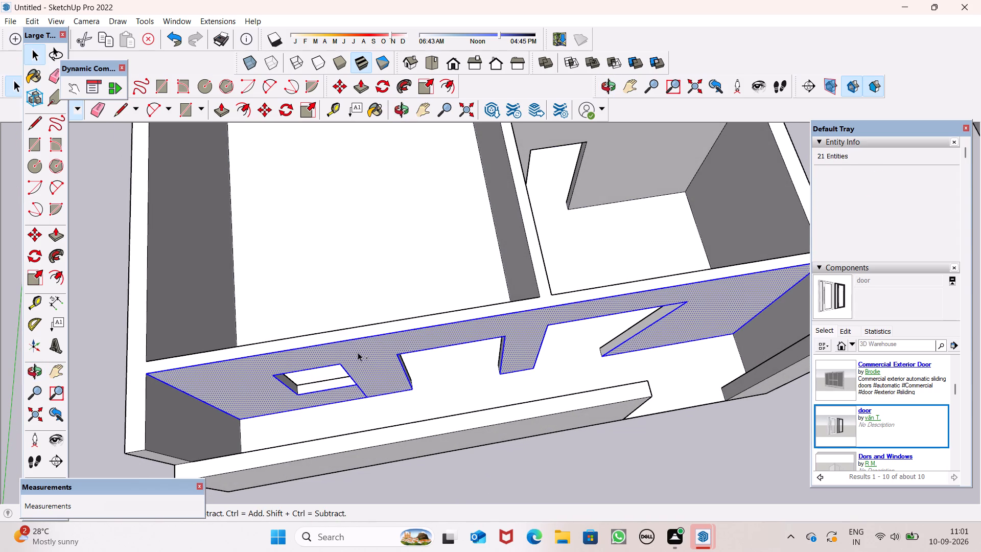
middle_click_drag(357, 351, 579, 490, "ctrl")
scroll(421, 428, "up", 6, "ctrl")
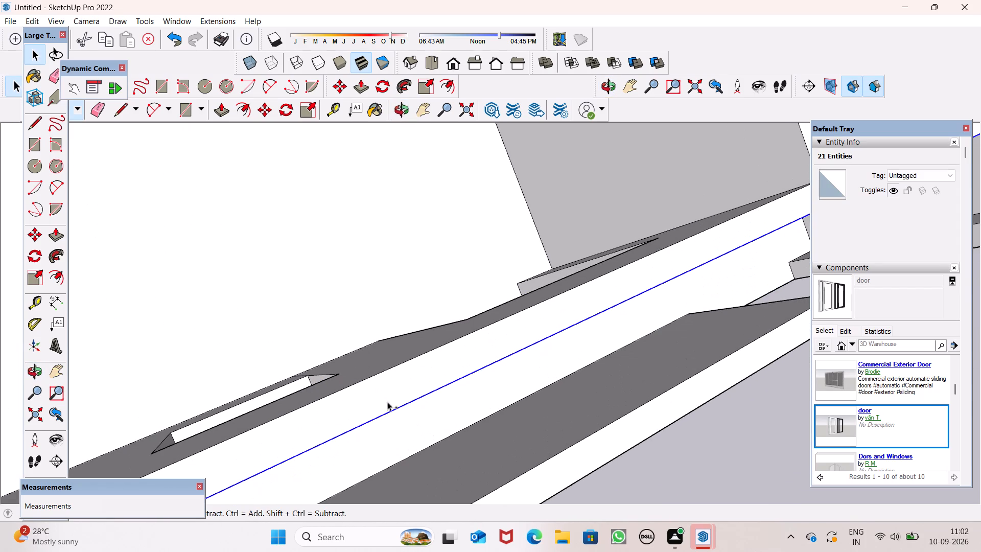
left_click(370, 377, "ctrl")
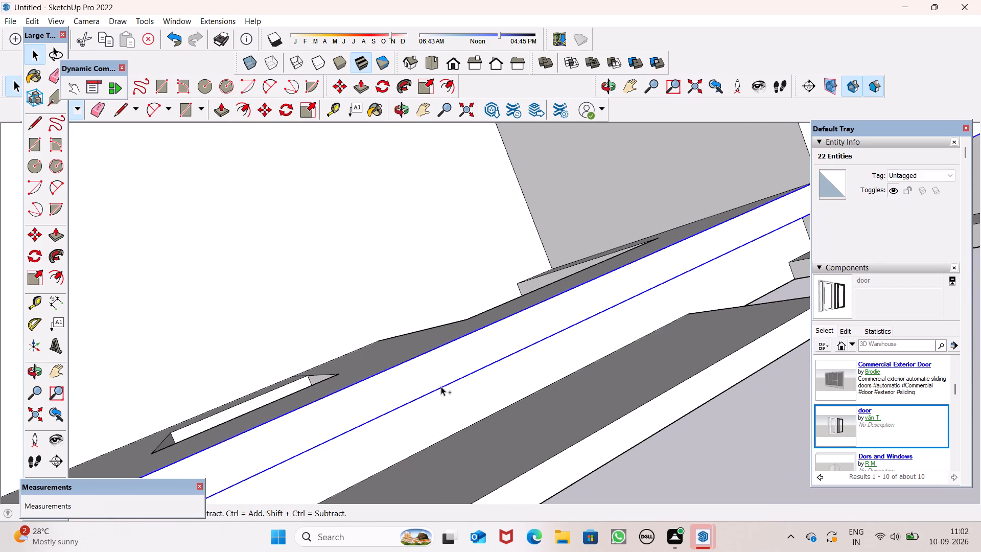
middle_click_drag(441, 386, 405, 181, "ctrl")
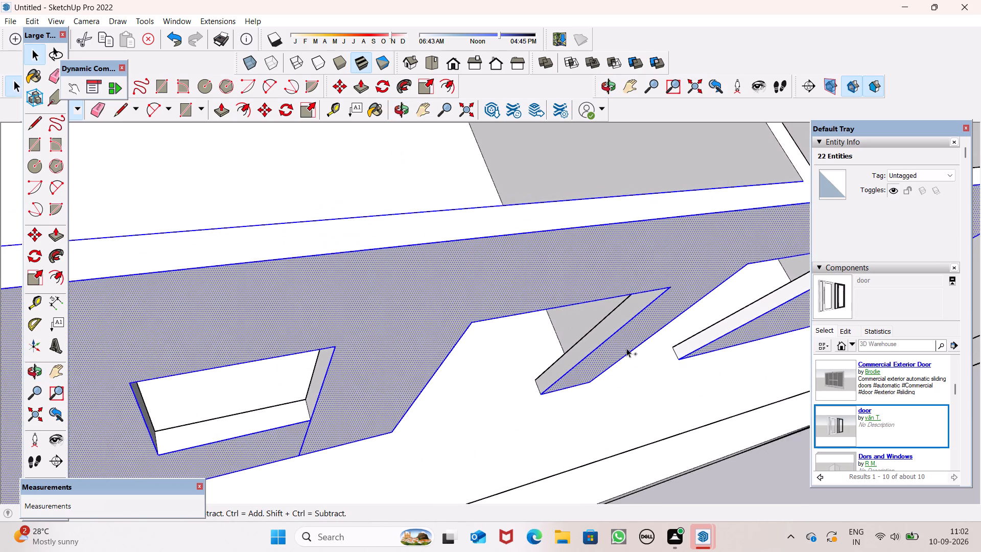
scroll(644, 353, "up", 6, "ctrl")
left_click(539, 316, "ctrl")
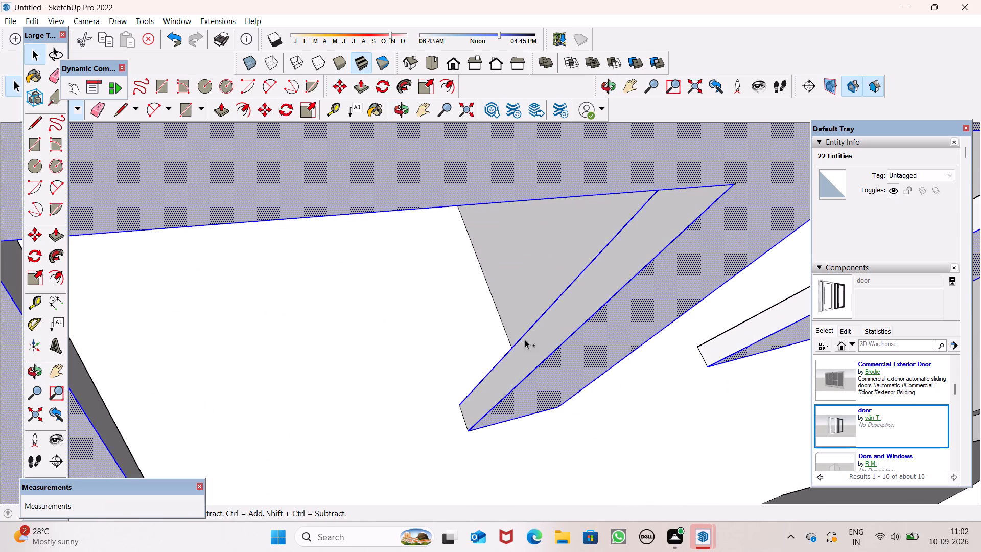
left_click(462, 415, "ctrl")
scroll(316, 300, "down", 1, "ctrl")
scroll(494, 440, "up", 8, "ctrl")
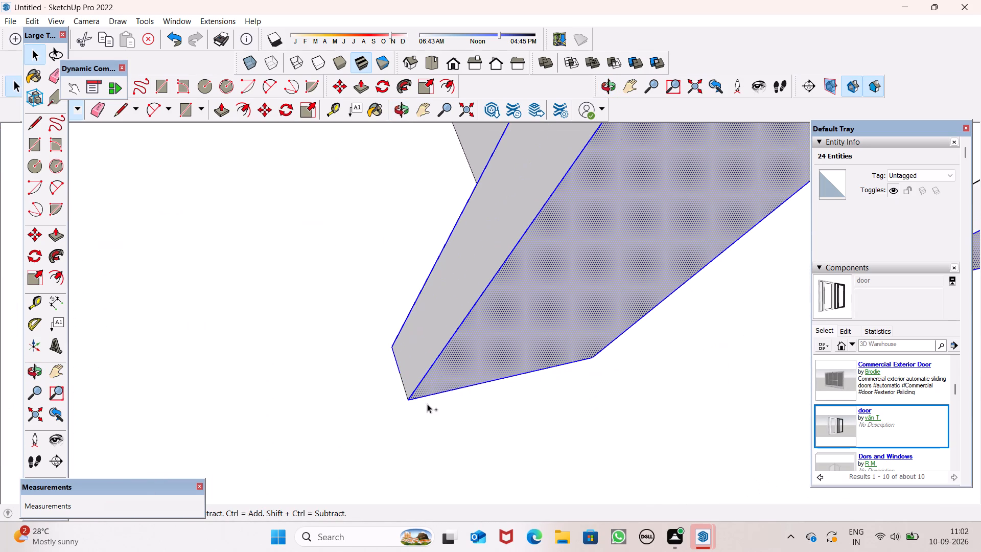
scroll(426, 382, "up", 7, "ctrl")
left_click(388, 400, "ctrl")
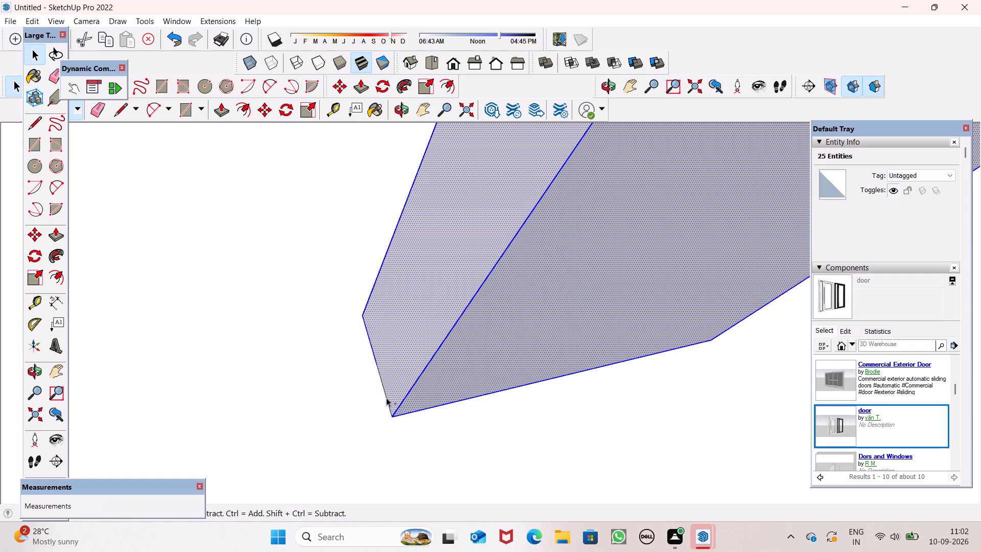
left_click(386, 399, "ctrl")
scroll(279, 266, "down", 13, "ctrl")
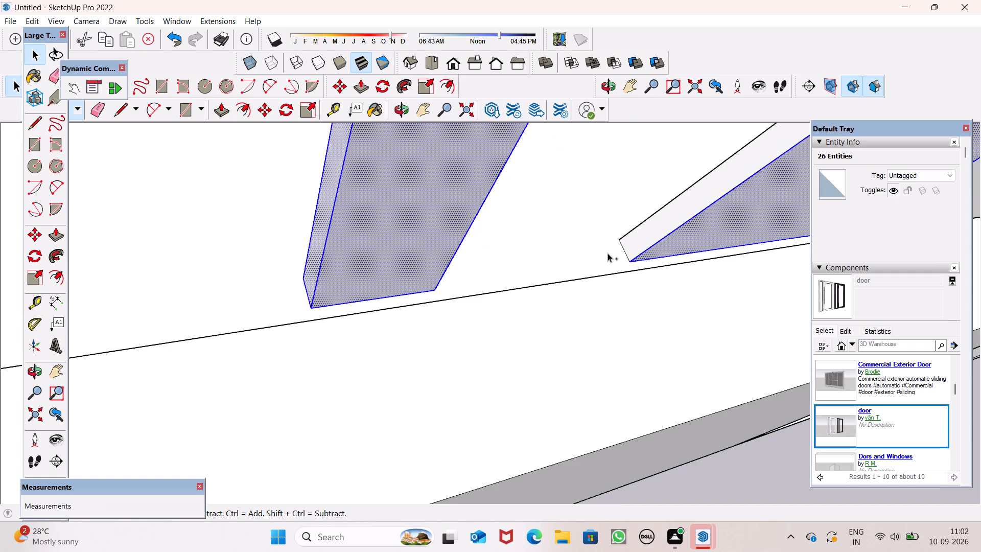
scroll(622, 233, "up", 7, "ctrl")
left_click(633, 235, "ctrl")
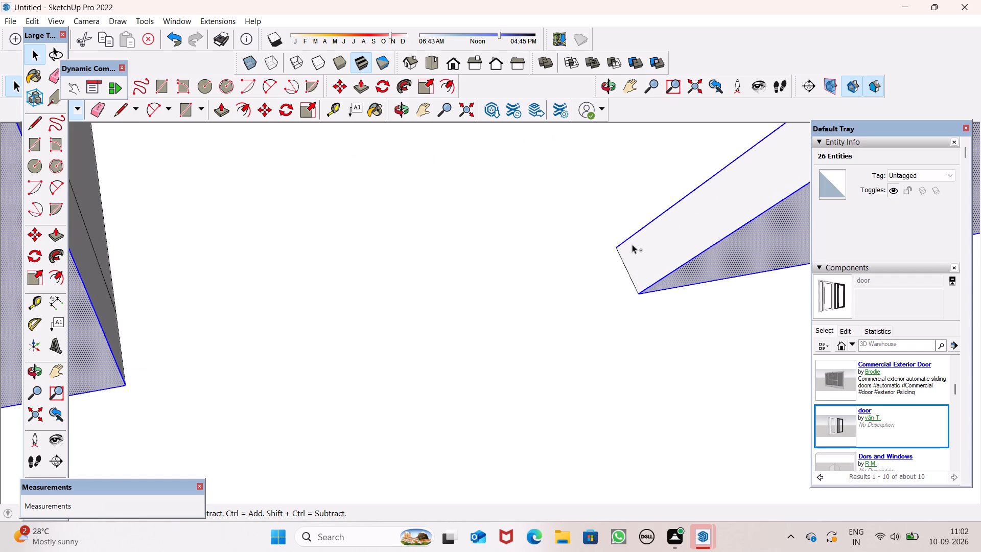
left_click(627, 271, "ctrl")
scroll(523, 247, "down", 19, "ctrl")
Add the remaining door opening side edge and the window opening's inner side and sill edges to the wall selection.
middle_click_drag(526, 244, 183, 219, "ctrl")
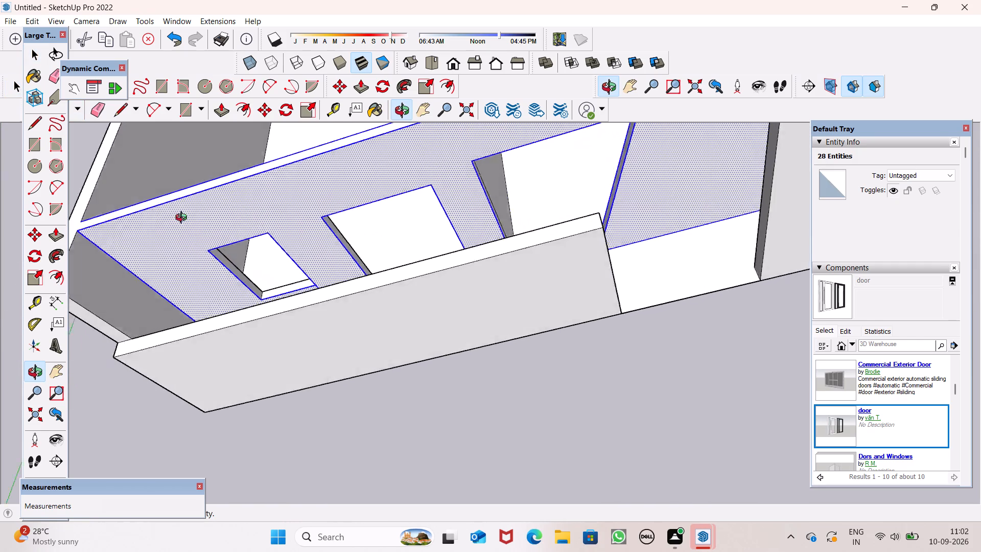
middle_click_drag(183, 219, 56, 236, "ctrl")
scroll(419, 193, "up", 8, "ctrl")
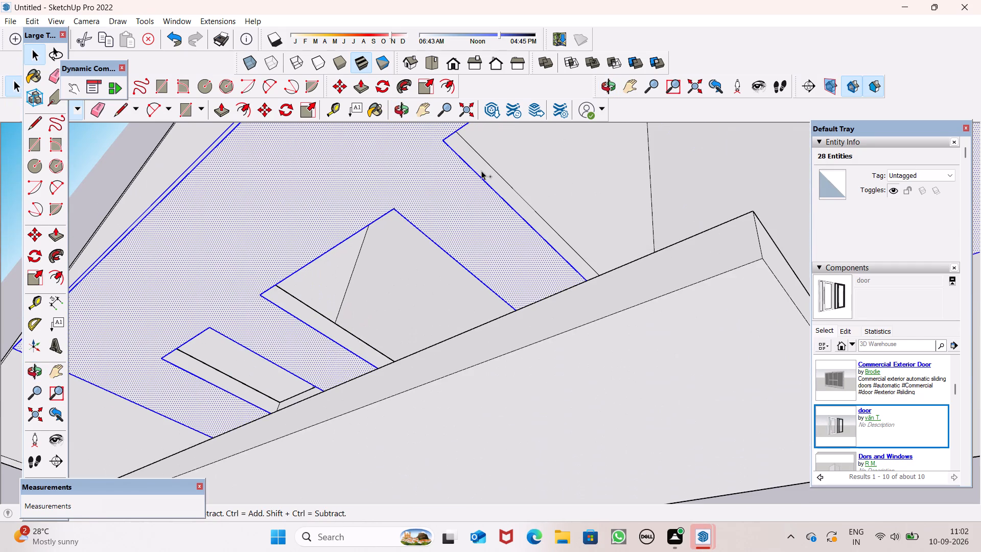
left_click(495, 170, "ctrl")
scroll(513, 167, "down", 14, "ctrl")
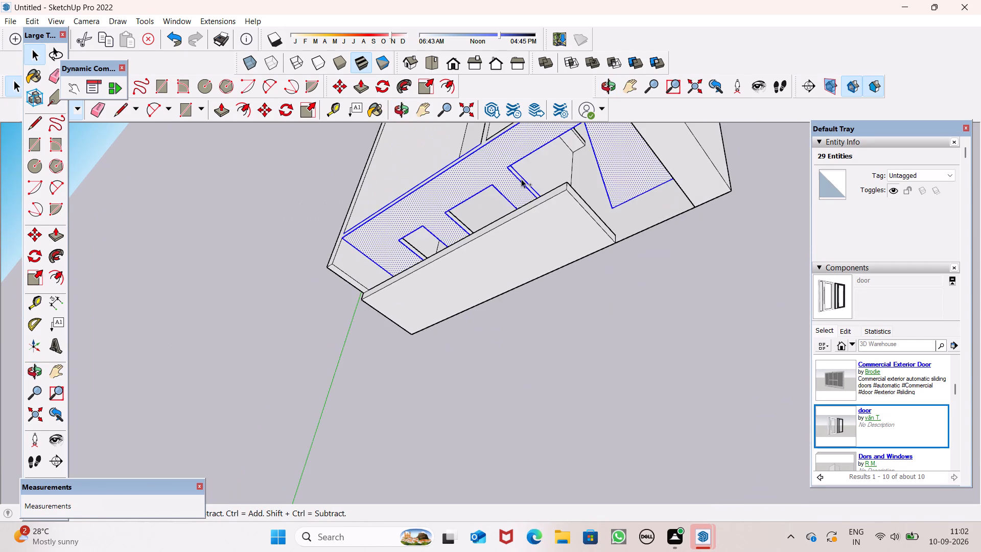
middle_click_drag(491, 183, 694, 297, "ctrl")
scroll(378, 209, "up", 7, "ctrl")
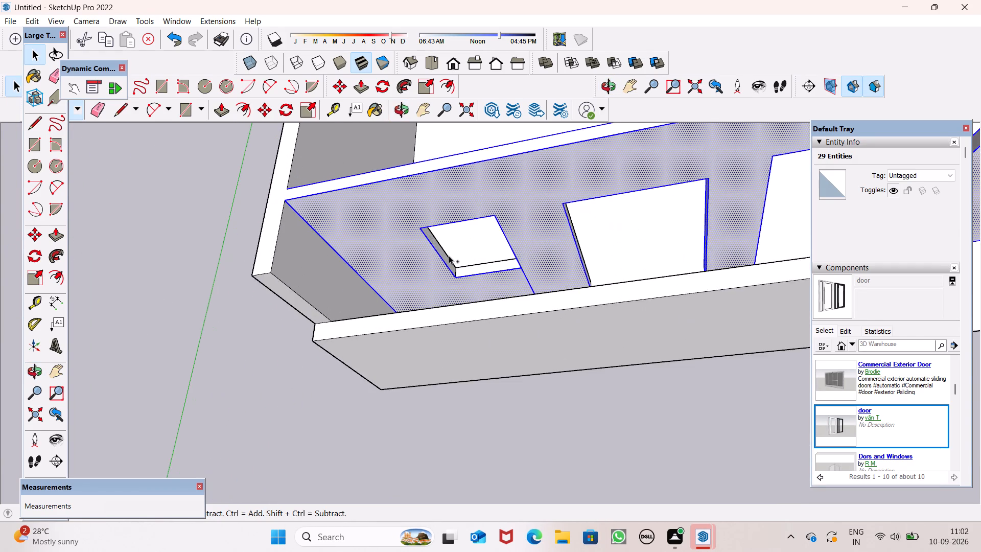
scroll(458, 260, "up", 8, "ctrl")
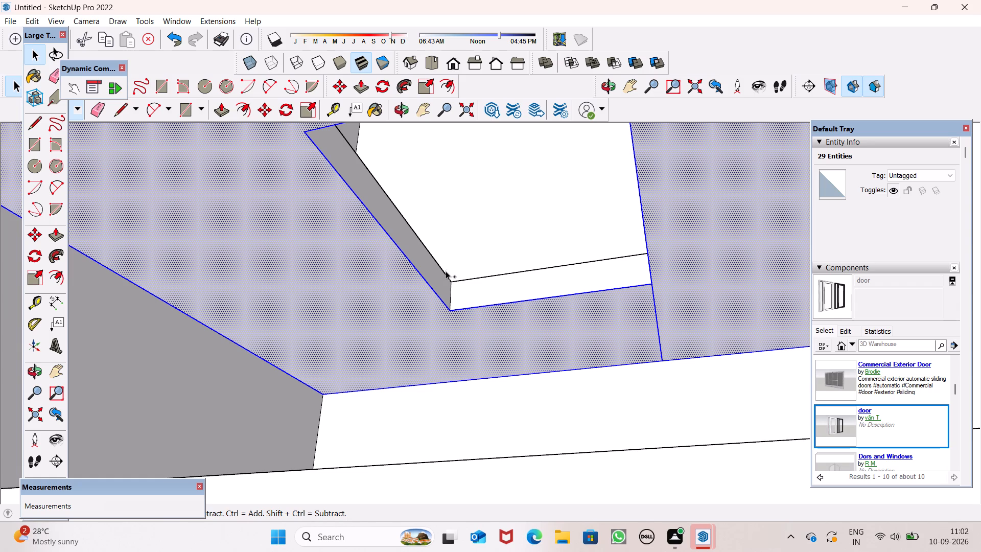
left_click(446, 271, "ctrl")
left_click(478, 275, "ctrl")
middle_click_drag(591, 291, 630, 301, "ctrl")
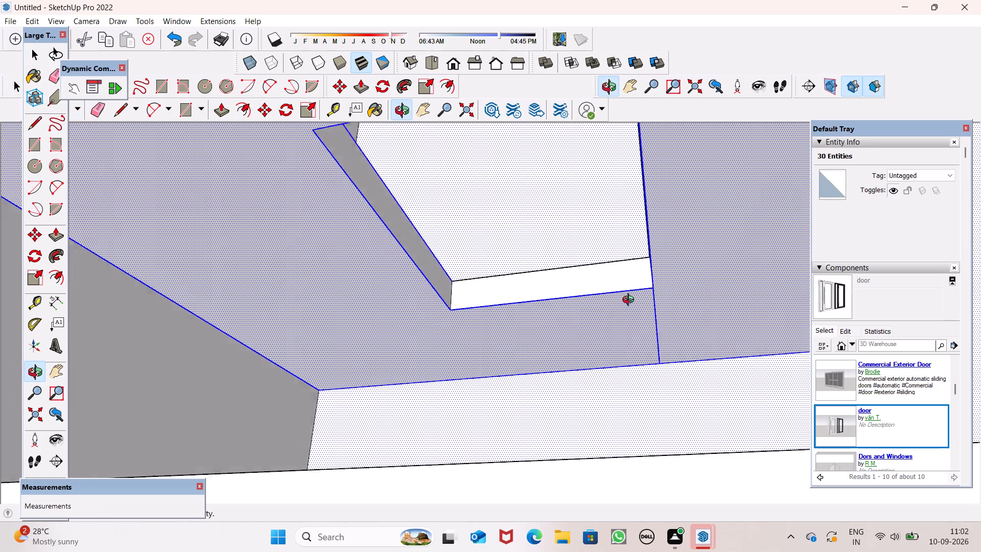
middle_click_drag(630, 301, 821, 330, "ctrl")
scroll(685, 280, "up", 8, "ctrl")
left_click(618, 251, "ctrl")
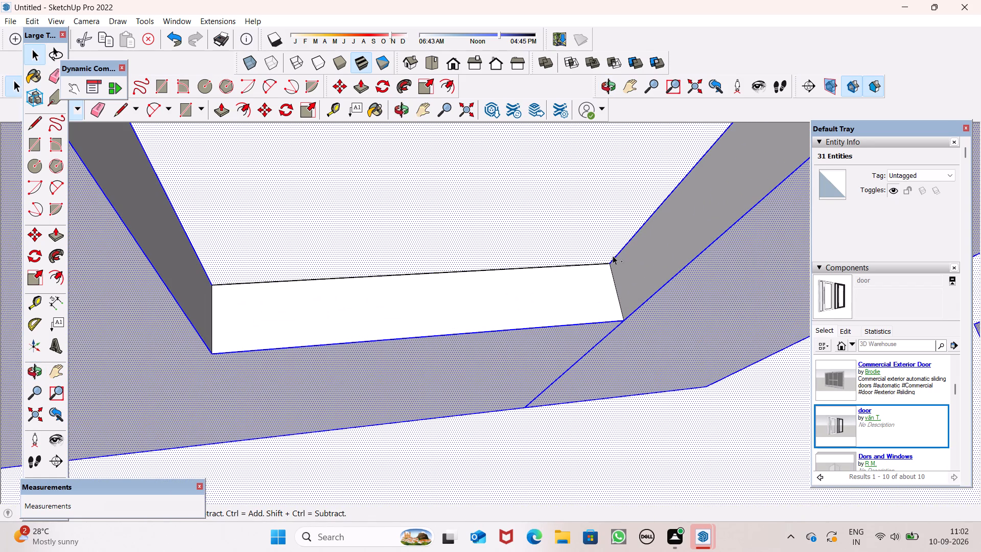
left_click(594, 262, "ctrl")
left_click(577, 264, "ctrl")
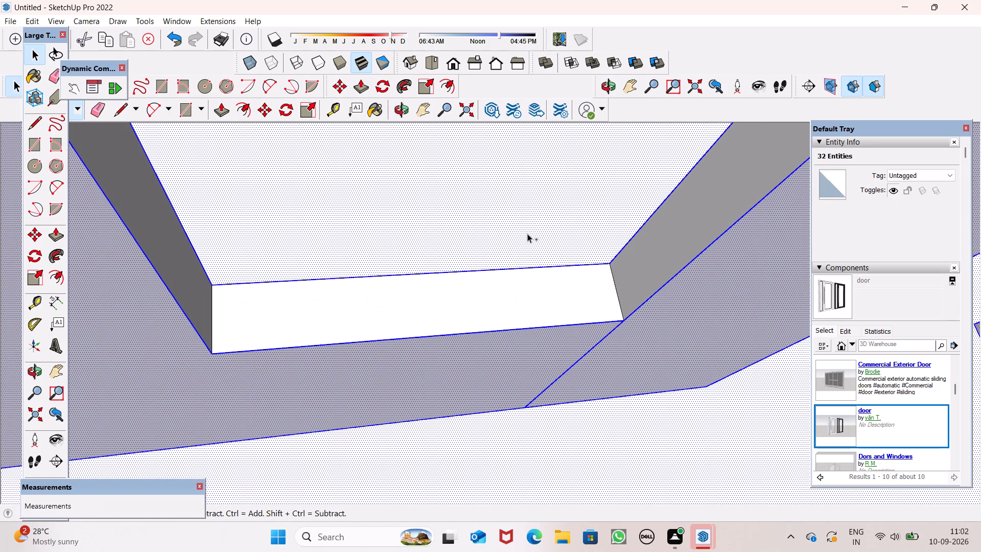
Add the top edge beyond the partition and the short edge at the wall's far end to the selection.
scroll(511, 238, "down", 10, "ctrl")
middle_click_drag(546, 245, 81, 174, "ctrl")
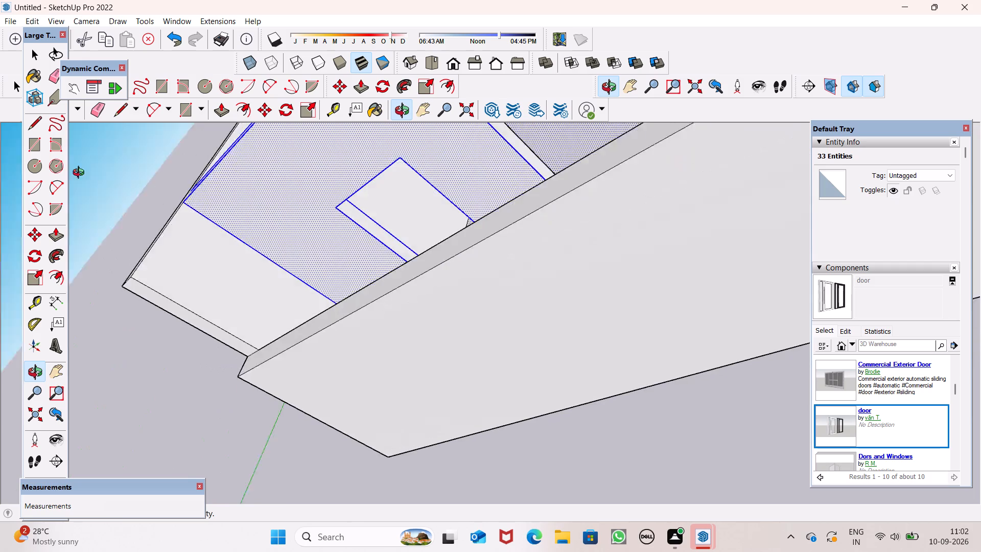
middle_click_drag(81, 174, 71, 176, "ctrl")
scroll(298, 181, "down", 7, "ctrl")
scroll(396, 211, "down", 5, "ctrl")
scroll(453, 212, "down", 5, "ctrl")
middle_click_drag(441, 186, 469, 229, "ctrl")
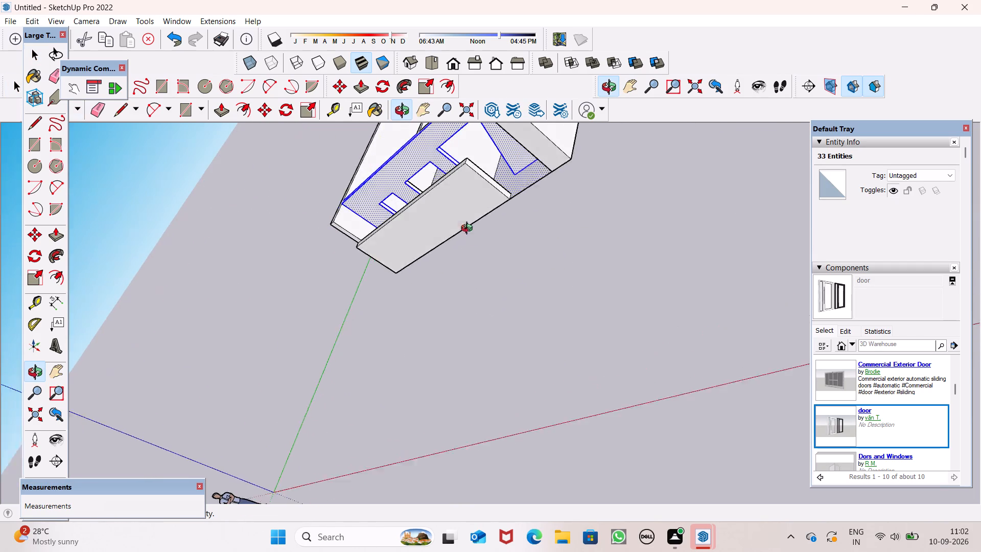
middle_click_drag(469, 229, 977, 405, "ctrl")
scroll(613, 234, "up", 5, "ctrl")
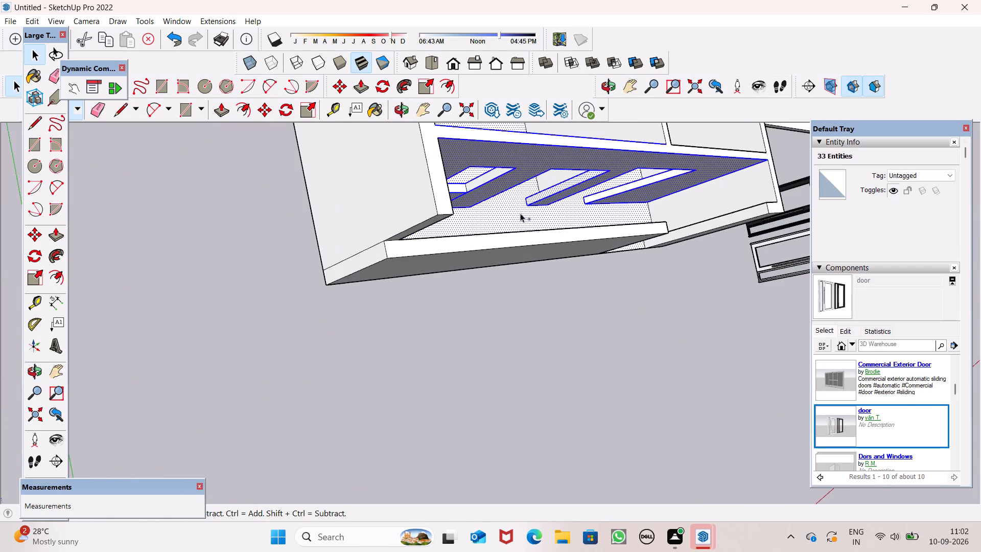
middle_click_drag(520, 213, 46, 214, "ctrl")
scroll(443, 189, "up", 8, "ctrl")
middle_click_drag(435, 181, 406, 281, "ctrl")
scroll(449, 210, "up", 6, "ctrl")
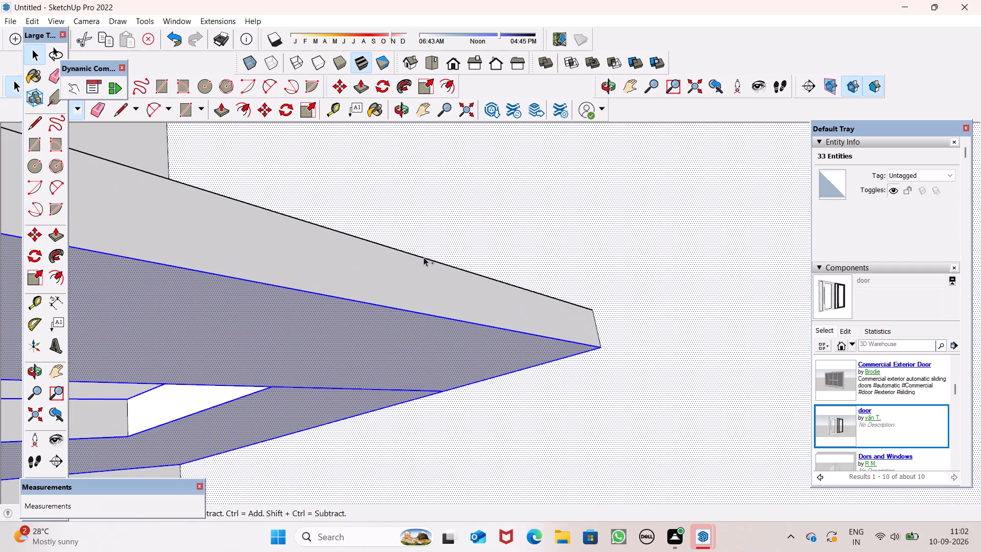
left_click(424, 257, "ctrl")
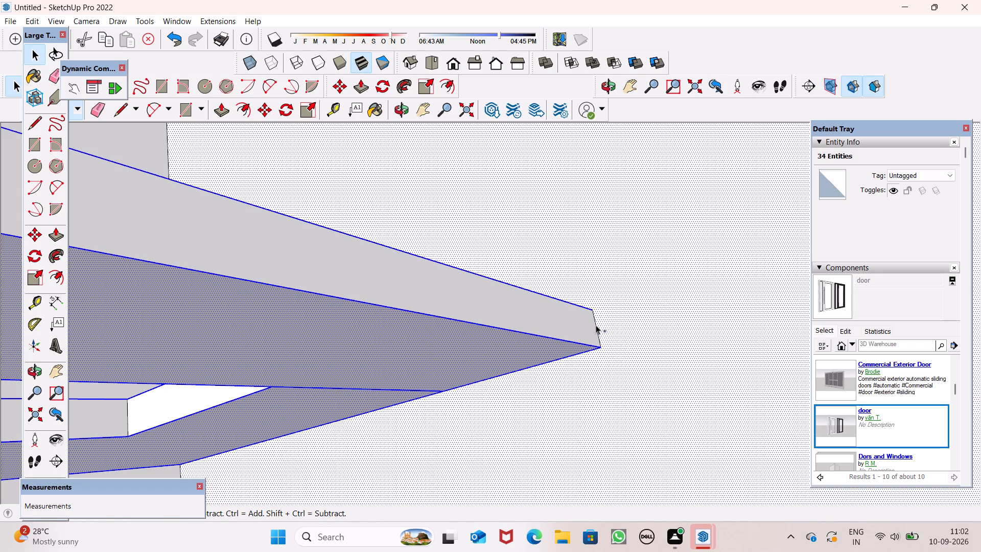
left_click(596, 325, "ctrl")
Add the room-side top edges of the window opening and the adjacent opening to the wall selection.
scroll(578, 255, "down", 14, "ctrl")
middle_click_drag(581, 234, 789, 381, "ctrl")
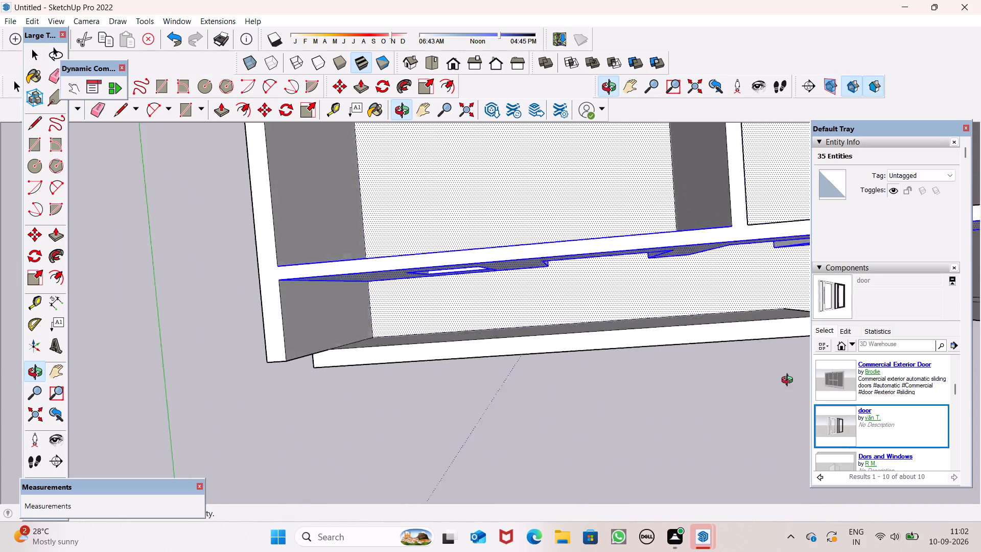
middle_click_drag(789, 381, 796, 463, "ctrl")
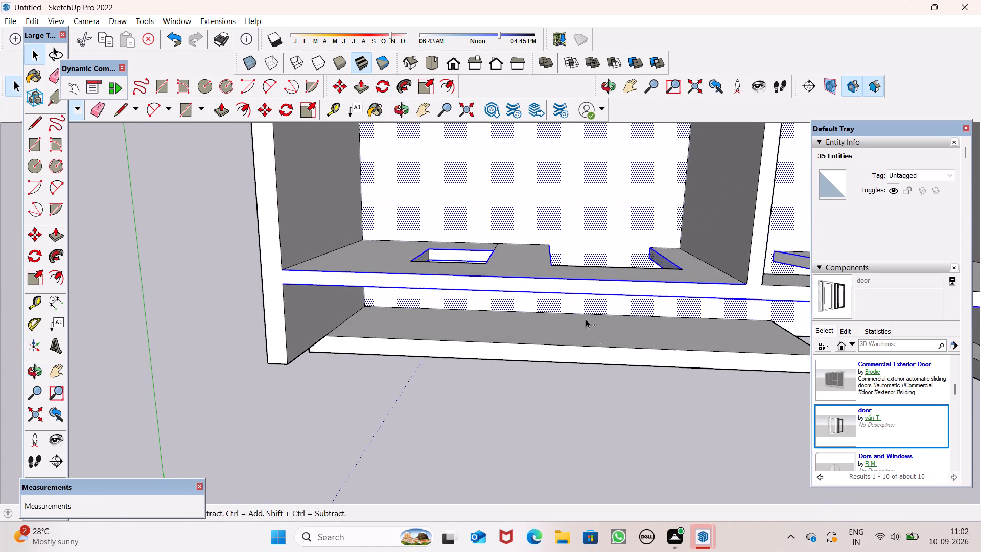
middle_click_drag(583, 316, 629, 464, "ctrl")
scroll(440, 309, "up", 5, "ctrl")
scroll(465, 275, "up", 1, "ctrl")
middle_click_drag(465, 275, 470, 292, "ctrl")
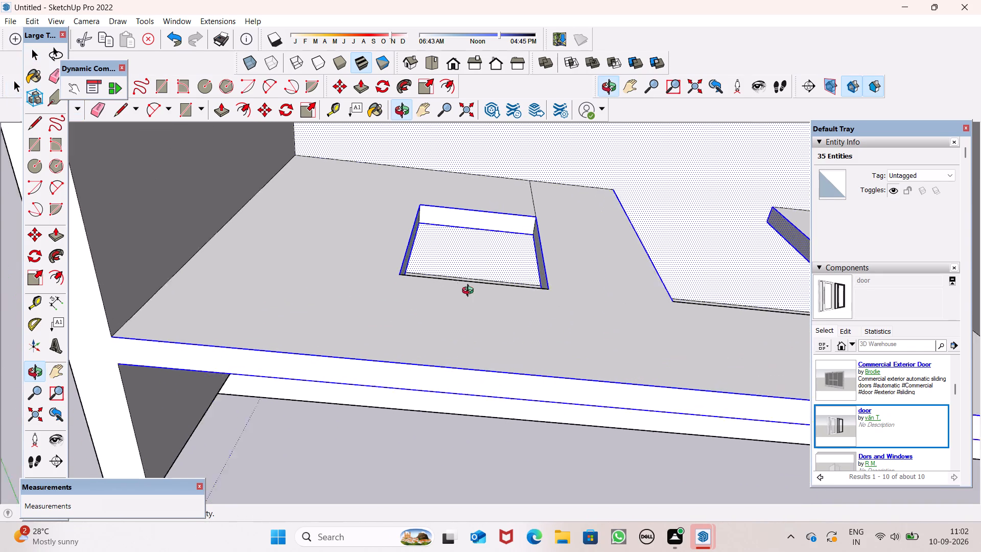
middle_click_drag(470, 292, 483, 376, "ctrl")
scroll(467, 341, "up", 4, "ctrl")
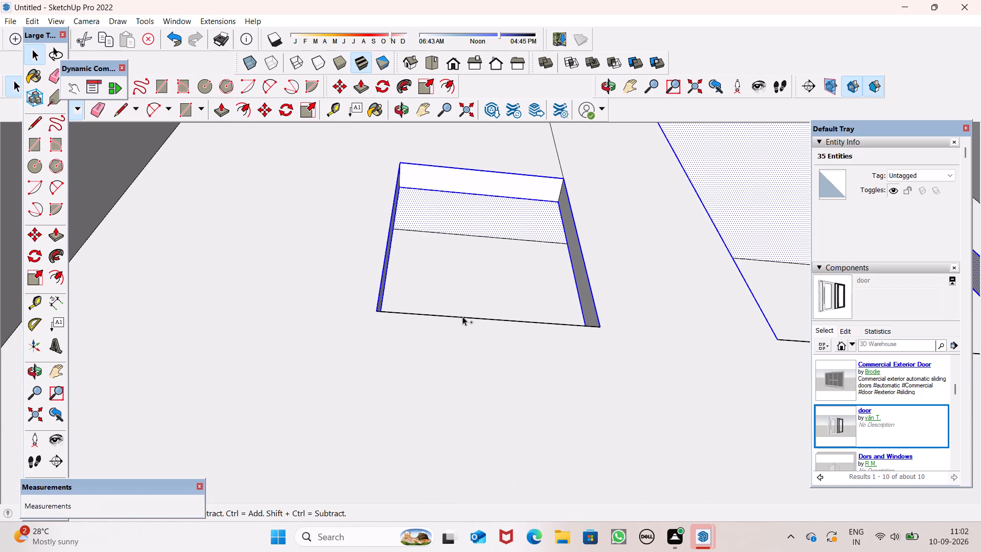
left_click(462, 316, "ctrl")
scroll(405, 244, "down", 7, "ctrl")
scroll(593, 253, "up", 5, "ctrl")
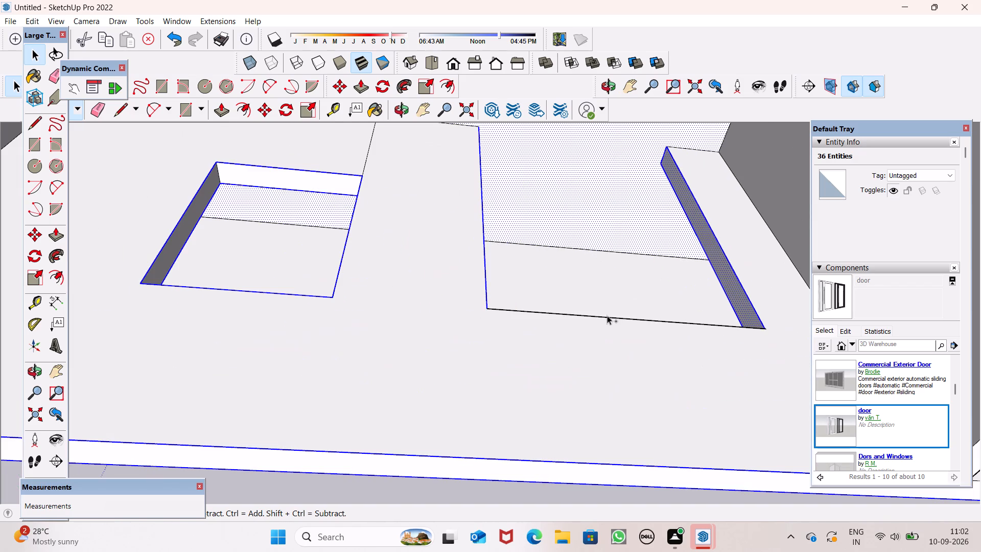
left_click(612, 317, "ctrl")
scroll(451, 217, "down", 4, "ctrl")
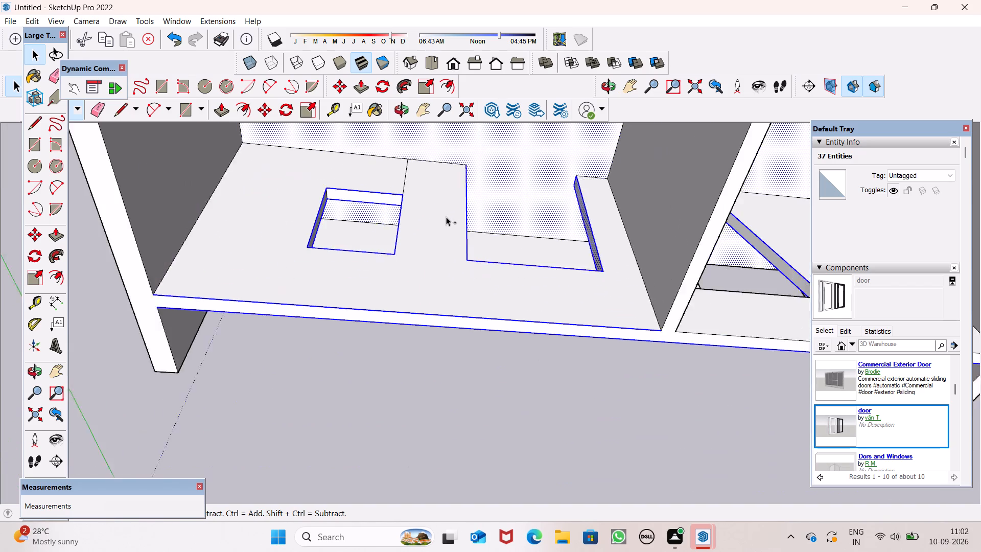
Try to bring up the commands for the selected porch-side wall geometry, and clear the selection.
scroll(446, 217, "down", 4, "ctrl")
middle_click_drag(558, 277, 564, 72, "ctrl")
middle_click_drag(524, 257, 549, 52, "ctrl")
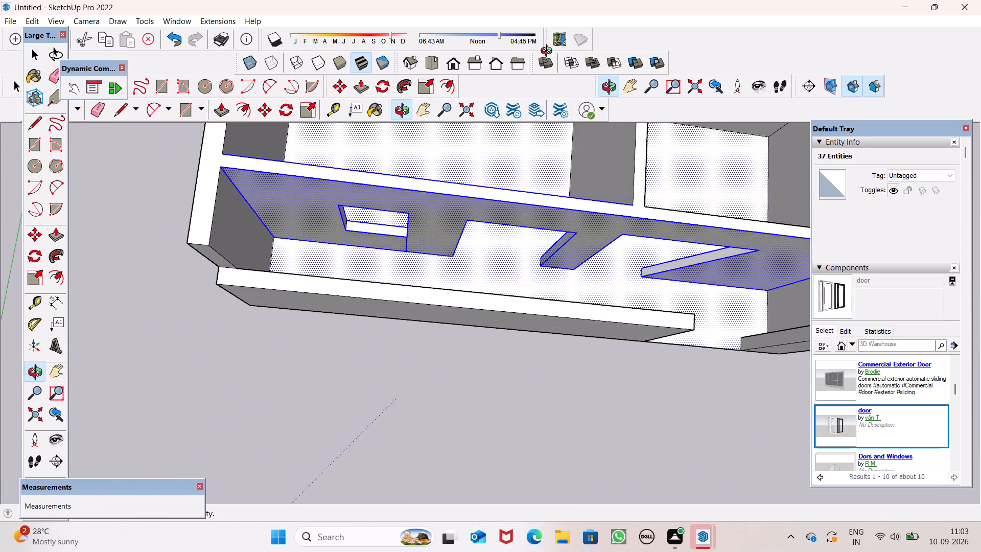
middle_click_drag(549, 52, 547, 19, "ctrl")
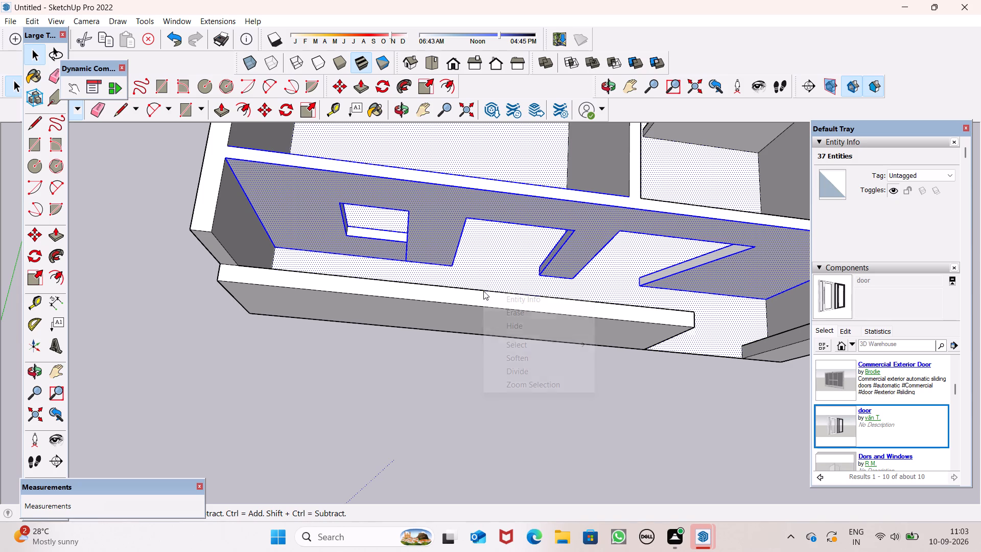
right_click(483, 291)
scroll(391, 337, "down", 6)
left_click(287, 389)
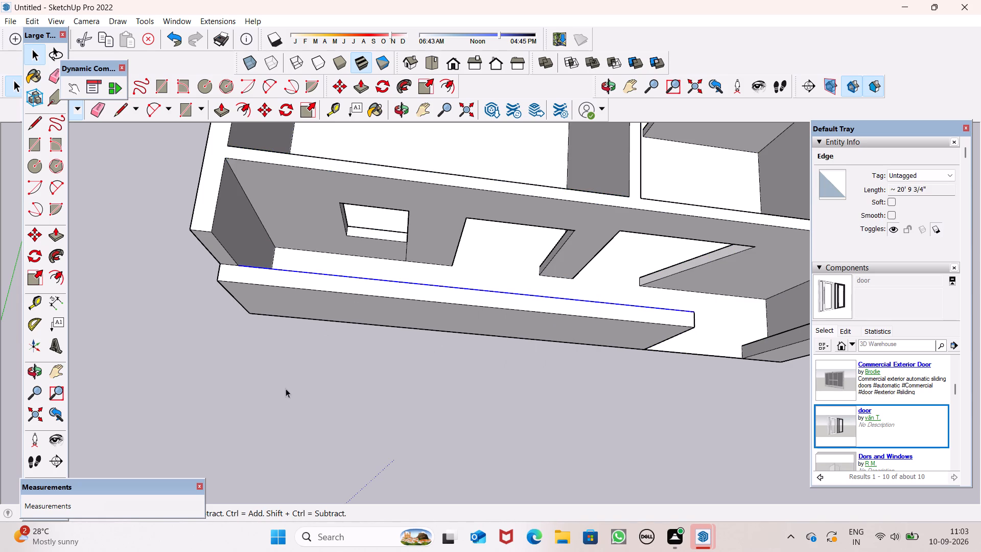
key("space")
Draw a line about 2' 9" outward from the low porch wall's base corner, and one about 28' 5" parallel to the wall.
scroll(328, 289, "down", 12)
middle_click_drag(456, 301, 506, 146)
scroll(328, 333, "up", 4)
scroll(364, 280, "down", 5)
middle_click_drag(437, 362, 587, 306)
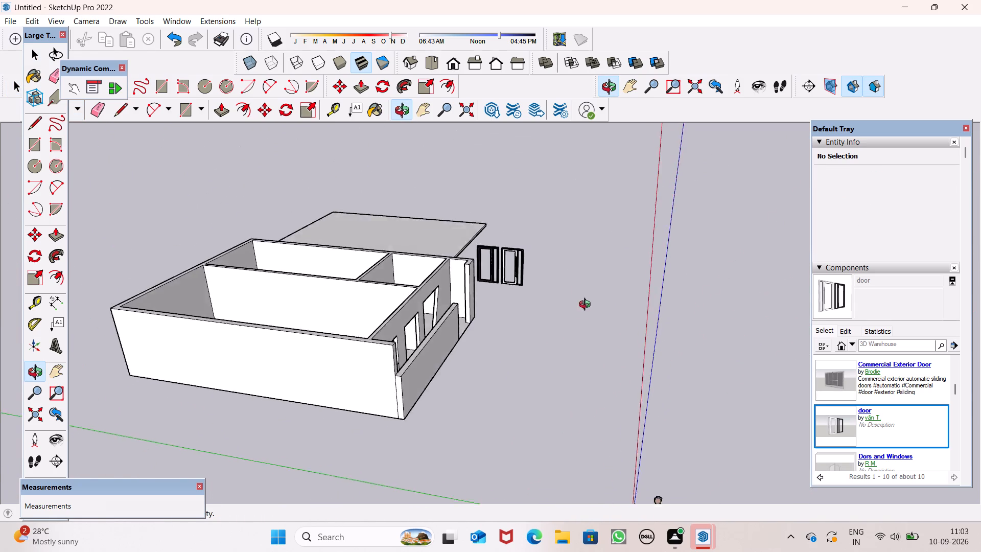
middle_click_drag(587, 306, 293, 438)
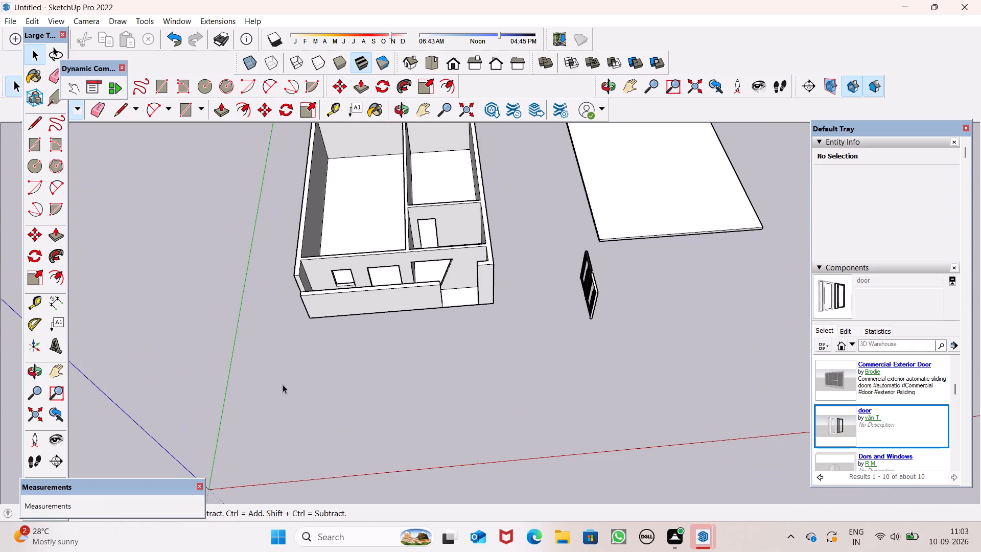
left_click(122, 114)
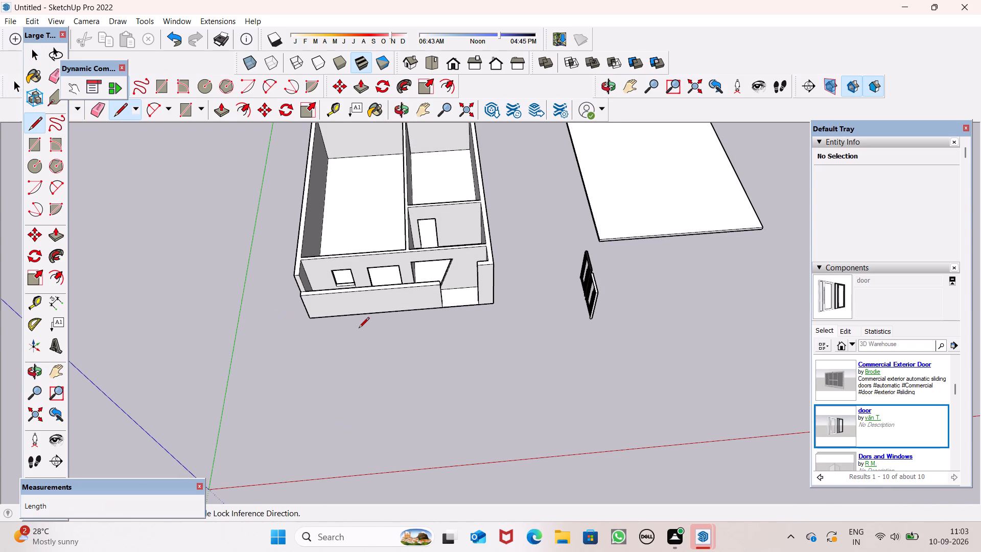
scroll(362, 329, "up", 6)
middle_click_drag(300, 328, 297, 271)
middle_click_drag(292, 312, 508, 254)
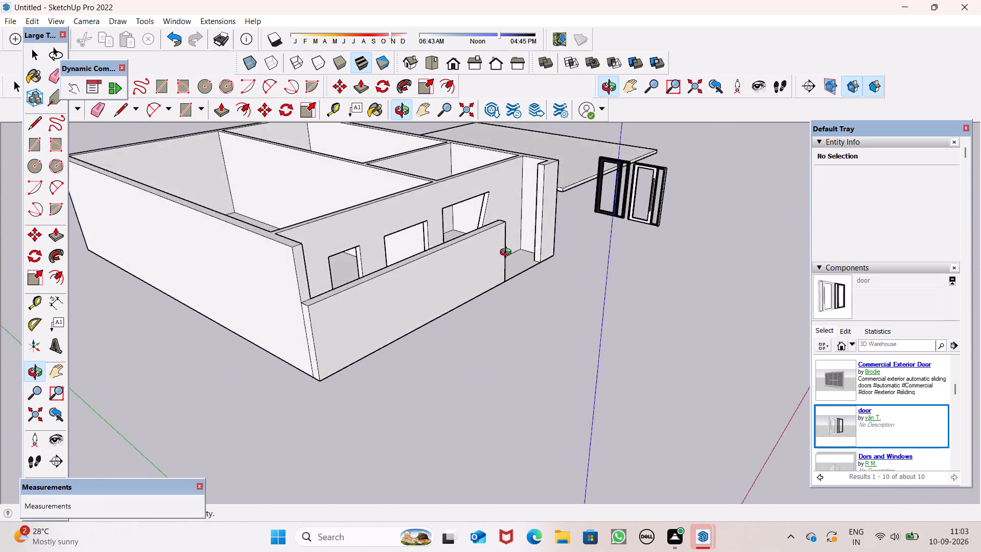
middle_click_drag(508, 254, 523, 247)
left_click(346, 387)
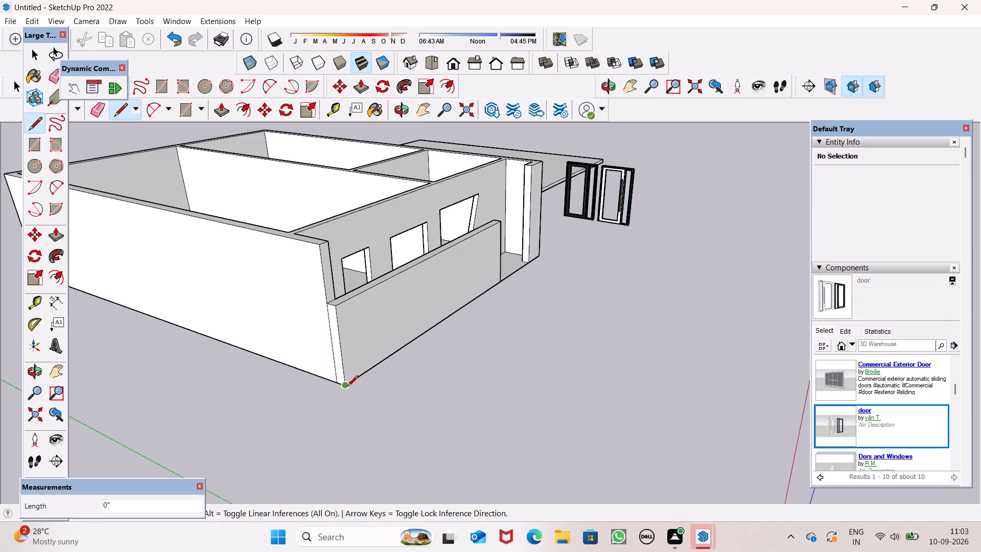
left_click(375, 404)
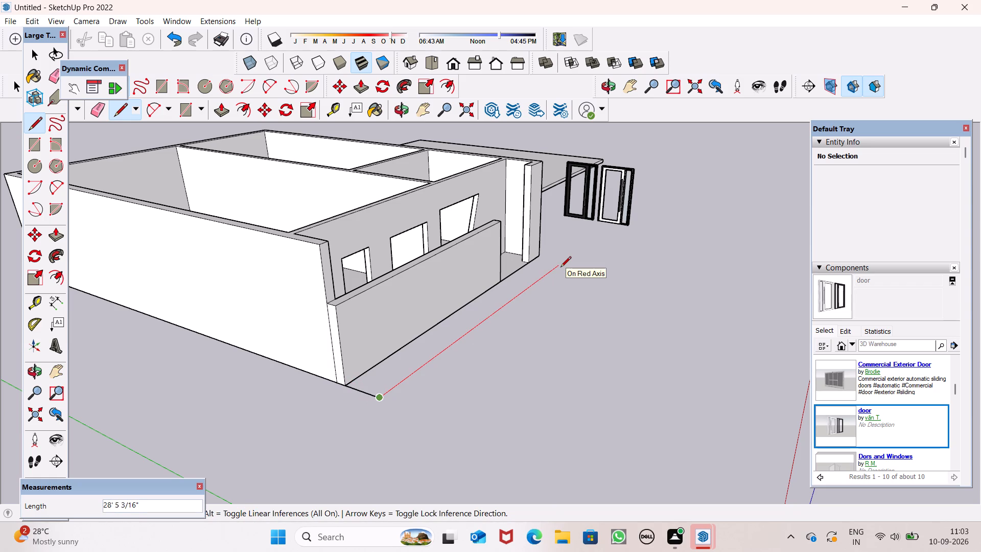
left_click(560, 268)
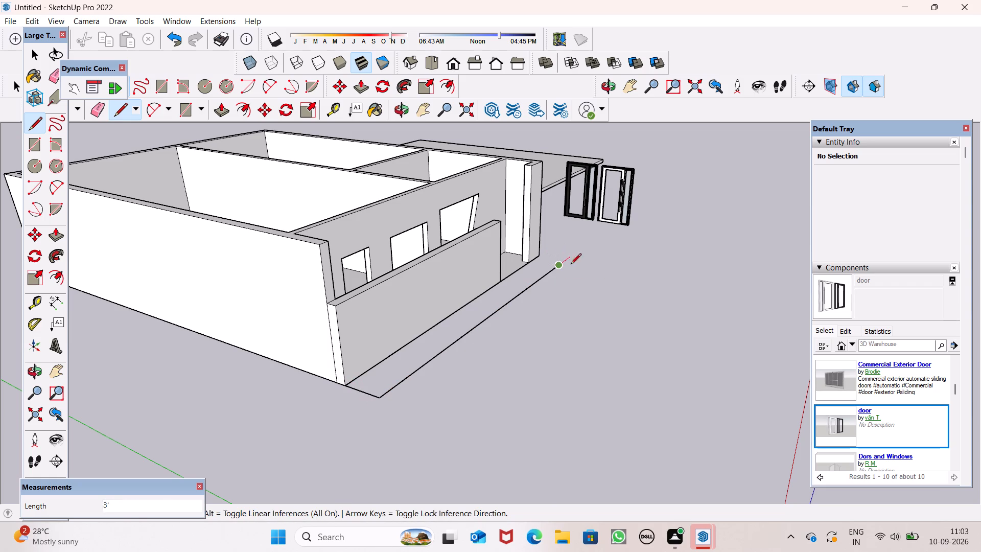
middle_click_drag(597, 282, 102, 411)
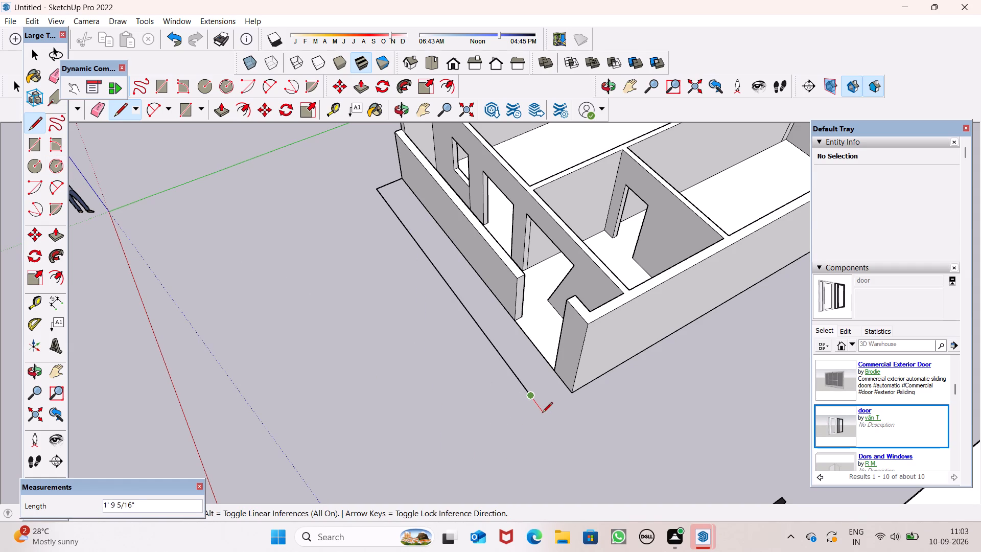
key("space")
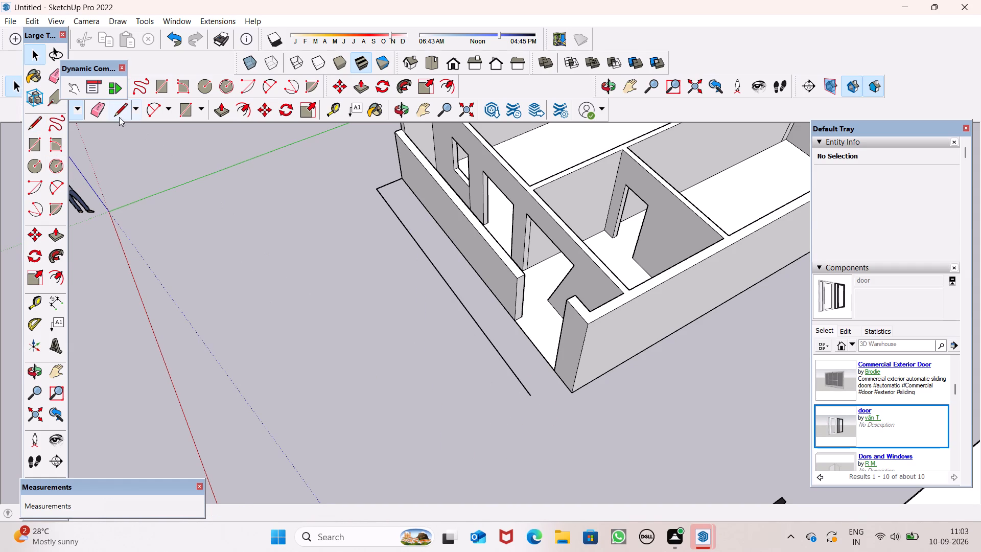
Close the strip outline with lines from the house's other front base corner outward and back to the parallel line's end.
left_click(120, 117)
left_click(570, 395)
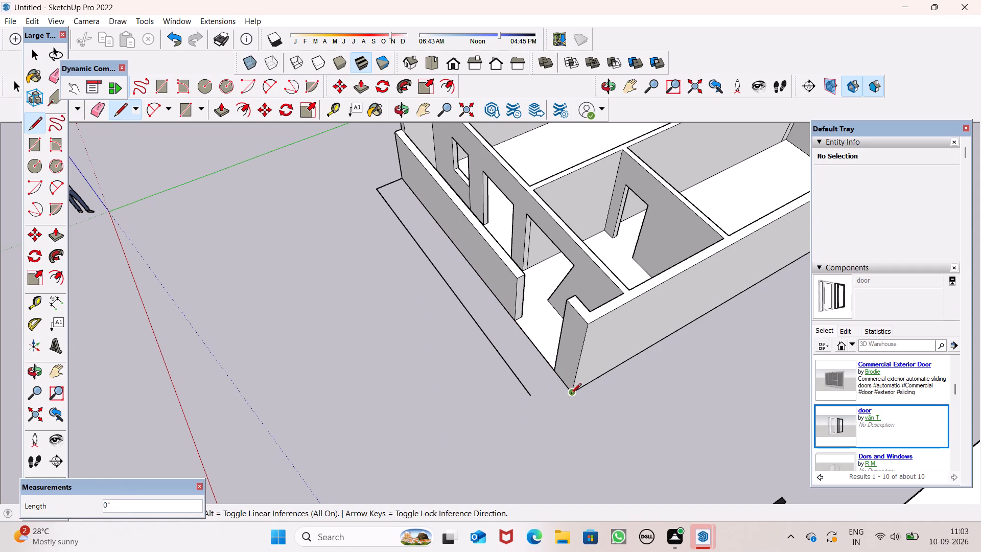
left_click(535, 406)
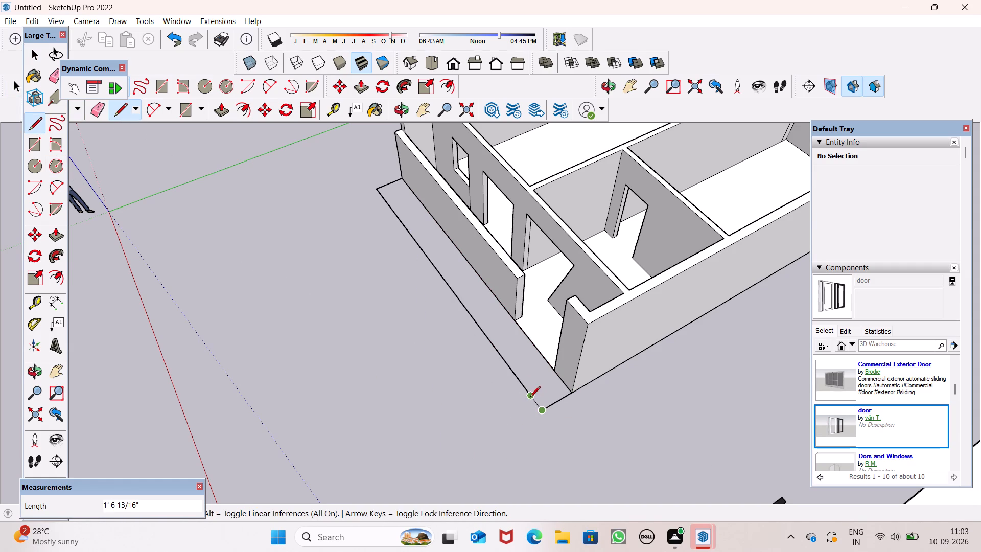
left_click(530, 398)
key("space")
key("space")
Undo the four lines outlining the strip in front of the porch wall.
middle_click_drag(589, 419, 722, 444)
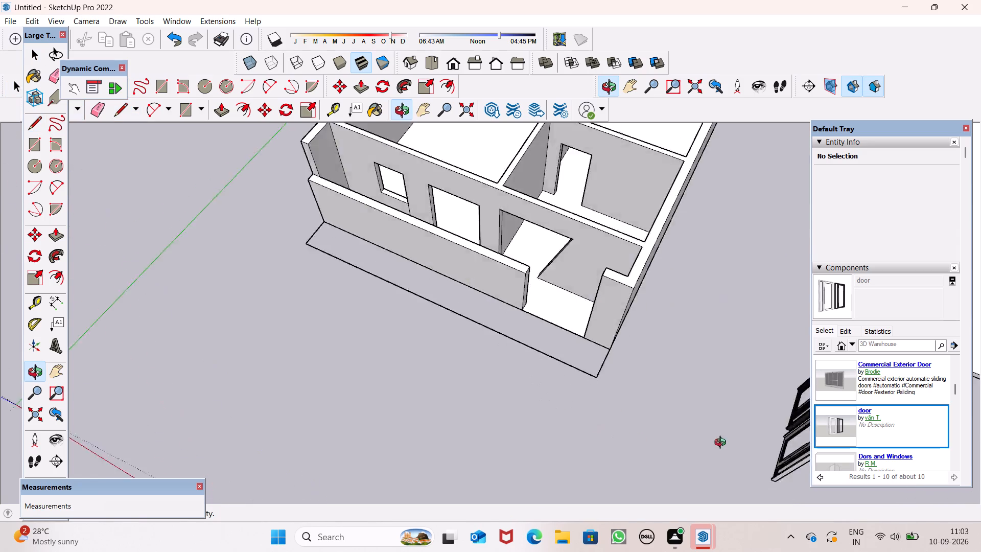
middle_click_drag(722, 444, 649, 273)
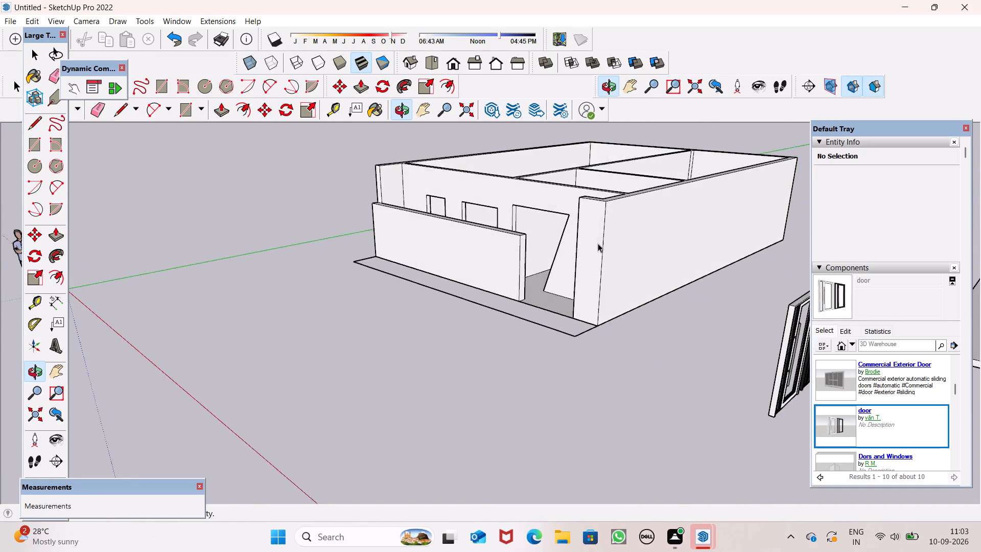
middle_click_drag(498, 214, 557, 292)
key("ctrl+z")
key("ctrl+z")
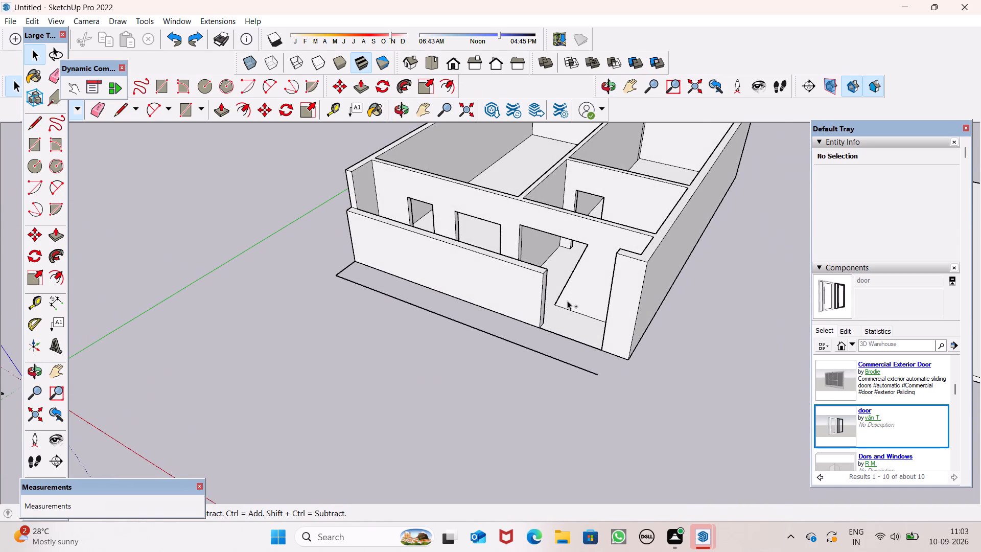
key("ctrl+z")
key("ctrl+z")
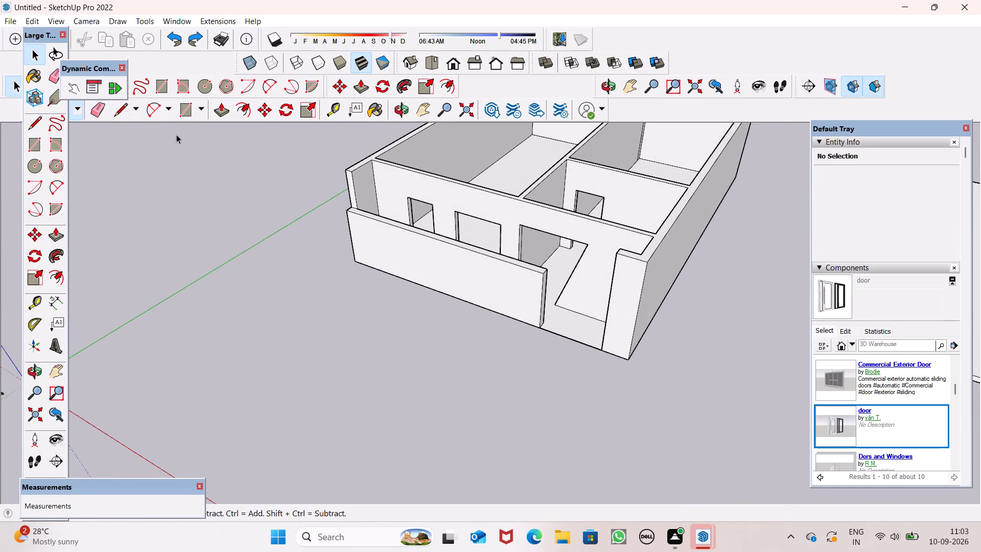
Draw a ground rectangle about 28' 10" by 4' along the front of the porch wall, starting at its outer base corner.
left_click(193, 114)
middle_click_drag(431, 339, 633, 321)
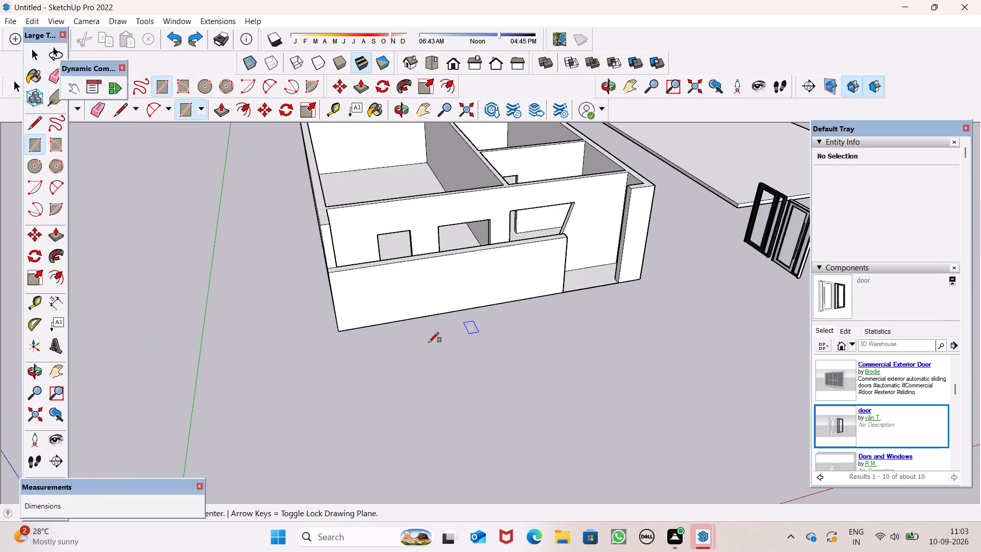
left_click(341, 334)
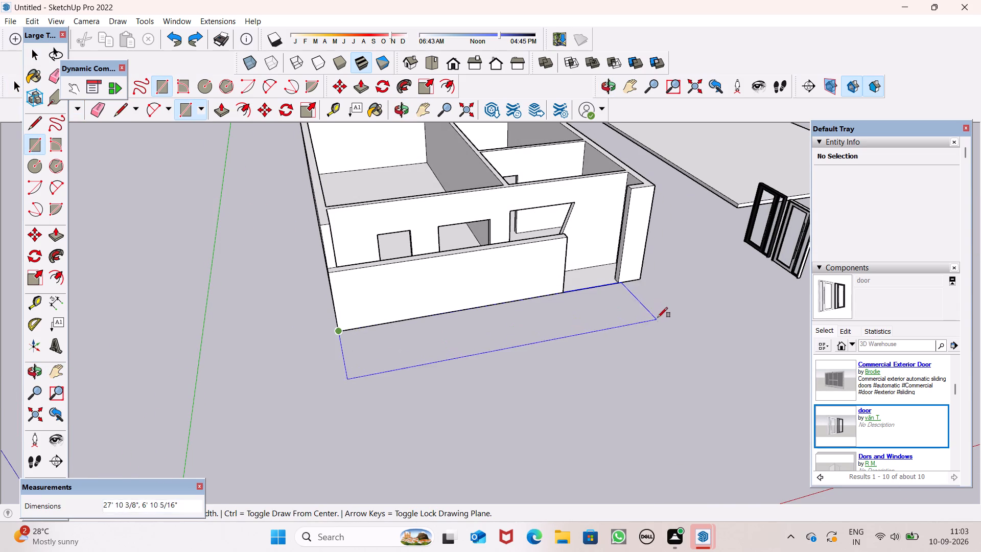
middle_click_drag(657, 318, 626, 247)
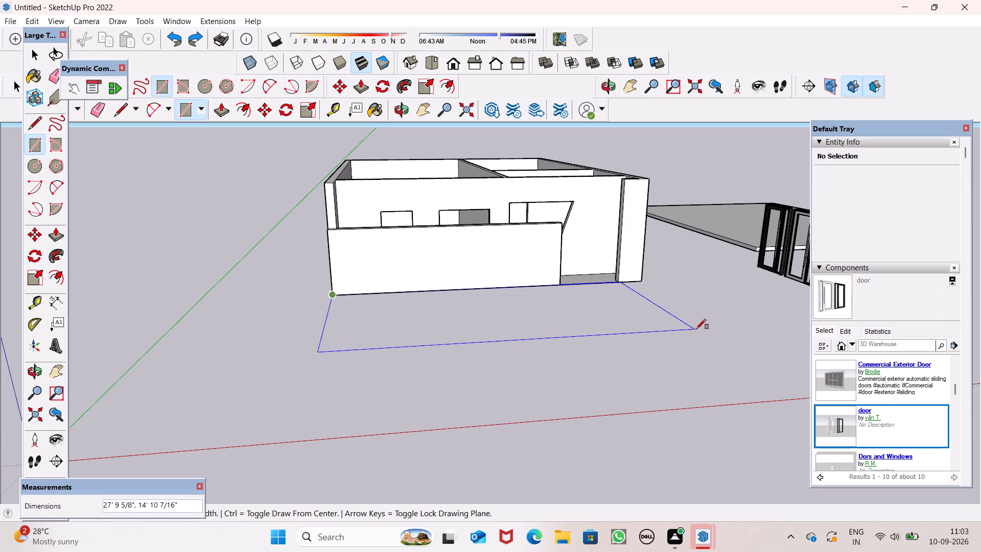
middle_click_drag(679, 312, 535, 456)
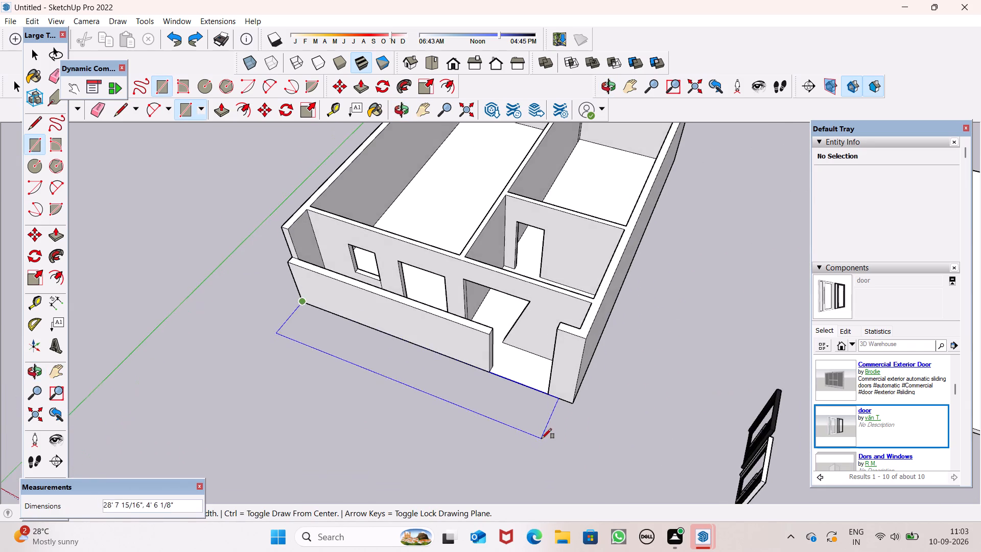
scroll(542, 438, "up", 6)
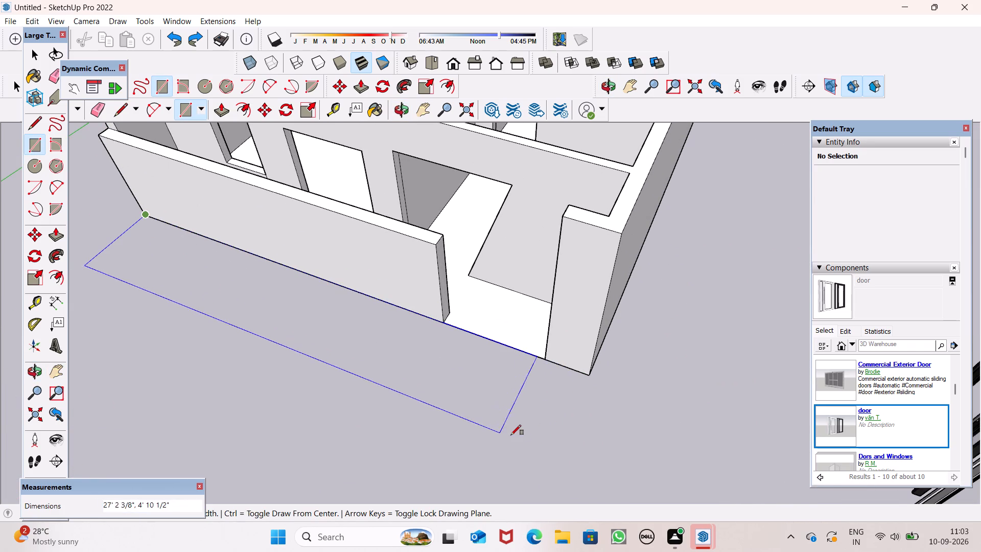
left_click(543, 430)
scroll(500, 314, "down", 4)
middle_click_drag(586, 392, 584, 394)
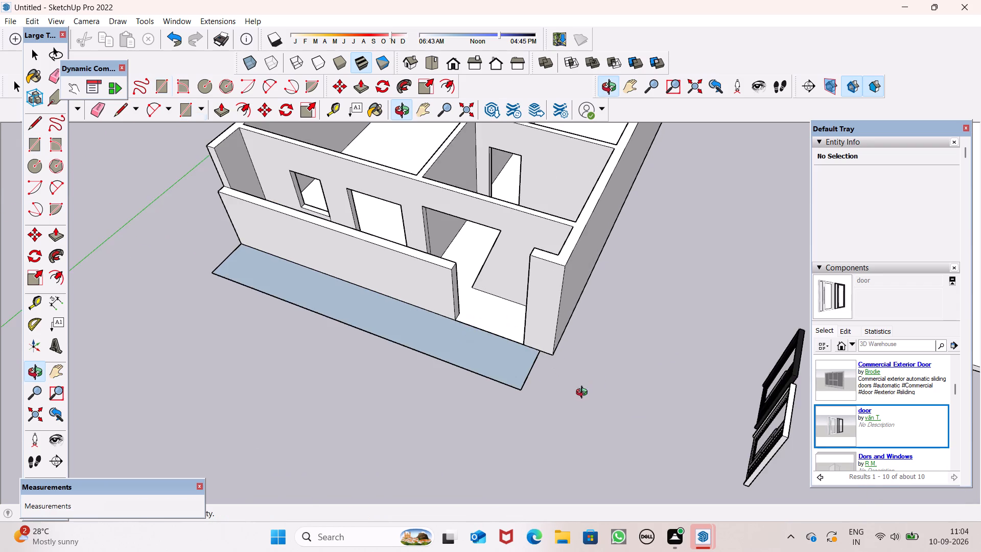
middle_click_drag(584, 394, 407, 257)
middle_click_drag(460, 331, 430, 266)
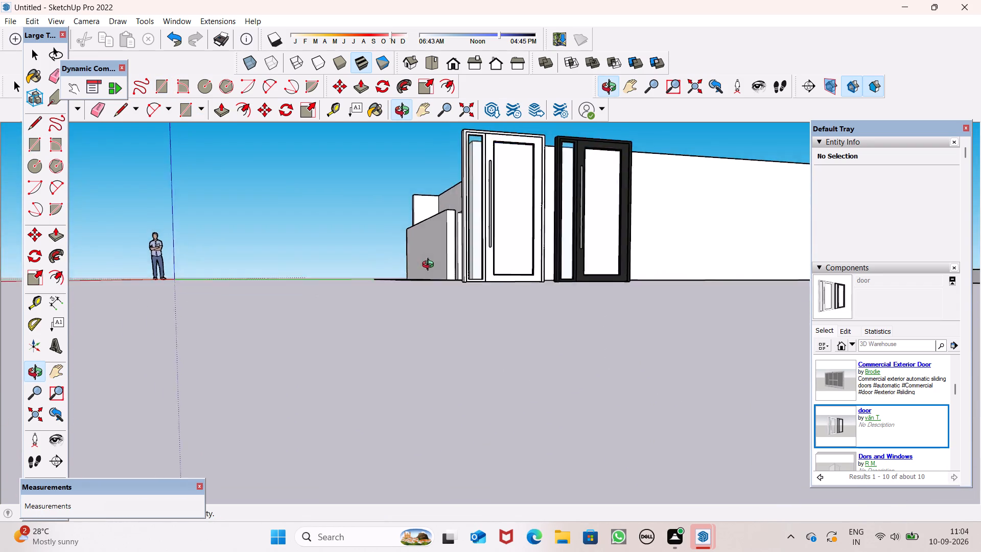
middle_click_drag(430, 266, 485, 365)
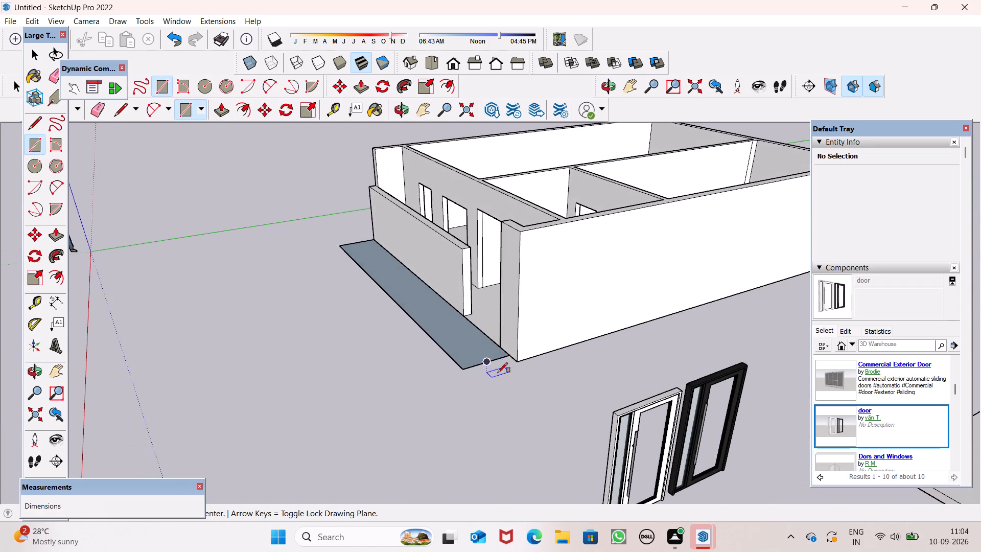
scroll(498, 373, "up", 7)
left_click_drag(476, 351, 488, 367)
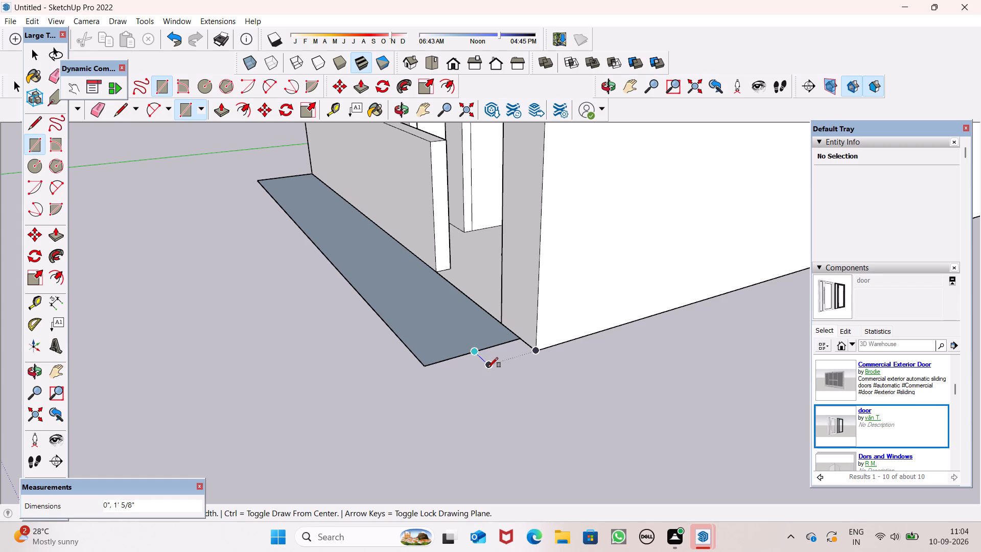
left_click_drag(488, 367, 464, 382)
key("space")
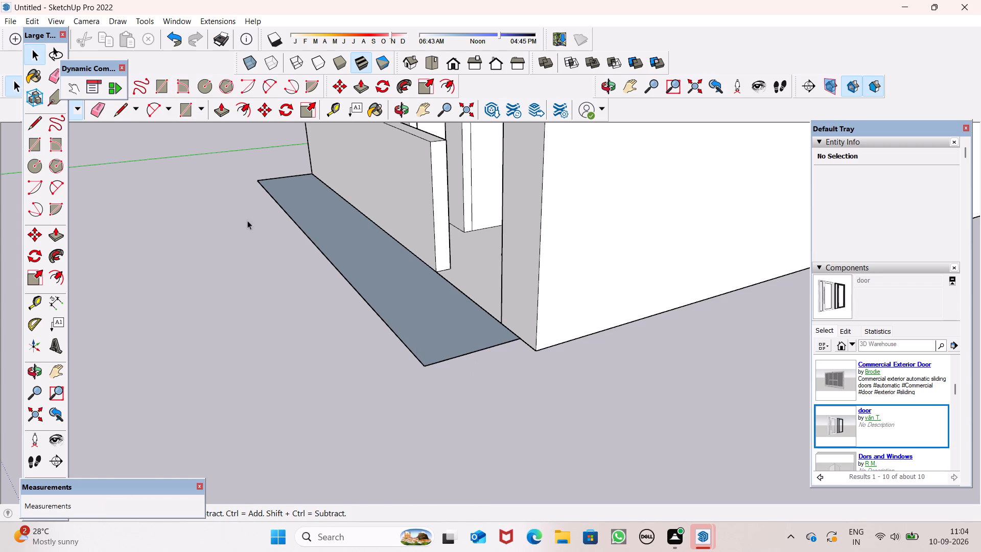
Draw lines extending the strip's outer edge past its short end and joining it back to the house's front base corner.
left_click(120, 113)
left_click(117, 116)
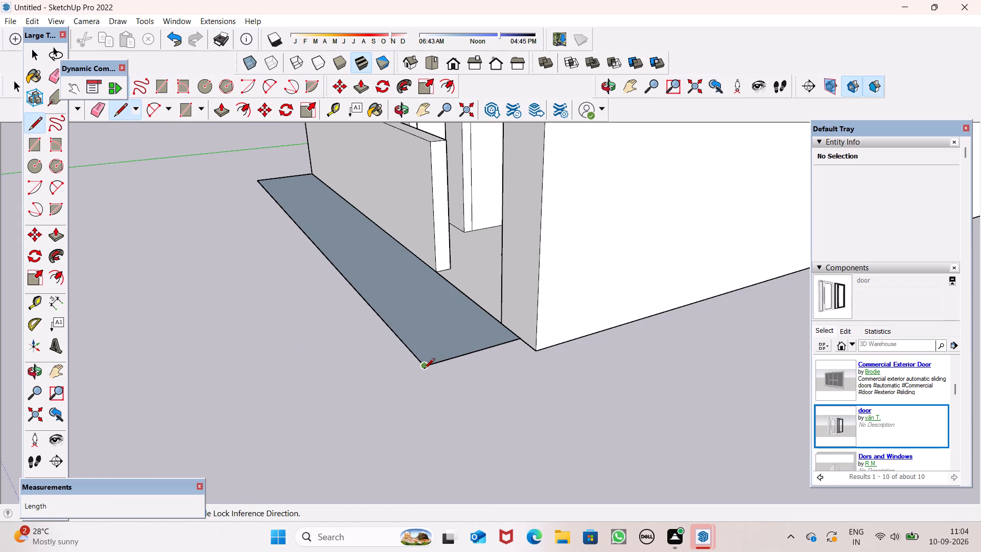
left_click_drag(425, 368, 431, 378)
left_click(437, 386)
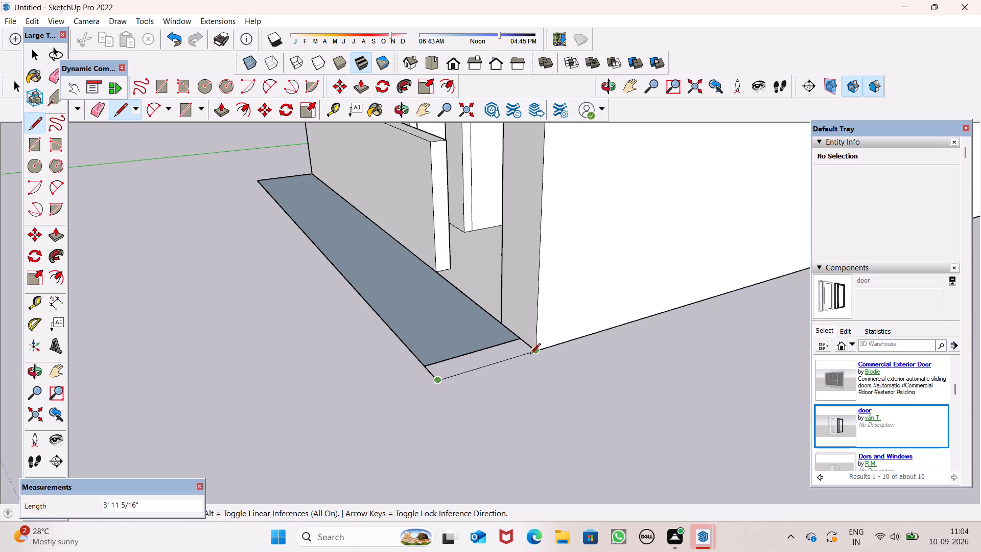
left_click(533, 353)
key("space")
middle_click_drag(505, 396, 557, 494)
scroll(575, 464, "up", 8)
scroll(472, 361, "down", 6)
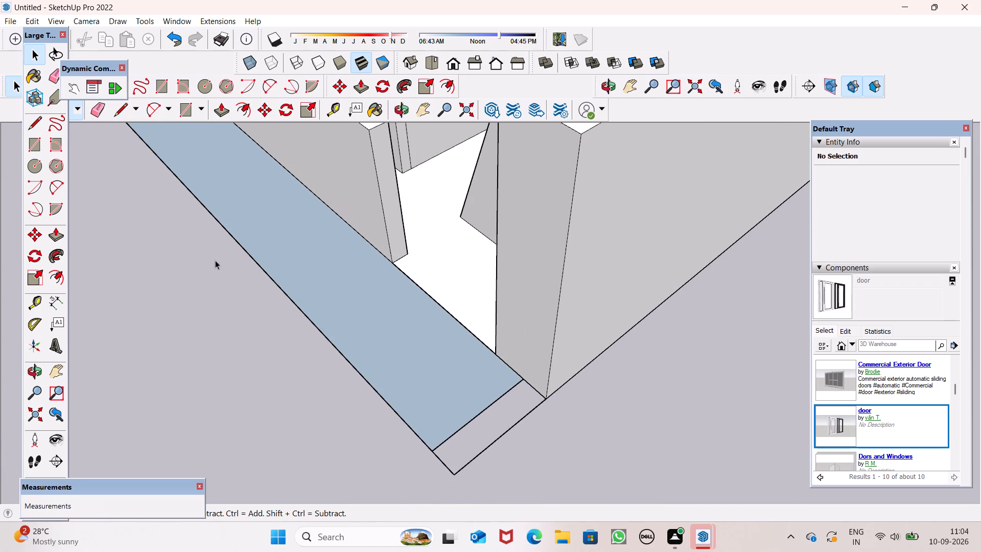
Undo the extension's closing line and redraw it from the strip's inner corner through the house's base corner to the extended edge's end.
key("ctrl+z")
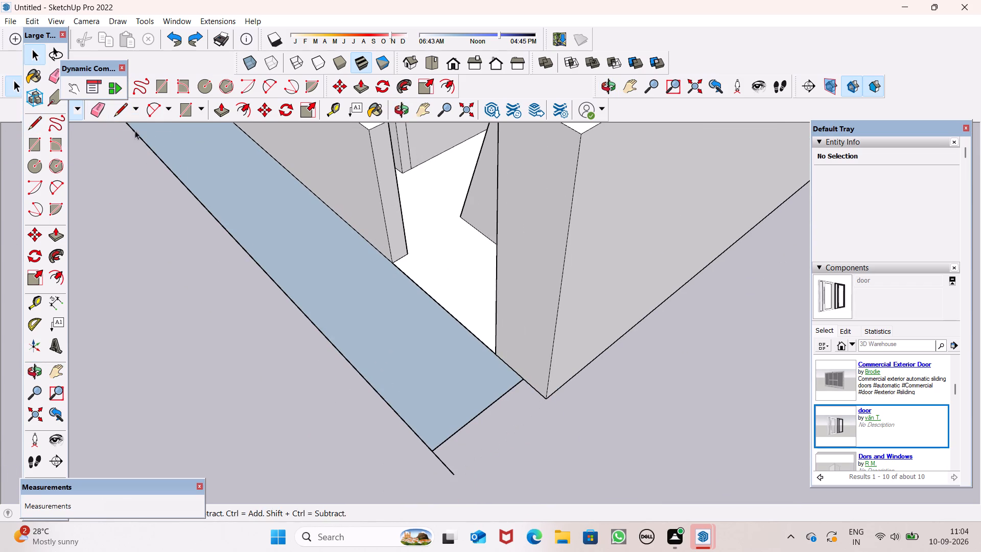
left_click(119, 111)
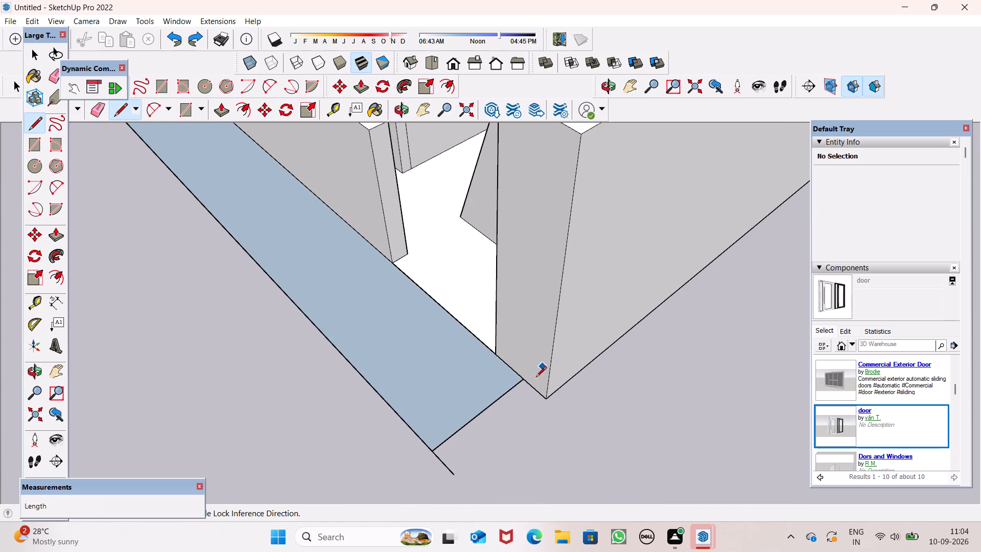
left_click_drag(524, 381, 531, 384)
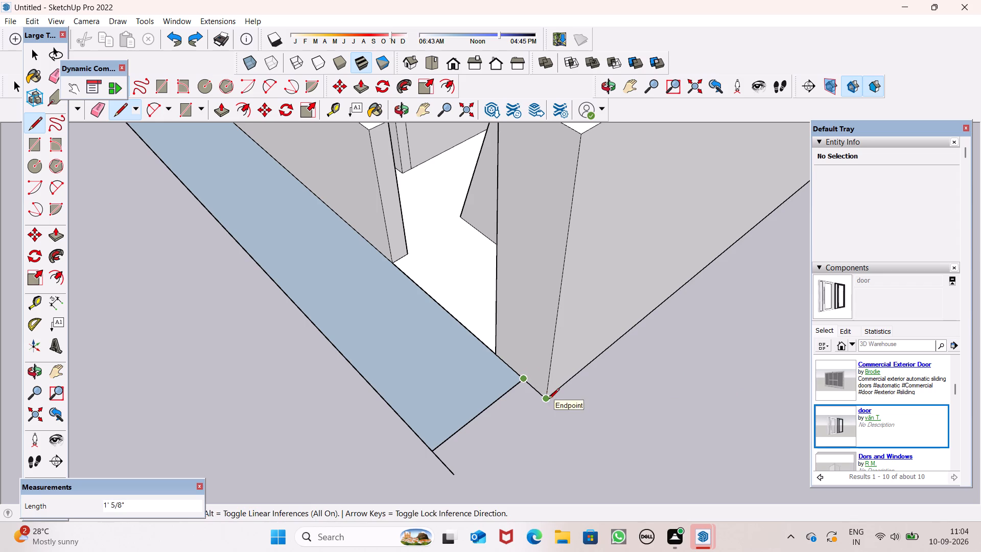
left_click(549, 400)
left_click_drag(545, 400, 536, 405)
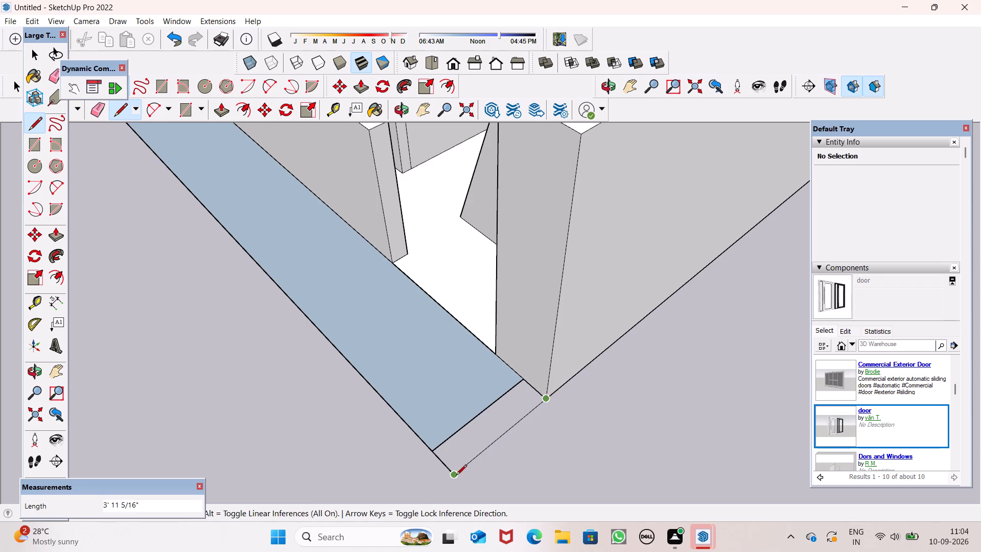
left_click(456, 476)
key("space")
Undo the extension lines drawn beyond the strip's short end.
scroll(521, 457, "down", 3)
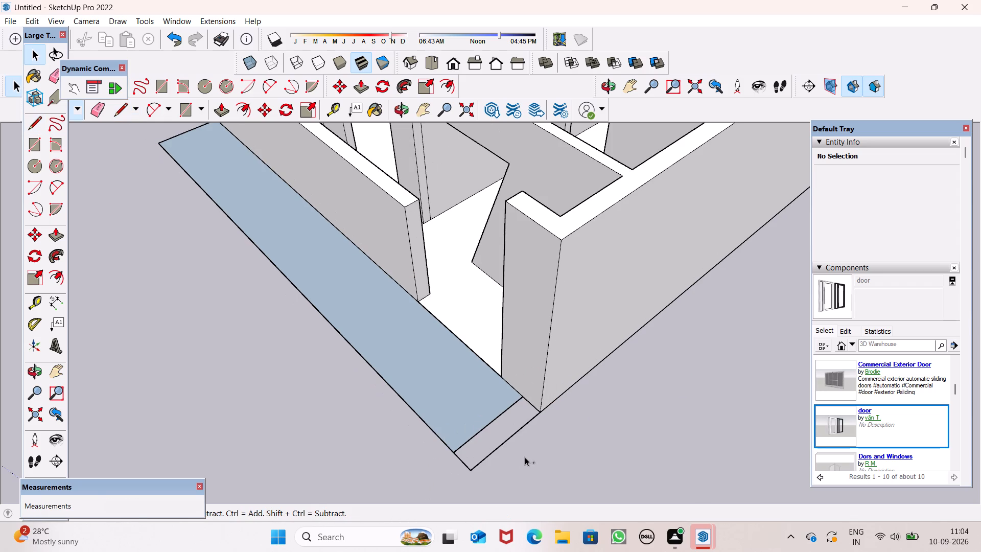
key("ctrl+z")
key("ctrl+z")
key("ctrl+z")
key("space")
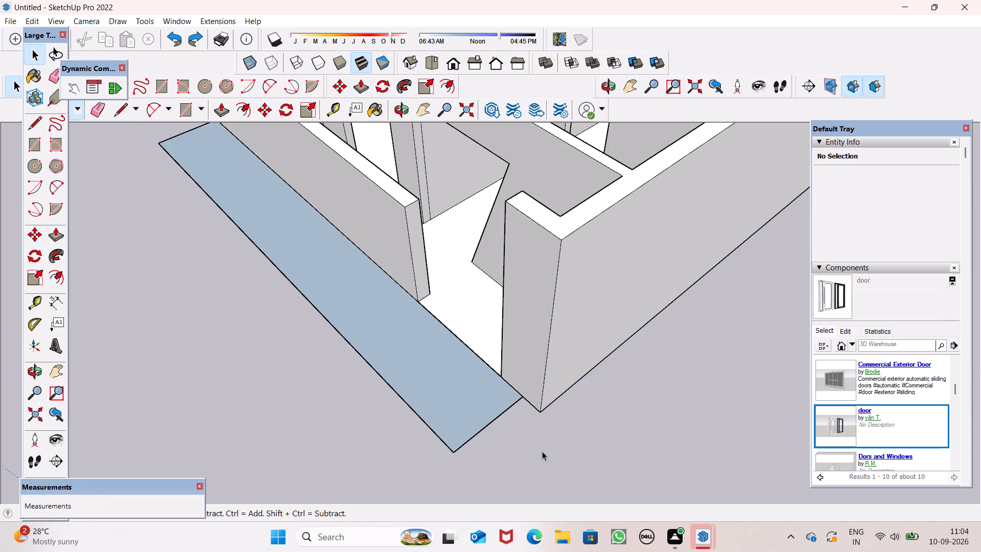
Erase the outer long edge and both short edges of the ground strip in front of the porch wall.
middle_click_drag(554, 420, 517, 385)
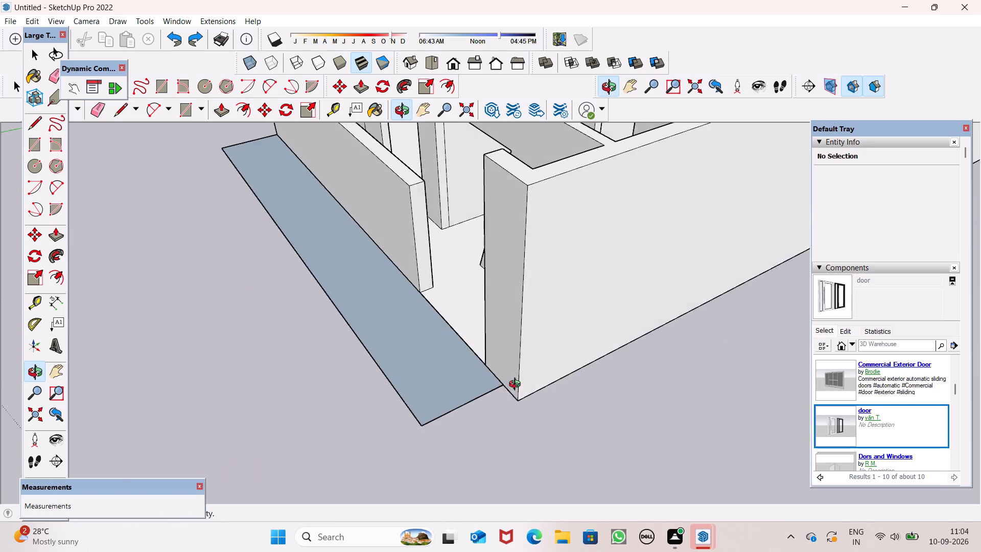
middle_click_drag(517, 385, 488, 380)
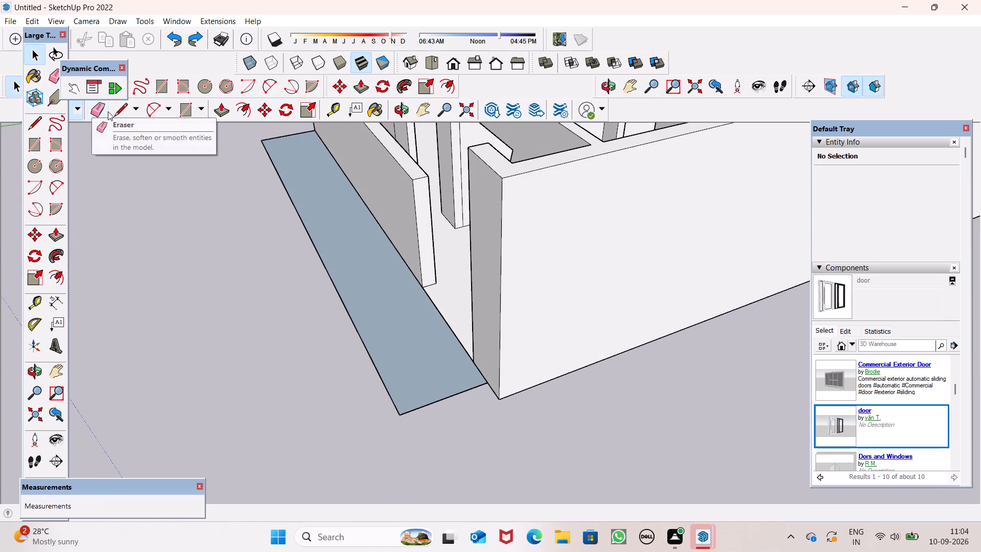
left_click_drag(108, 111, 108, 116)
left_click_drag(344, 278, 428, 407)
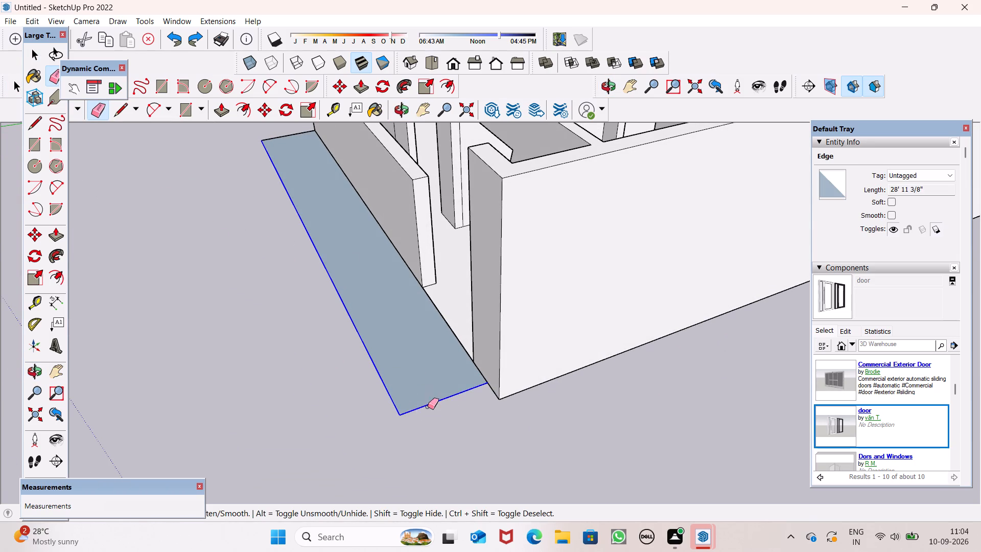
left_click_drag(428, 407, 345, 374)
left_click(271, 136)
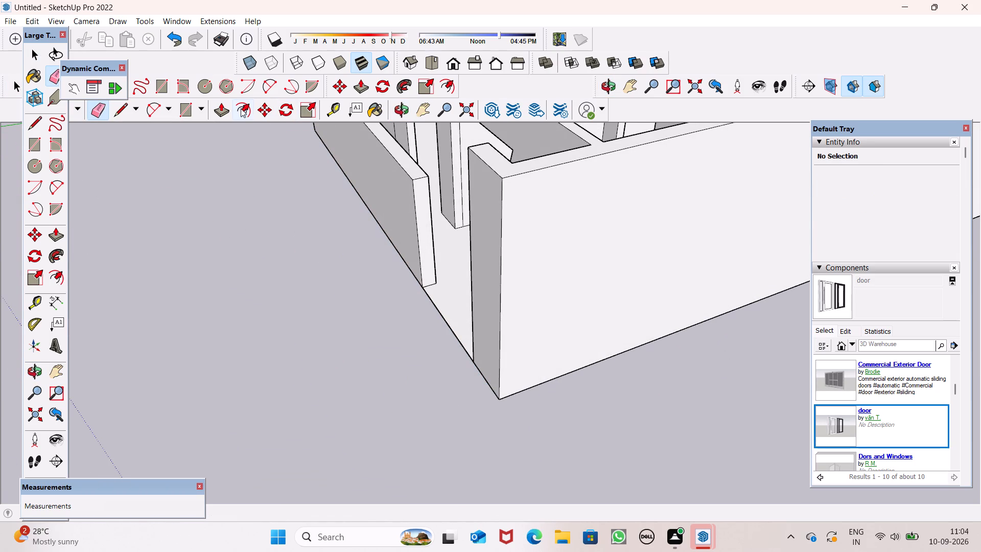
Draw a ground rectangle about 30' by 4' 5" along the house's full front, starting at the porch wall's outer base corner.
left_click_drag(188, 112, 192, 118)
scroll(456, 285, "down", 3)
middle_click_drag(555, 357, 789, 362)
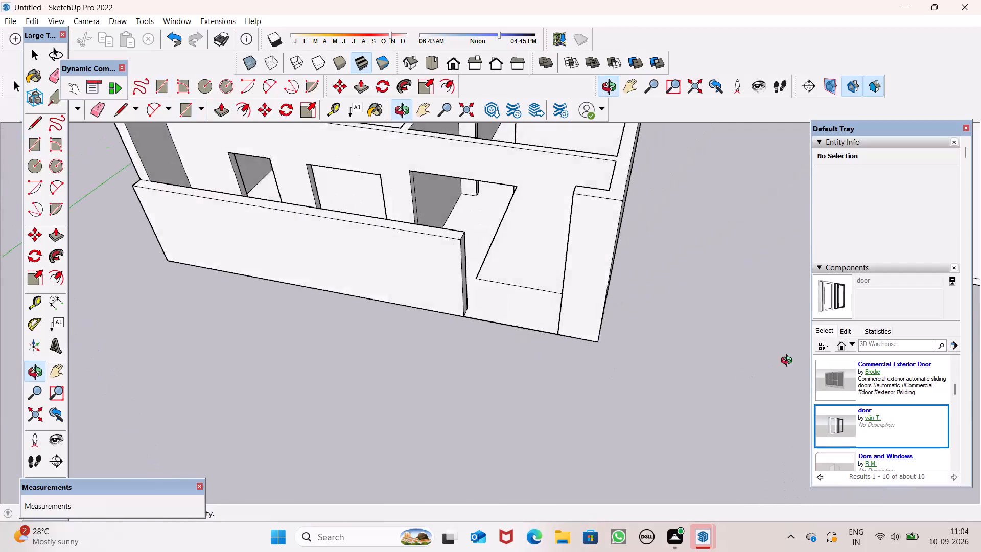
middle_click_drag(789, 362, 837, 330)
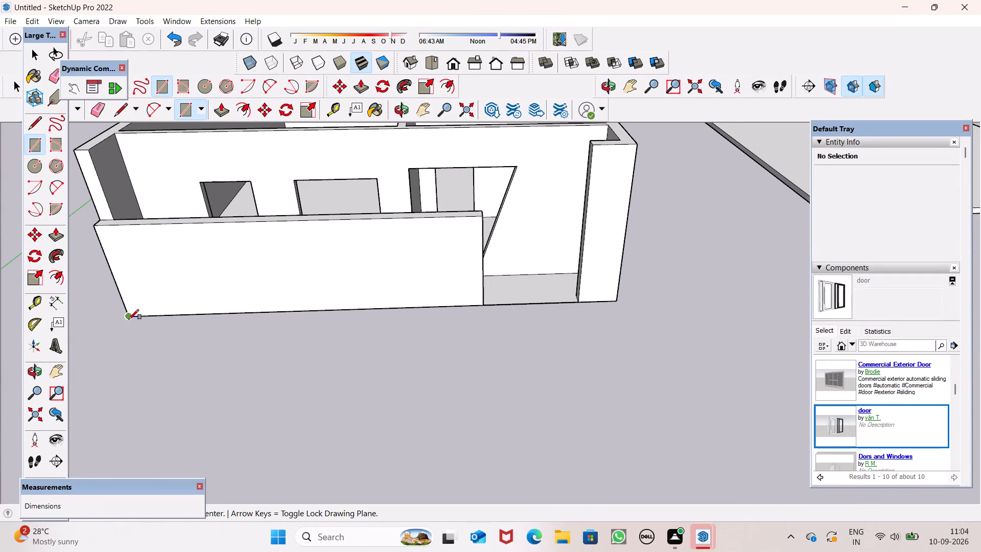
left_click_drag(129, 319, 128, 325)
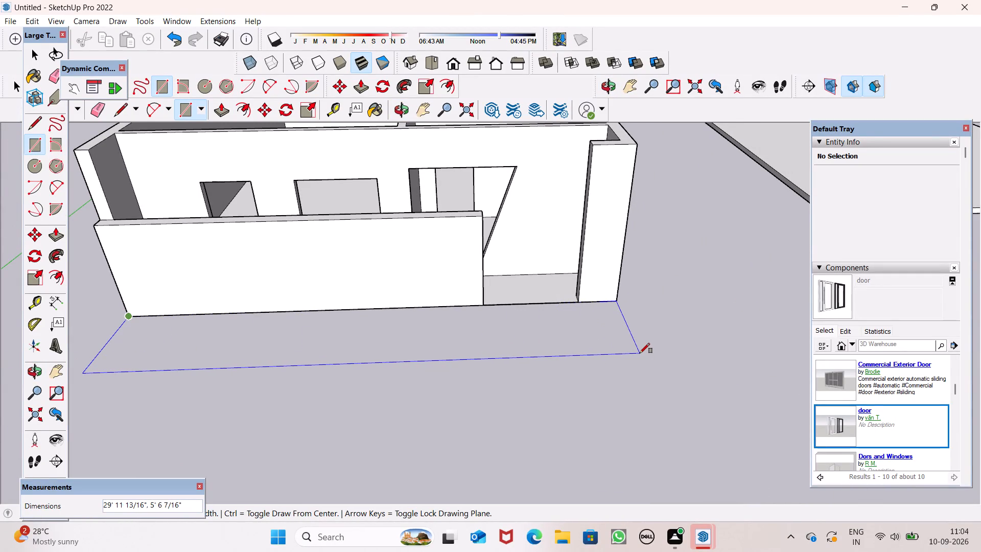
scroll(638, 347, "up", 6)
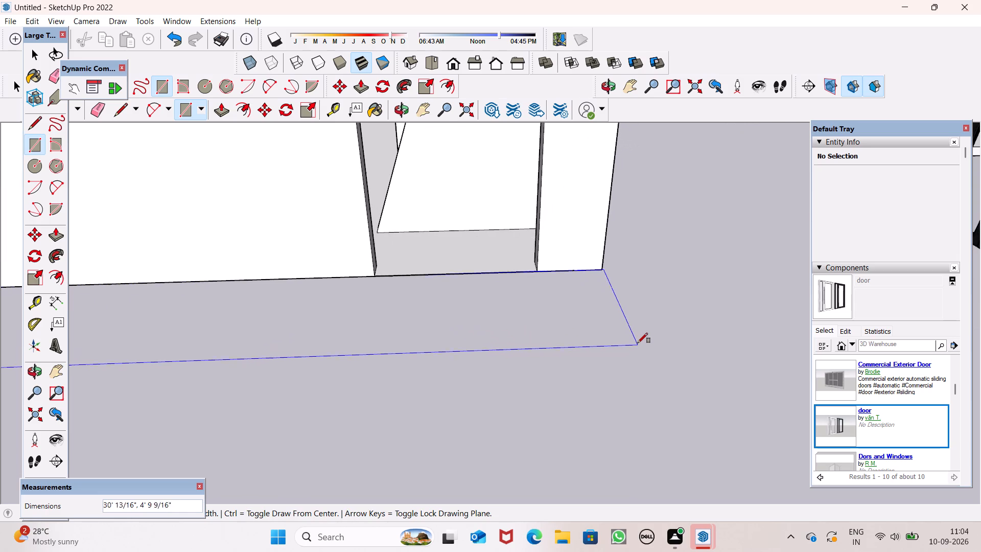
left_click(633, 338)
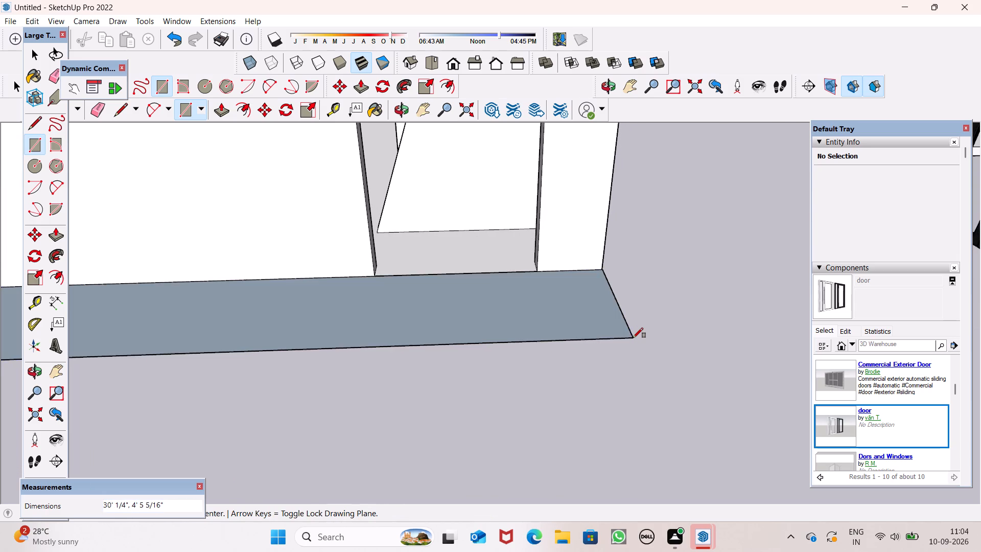
Examine the front strip and the porch wall from above, from ground level and from the side.
scroll(612, 255, "down", 6)
key("space")
key("space")
scroll(620, 282, "down", 7)
middle_click_drag(642, 313, 809, 309)
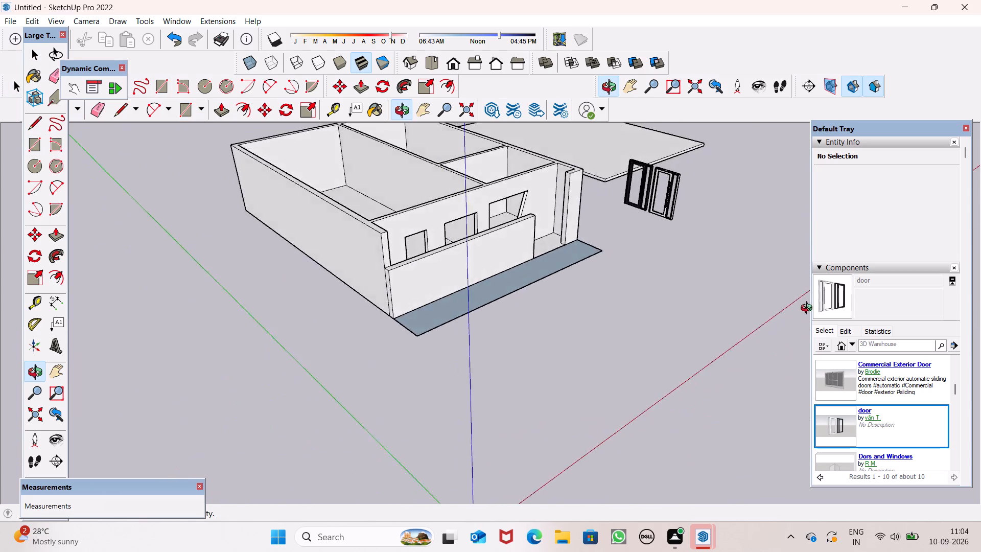
middle_click_drag(809, 309, 852, 278)
scroll(642, 309, "up", 4)
middle_click_drag(538, 281, 455, 404)
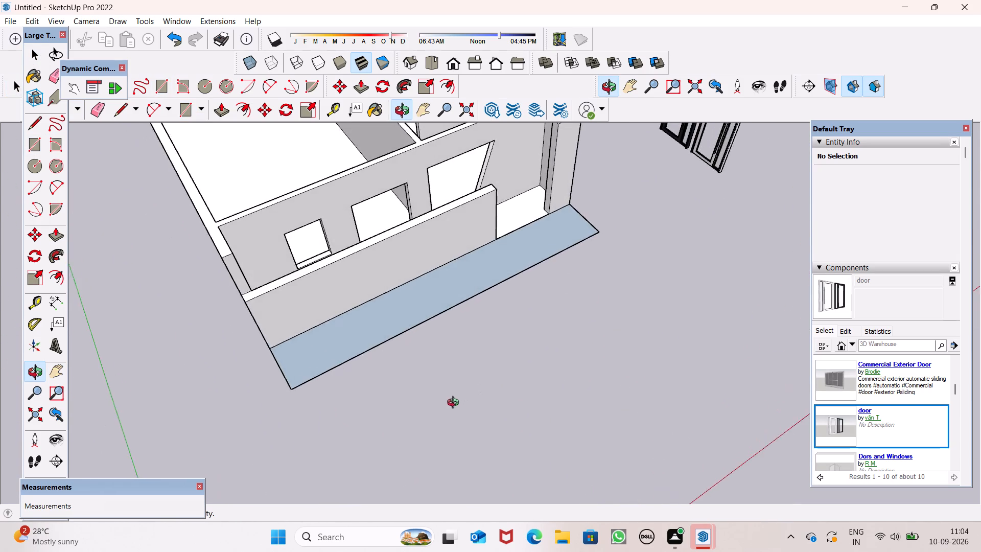
middle_click_drag(455, 404, 407, 392)
middle_click_drag(349, 277, 453, 87)
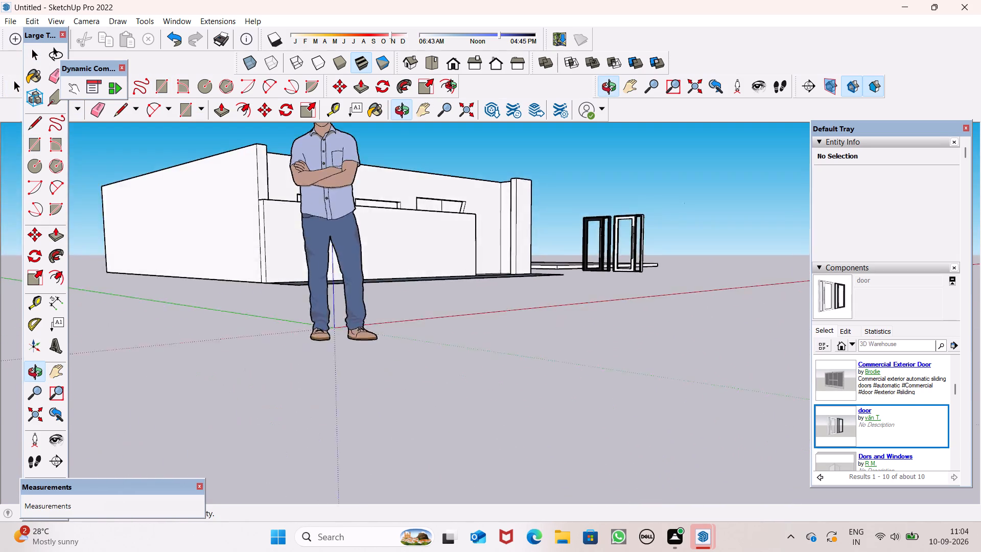
middle_click_drag(453, 87, 431, 75)
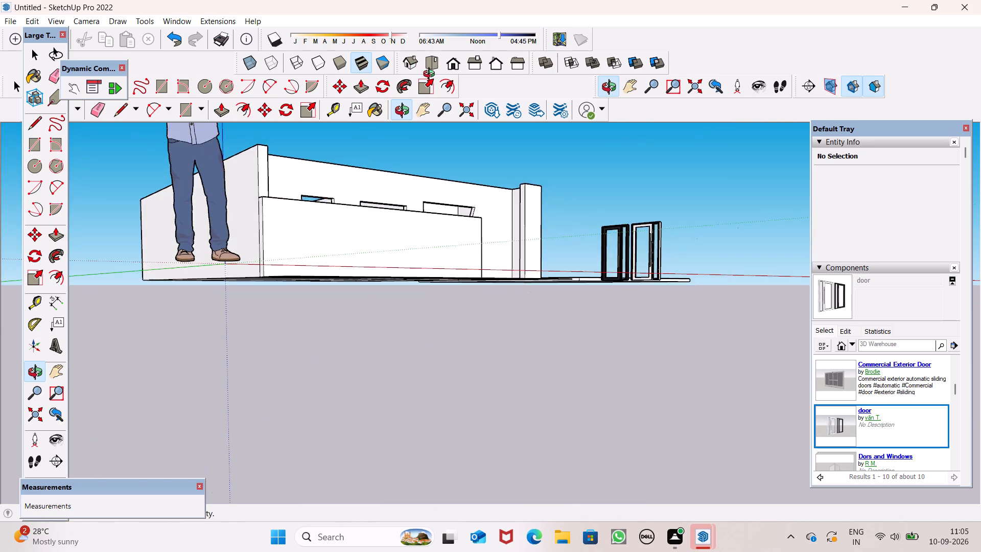
middle_click_drag(431, 75, 512, 73)
scroll(308, 280, "up", 6)
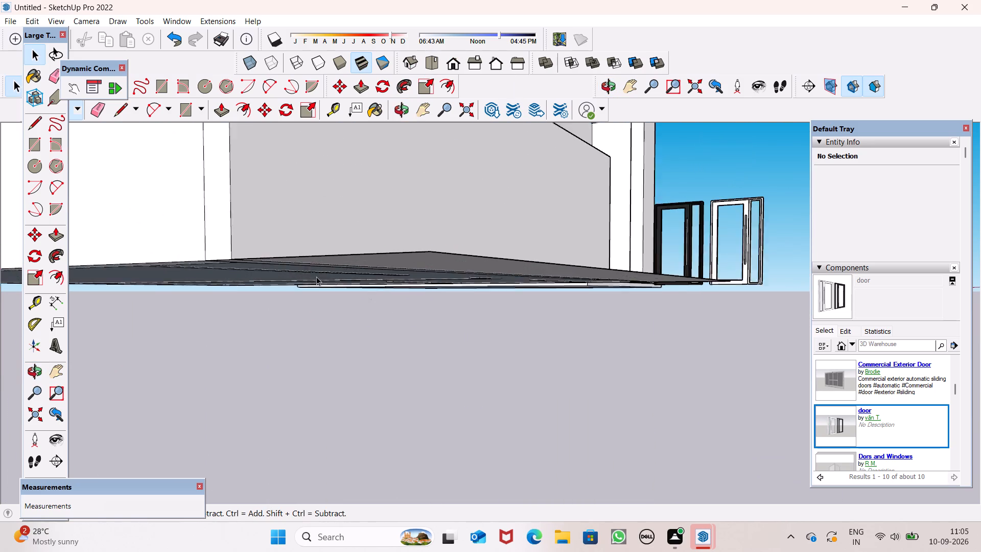
scroll(316, 277, "up", 2)
middle_click_drag(320, 273, 227, 309)
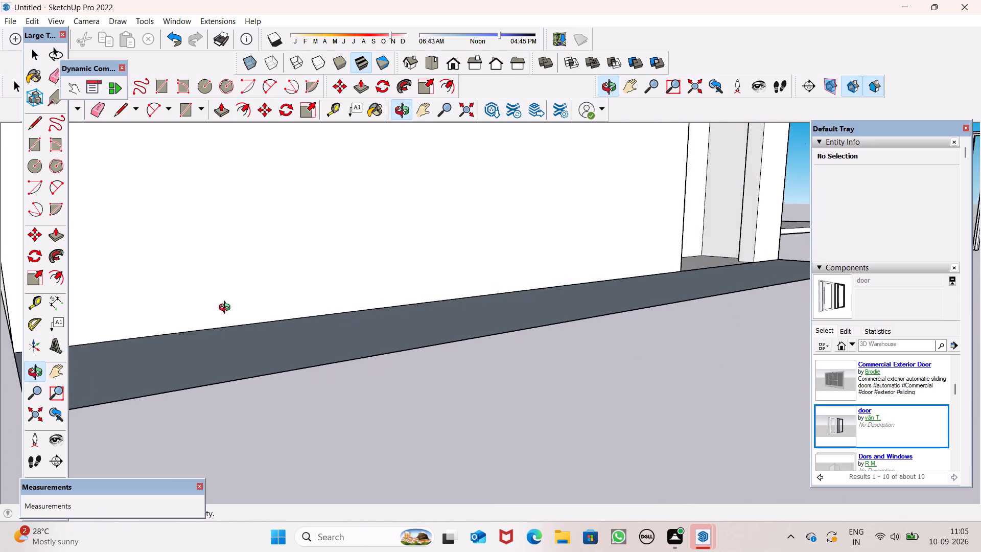
middle_click_drag(227, 309, 179, 285)
scroll(373, 244, "down", 12)
middle_click_drag(280, 298, 413, 413)
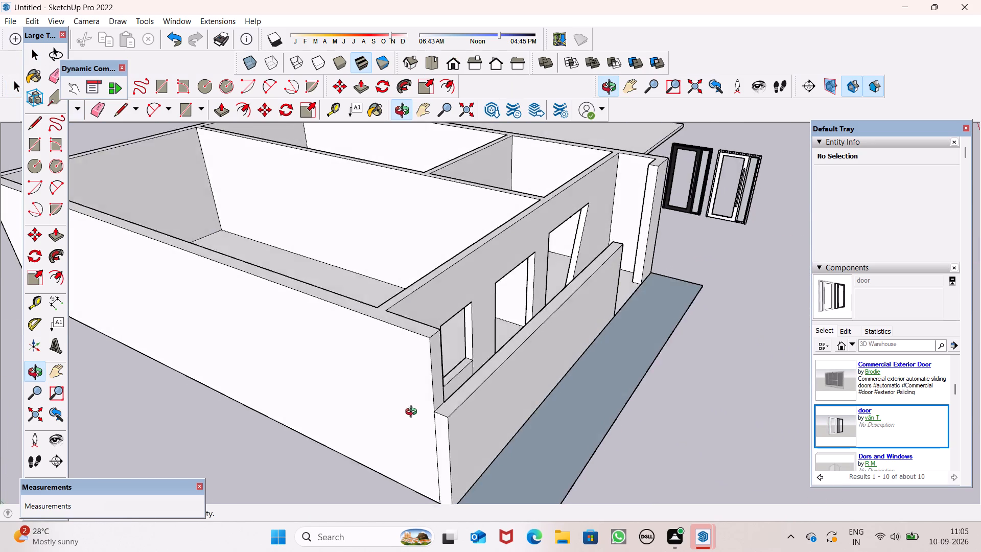
middle_click_drag(413, 413, 248, 413)
scroll(338, 426, "down", 1)
scroll(290, 388, "down", 2)
scroll(385, 349, "down", 3)
middle_click_drag(413, 382, 409, 410)
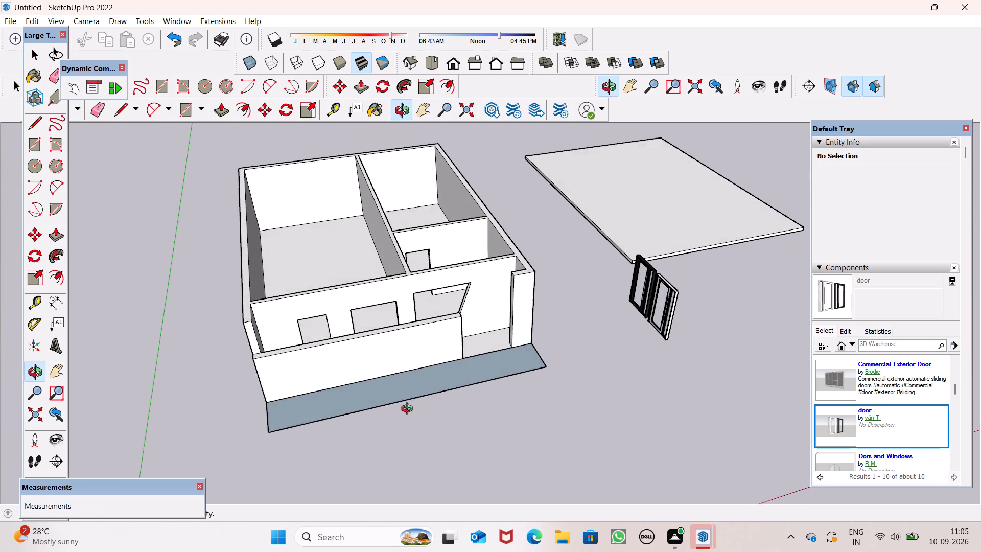
middle_click_drag(409, 410, 410, 432)
left_click(303, 364)
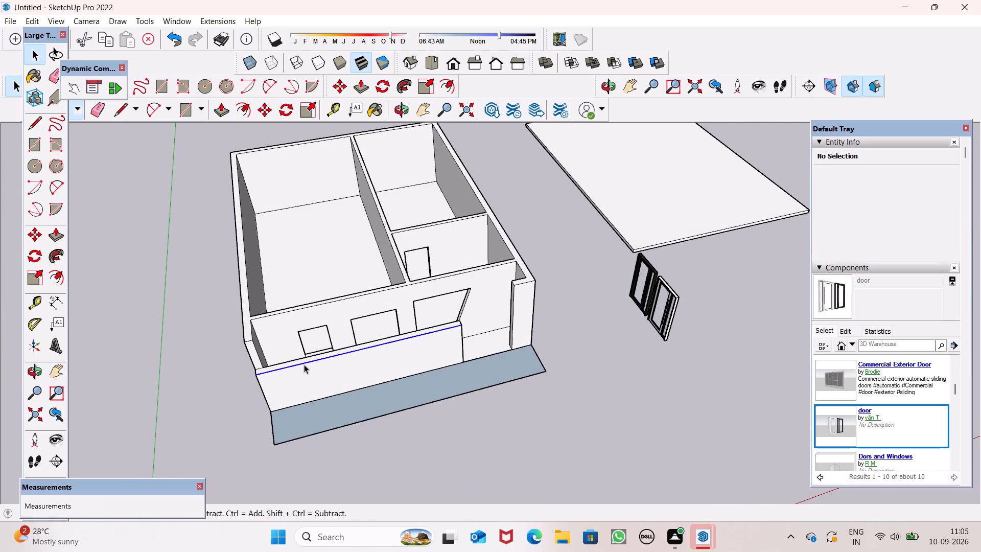
triple_click(305, 364)
triple_click(306, 365)
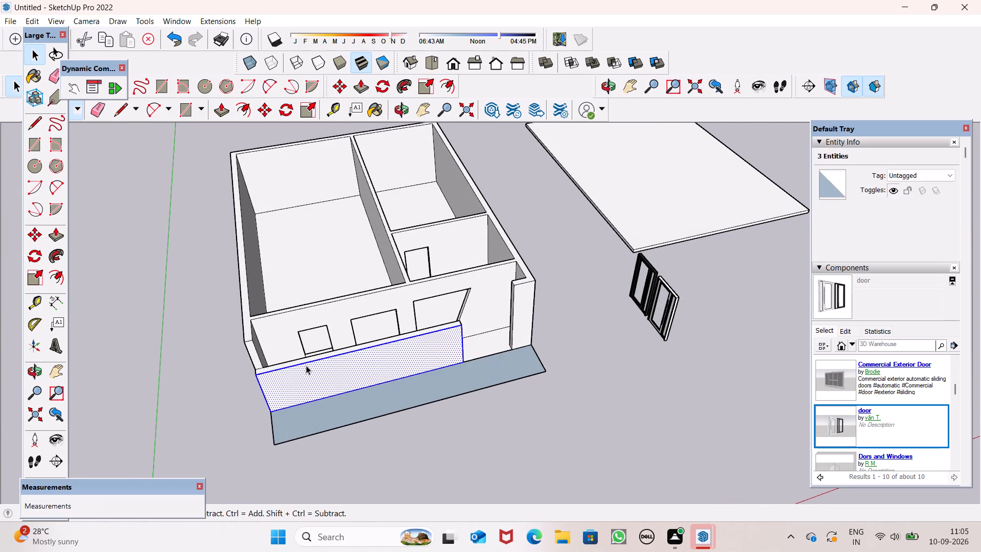
left_click_drag(233, 405, 236, 410)
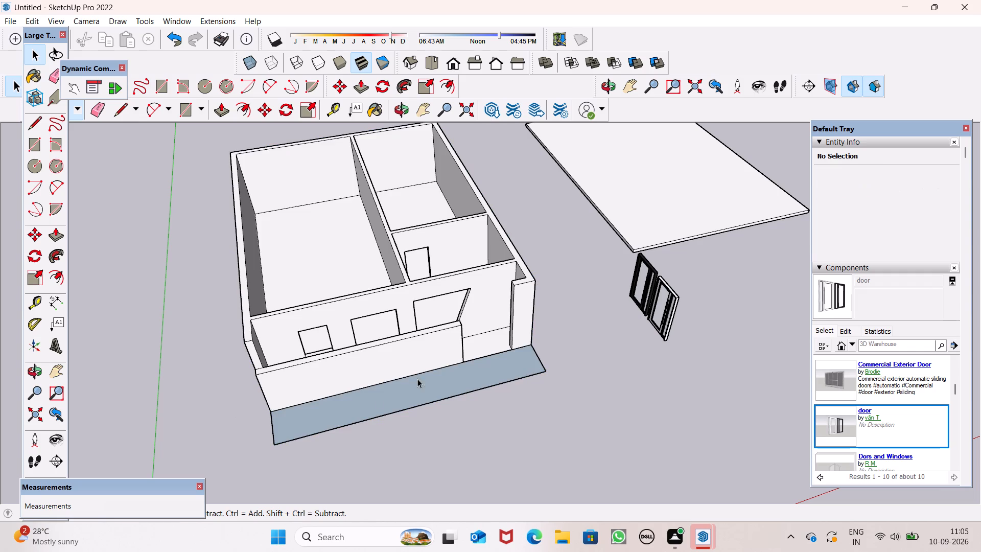
middle_click_drag(417, 379, 593, 352)
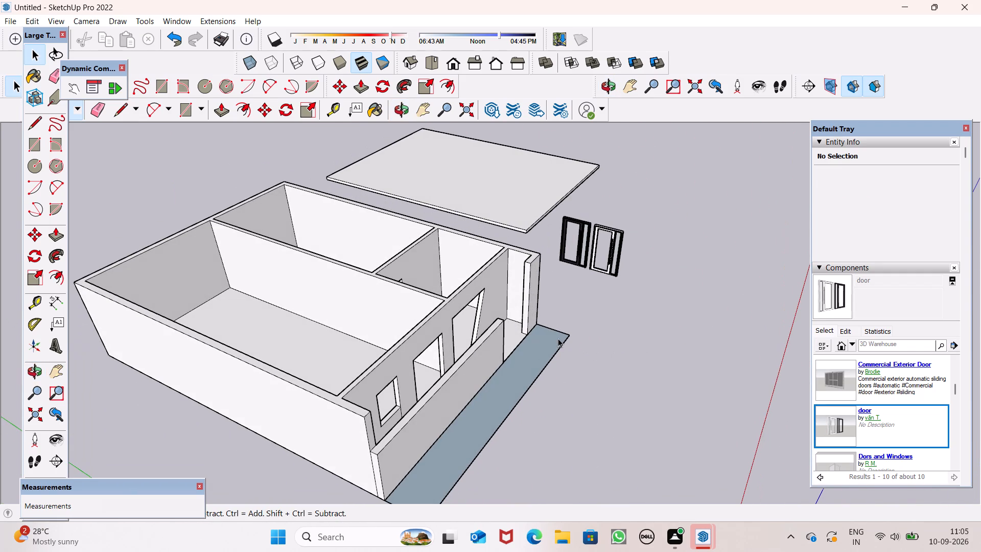
middle_click_drag(404, 466, 492, 405)
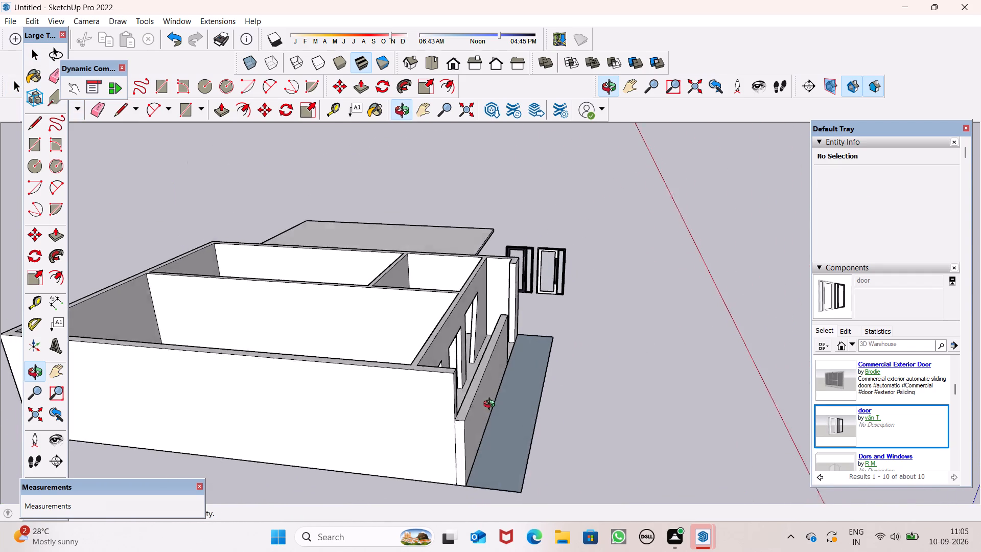
middle_click_drag(492, 405, 498, 438)
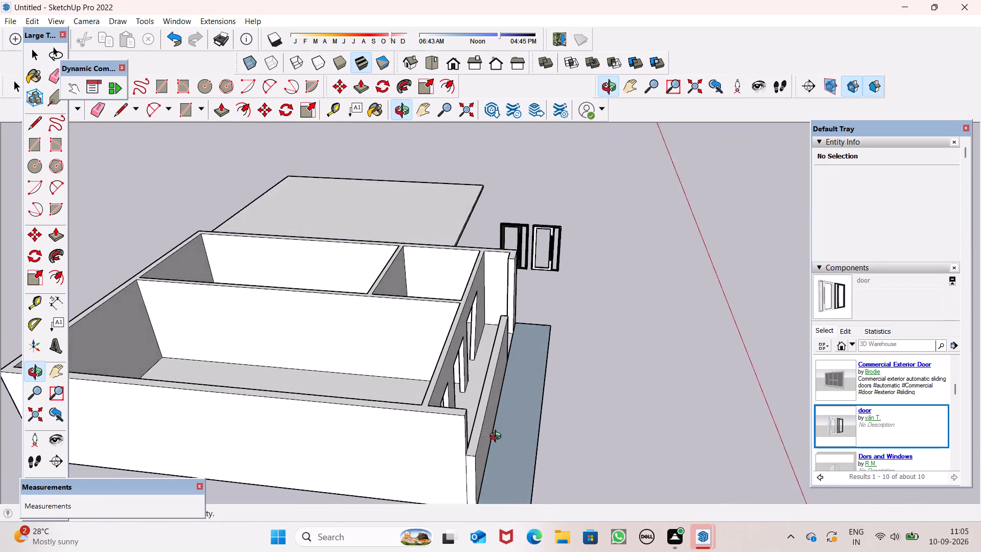
middle_click_drag(498, 438, 258, 451)
Undo the front strip and all earlier door, slab and wall-raising work, back to the flat floor plan with wall outlines.
key("ctrl+z")
middle_click_drag(422, 383, 254, 551)
scroll(423, 384, "up", 1)
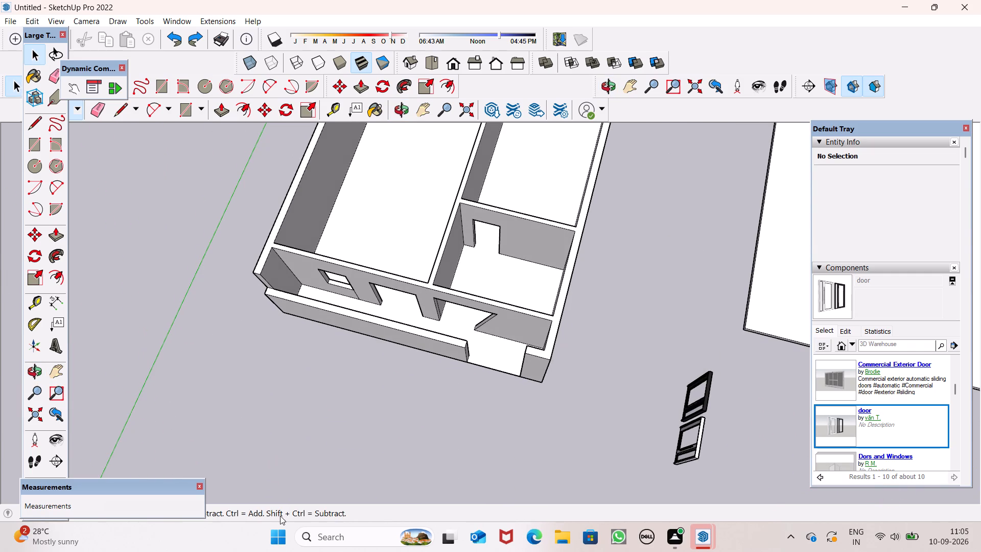
key("ctrl+z")
key("ctrl+z")
key("ctrl+z")
key("ctrl+z")
key("ctrl+z")
key("ctrl+z")
key("ctrl+z")
key("ctrl+z")
key("ctrl+z")
key("ctrl+z")
key("ctrl+z")
key("ctrl+z")
key("ctrl+z")
key("ctrl+z")
key("ctrl+z")
key("ctrl+z")
key("ctrl+z")
key("ctrl+z")
key("ctrl+z")
key("ctrl+z")
key("ctrl+z")
key("ctrl+z")
key("ctrl+z")
key("ctrl+z")
key("ctrl+z")
key("ctrl+z")
key("ctrl+z")
key("ctrl+z")
key("ctrl+z")
key("ctrl+z")
key("ctrl+z")
key("ctrl+z")
key("ctrl+z")
key("ctrl+z")
key("ctrl+z")
key("ctrl+z")
key("ctrl+z")
key("ctrl+z")
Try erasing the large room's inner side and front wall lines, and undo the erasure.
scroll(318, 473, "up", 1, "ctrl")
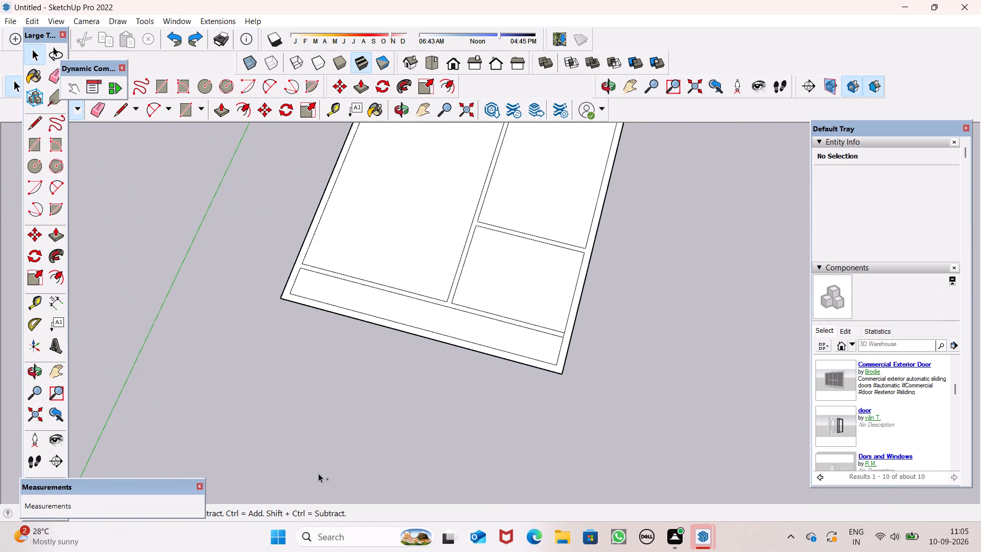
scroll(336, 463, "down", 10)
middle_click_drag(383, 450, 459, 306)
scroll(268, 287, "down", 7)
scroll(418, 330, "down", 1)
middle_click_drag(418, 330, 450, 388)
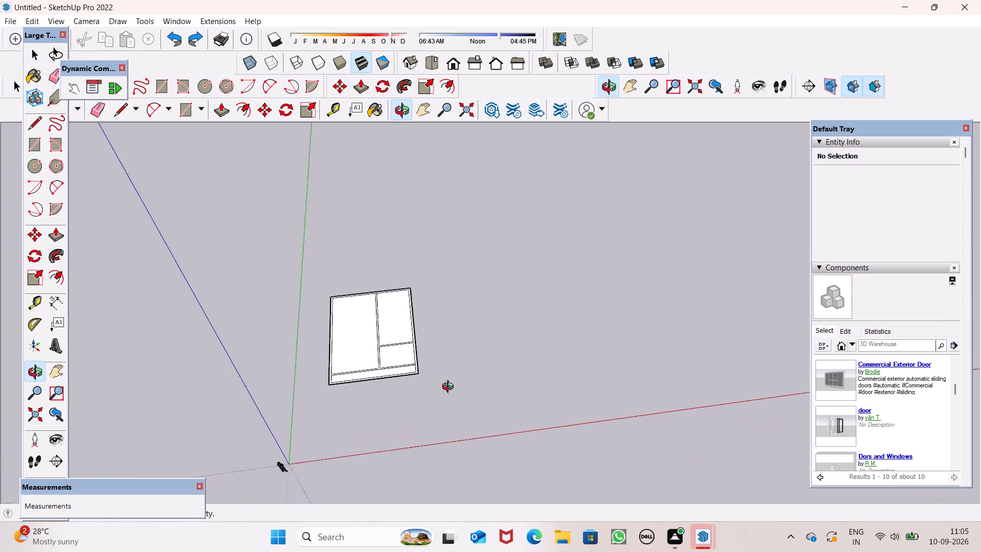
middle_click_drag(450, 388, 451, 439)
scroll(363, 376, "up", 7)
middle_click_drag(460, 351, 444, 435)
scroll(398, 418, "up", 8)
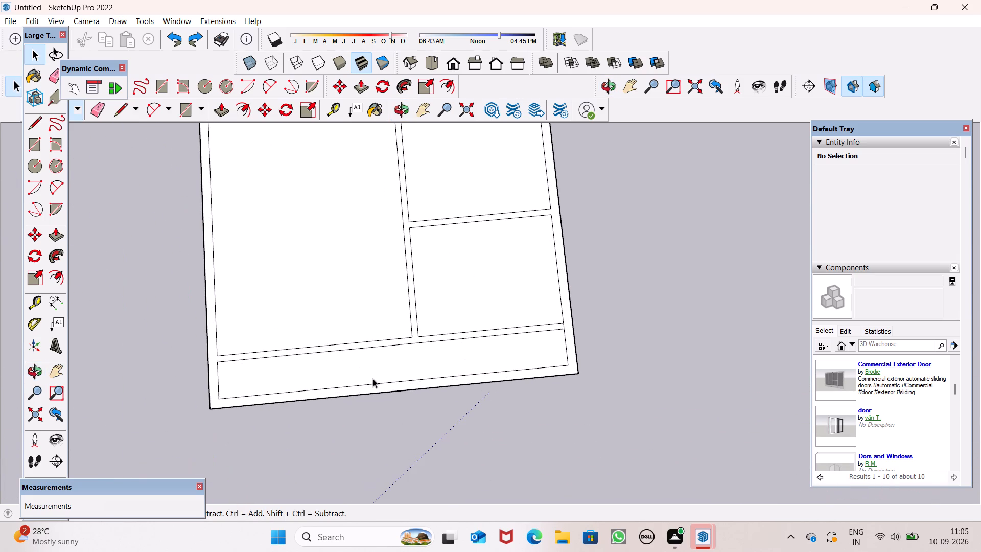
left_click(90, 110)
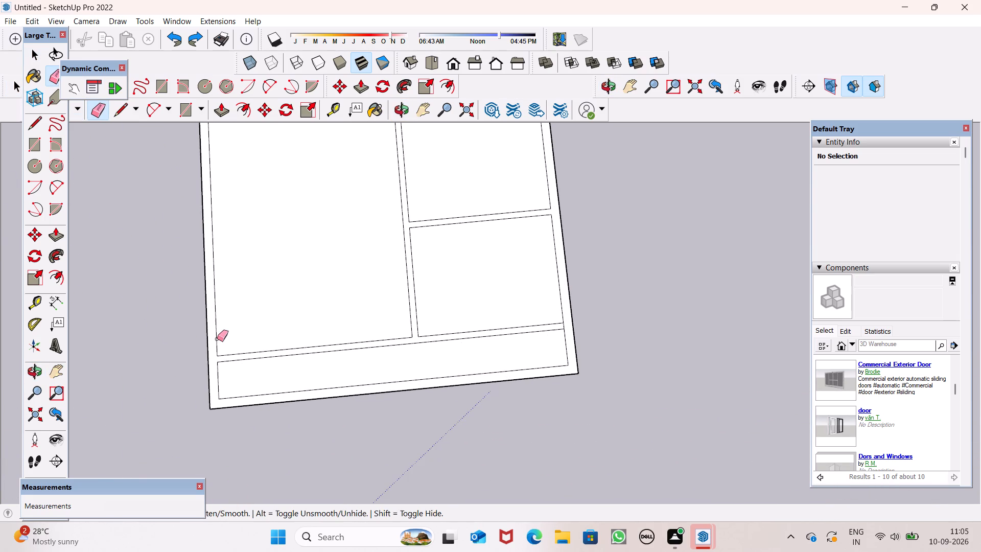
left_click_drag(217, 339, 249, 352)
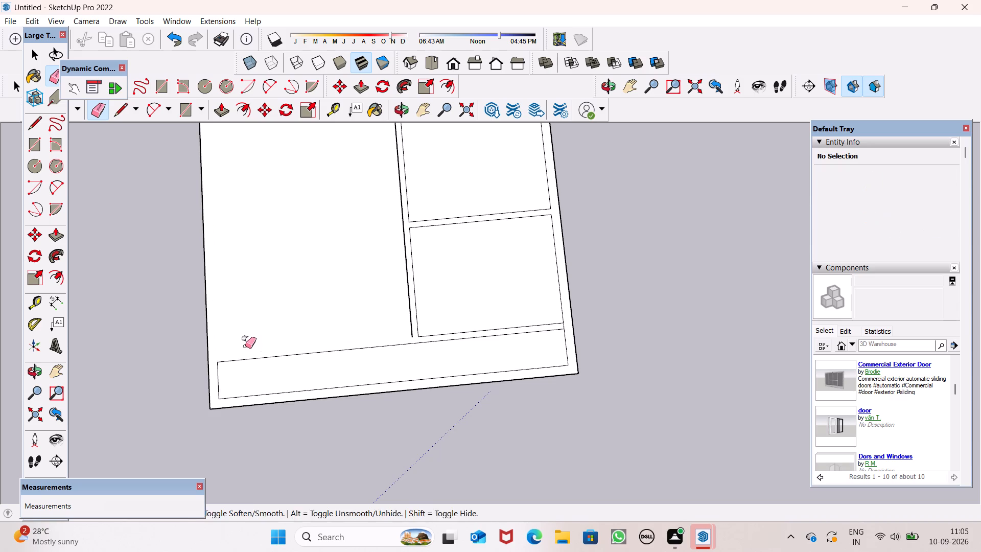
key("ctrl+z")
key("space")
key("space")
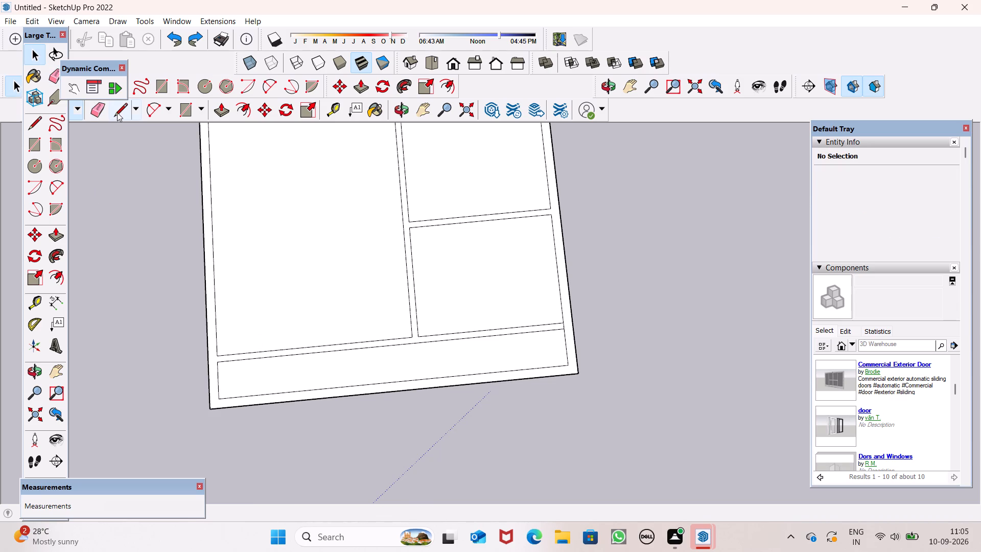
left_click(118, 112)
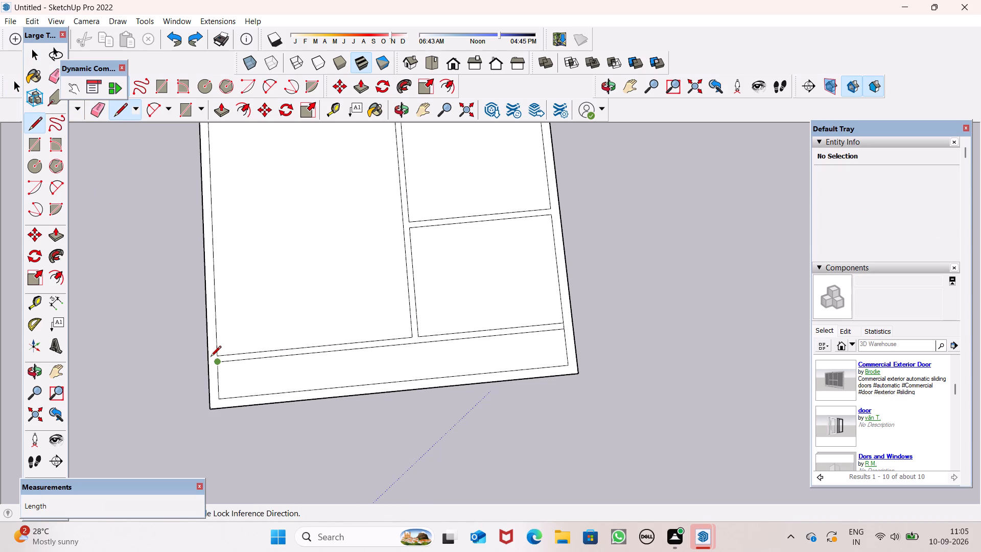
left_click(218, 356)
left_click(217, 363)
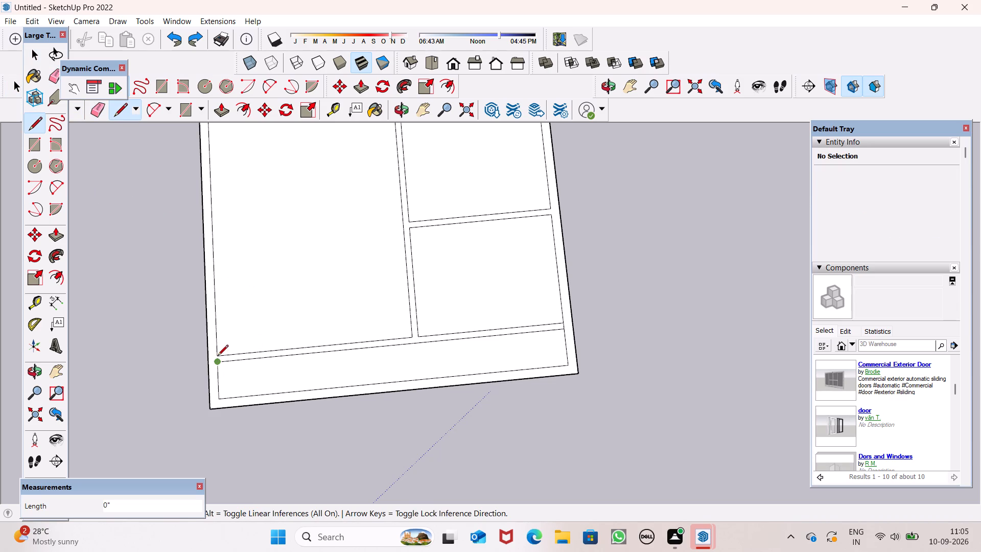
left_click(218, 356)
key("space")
Draw a 6" line across the front partition wall, from the large room's outer front corner to the porch's adjacent inner corner.
scroll(243, 378, "up", 8)
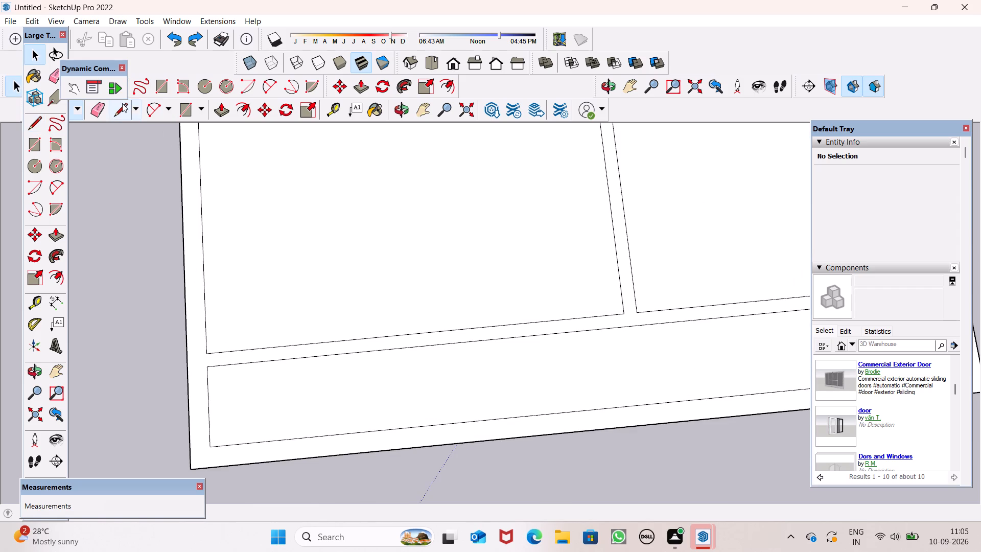
left_click_drag(122, 103, 122, 108)
left_click(209, 353)
left_click(207, 368)
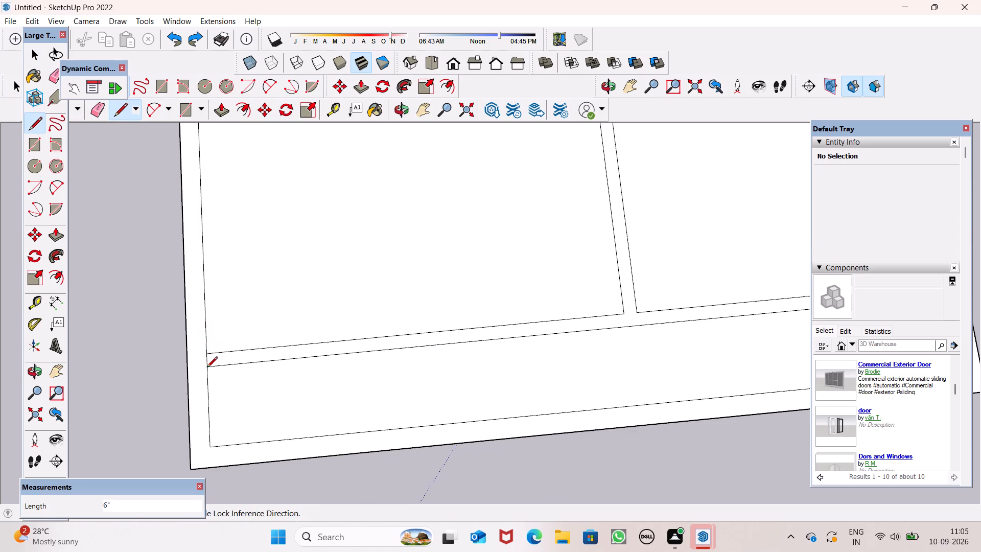
scroll(196, 287, "down", 9)
scroll(447, 293, "up", 7)
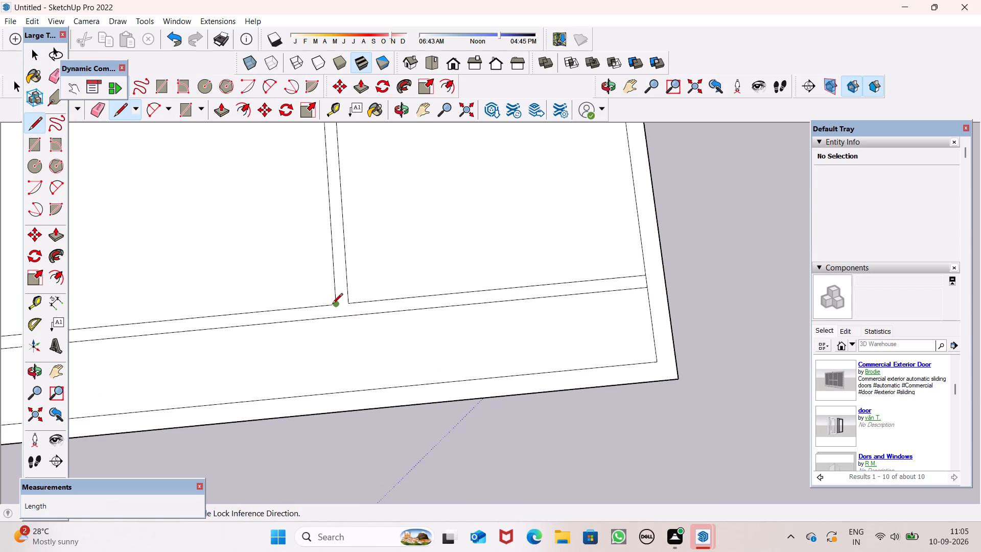
Draw a short line closing the front end of the long partition wall, between its two side lines.
left_click(332, 305)
left_click(347, 304)
key("space")
key("space")
Erase both outlines of the front partition wall on either side of the long partition's end.
scroll(630, 270, "down", 2)
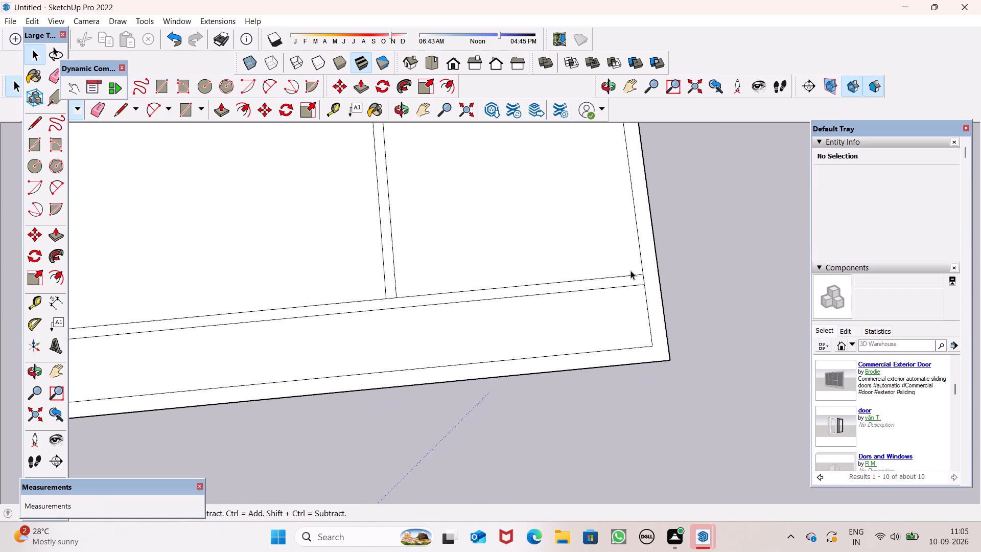
scroll(630, 270, "down", 4)
scroll(251, 221, "down", 4)
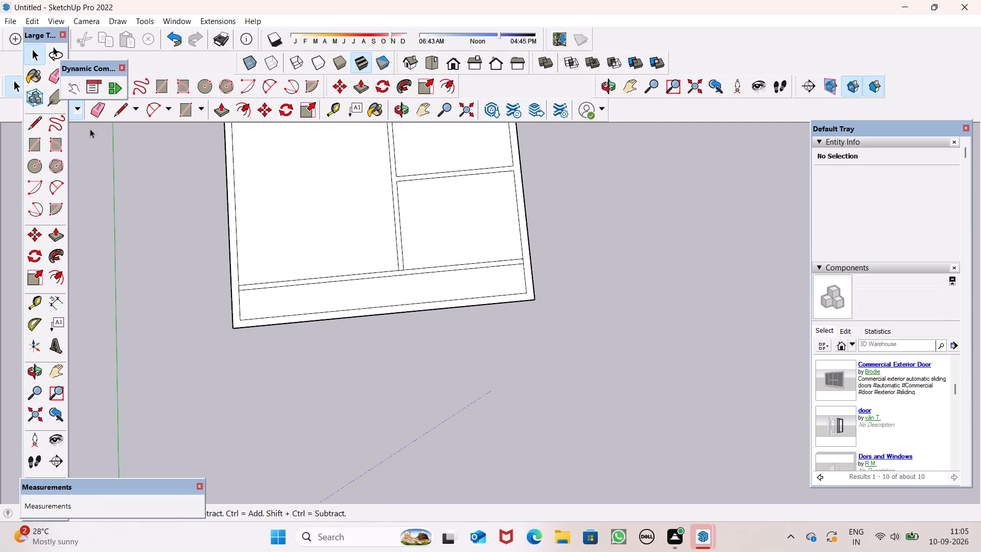
left_click(97, 107)
left_click(411, 271)
left_click_drag(383, 264, 411, 272)
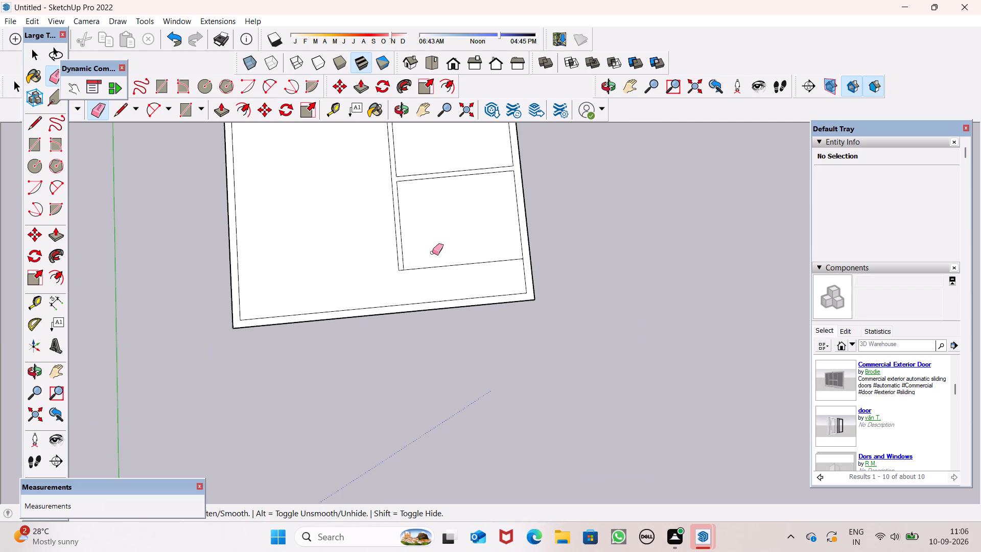
left_click_drag(432, 252, 439, 269)
scroll(420, 262, "down", 4)
key("space")
scroll(418, 271, "down", 5)
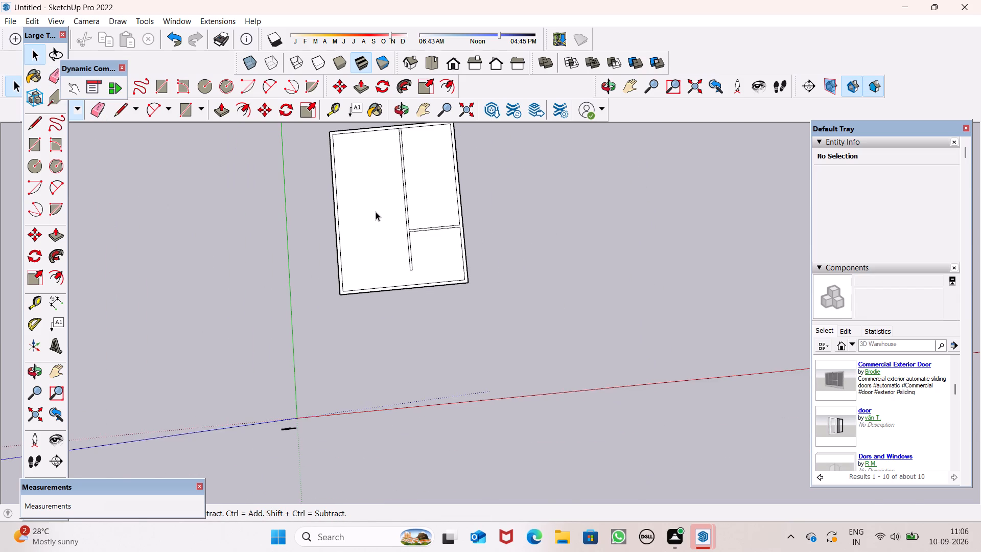
In top view, draw a 5' line back from the inner front corner along the side wall and a 28' 6" line across from it.
scroll(376, 212, "up", 5)
middle_click_drag(554, 325, 448, 372)
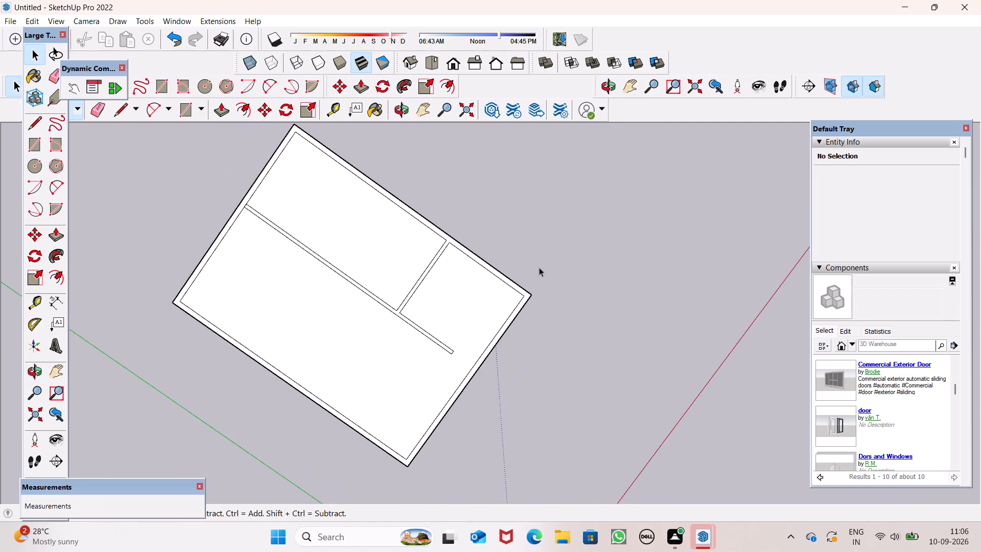
scroll(540, 267, "down", 4)
left_click(441, 58)
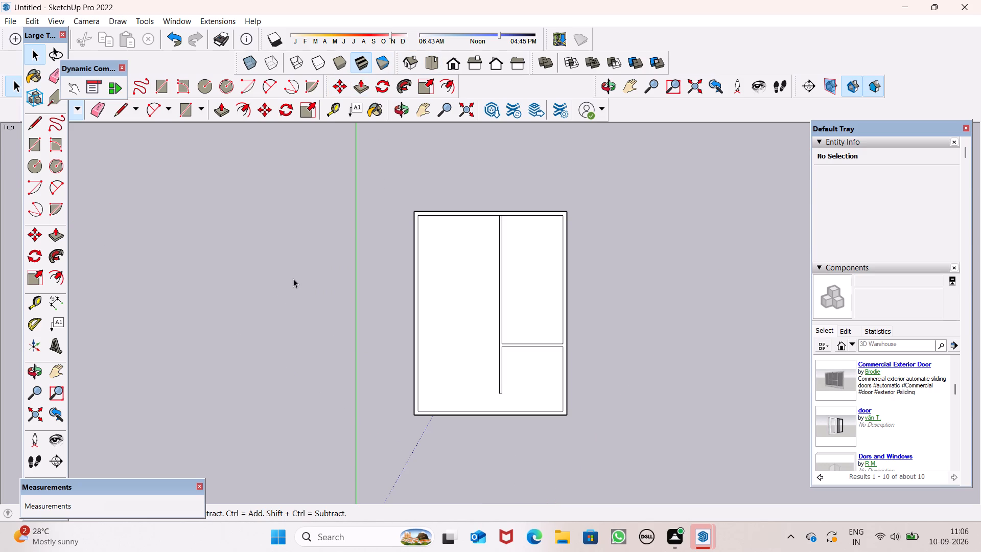
scroll(529, 436, "up", 7)
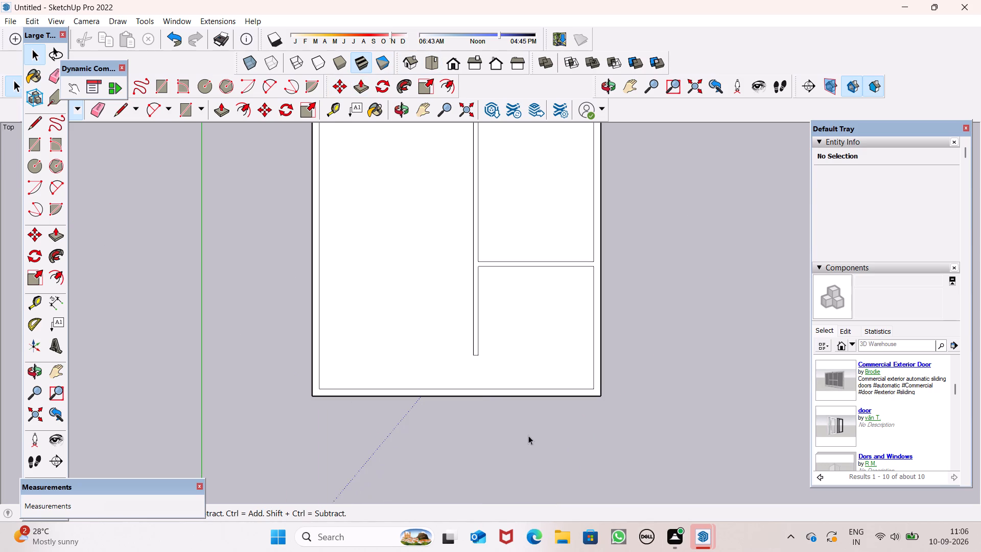
left_click(108, 112)
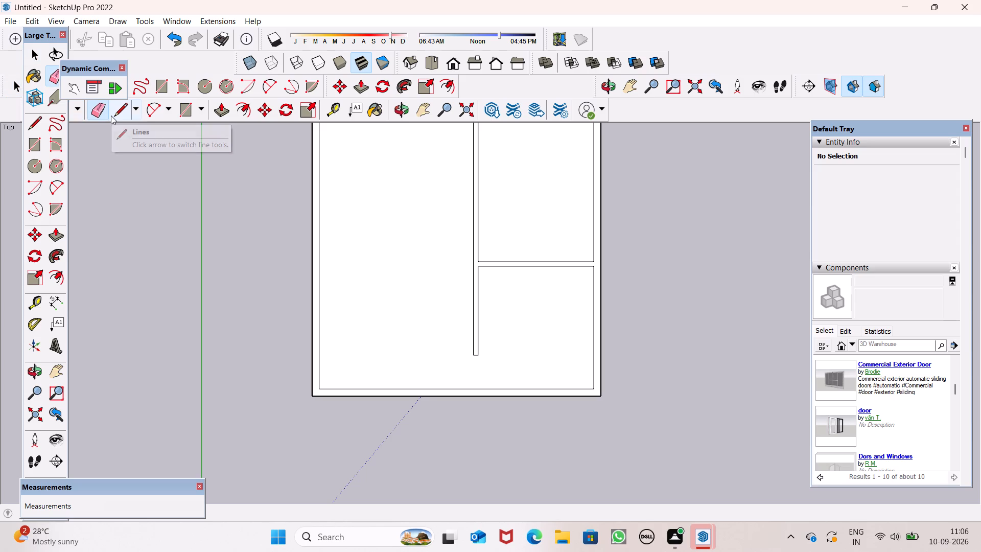
left_click(115, 113)
scroll(330, 424, "up", 6)
scroll(314, 369, "down", 5)
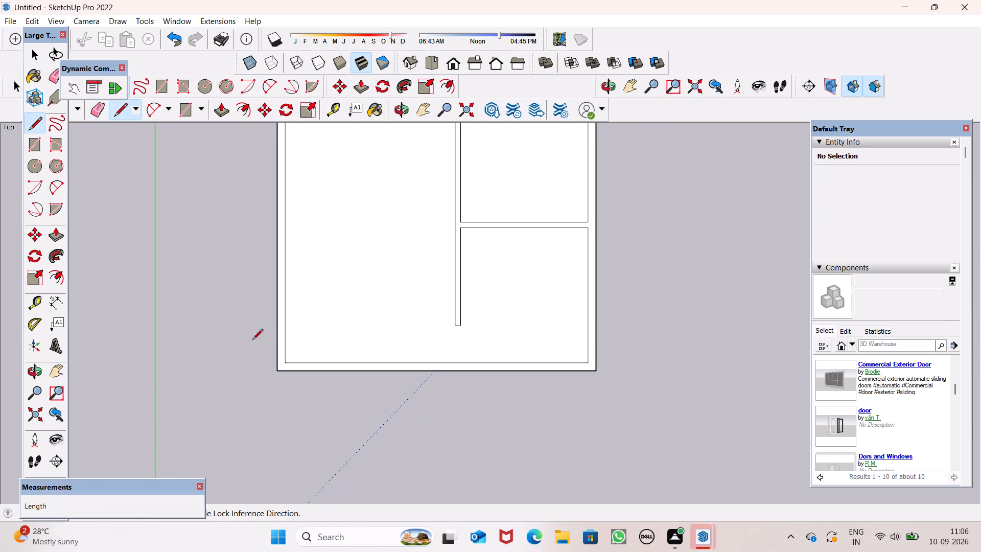
left_click(287, 362)
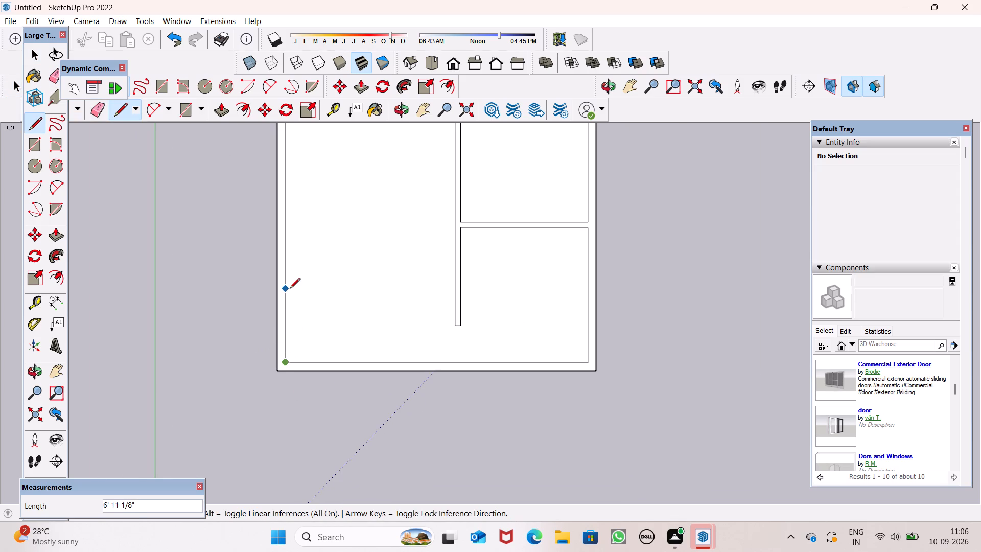
type("5'")
key("Return")
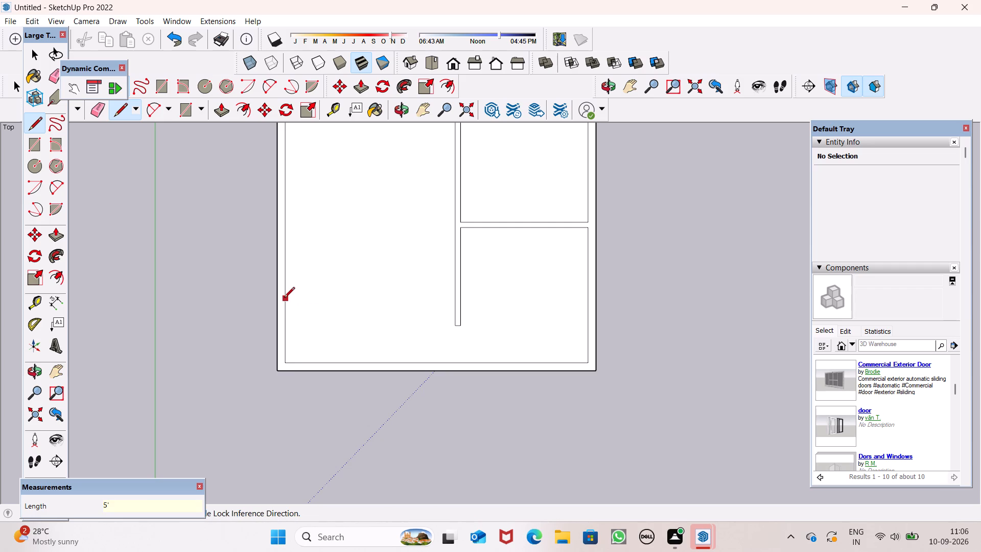
left_click(283, 309)
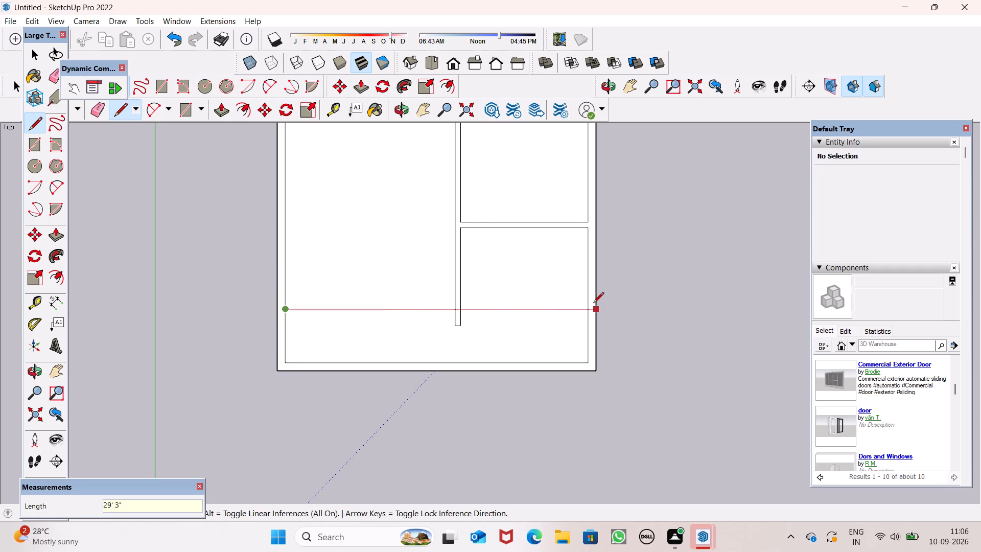
left_click(586, 306)
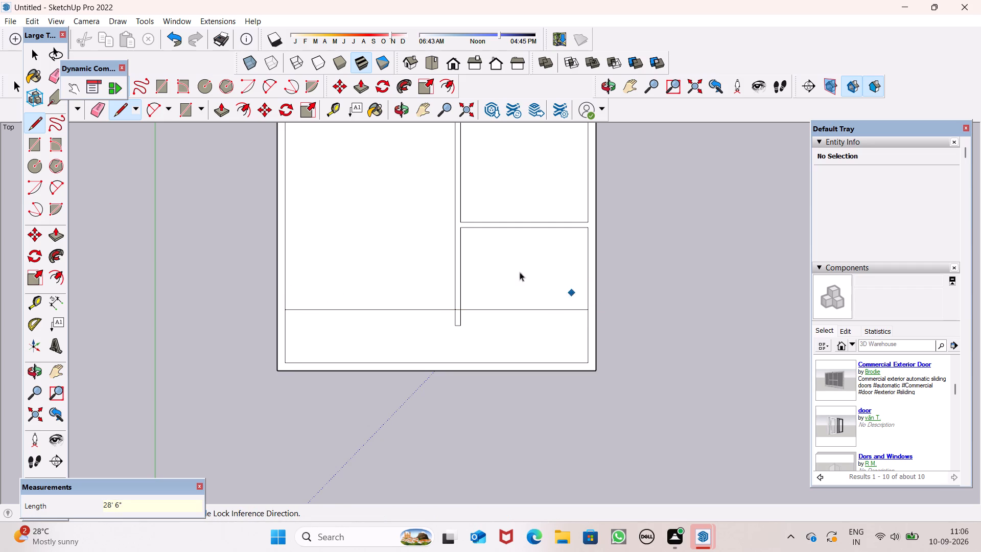
key("space")
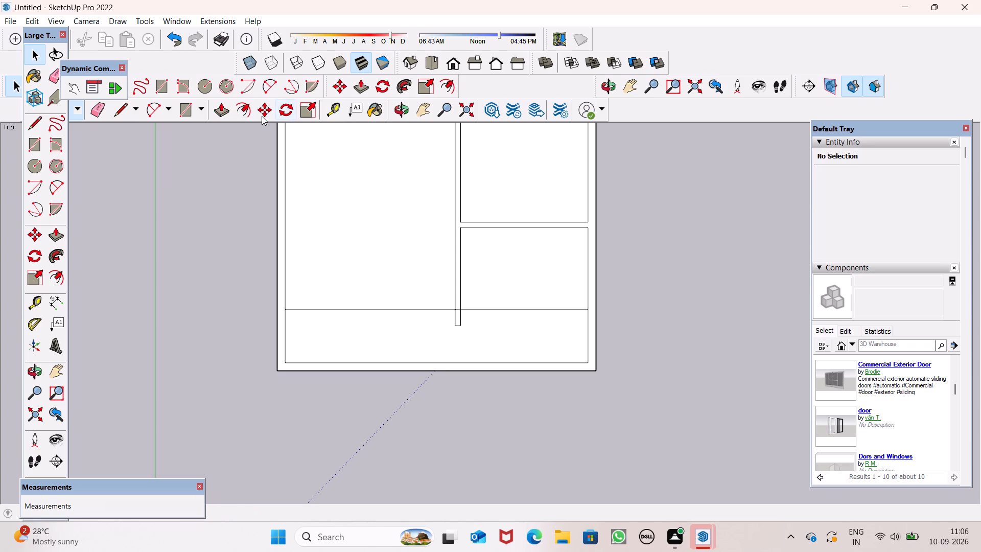
Place a parallel guide 6" behind the new cross line with the Tape Measure.
left_click(331, 115)
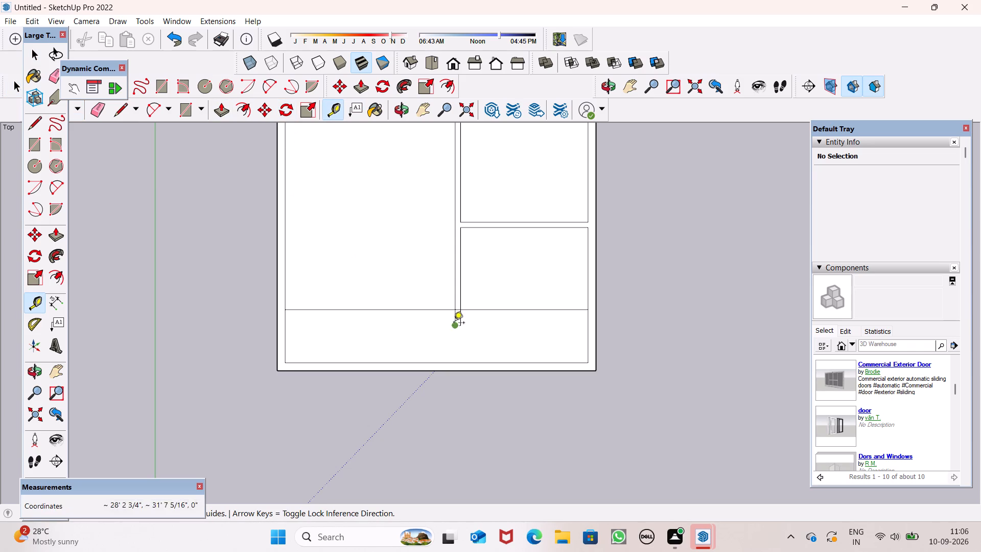
left_click(423, 310)
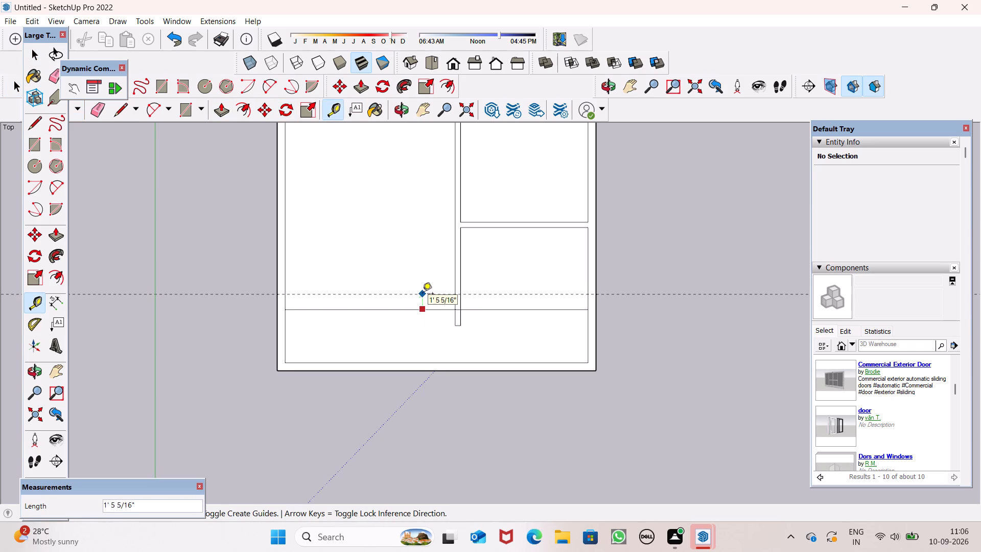
type("6\"")
key("Return")
Place a parallel guide 8'5" behind the front guide and another one 6" beyond it.
middle_click_drag(557, 351, 563, 349)
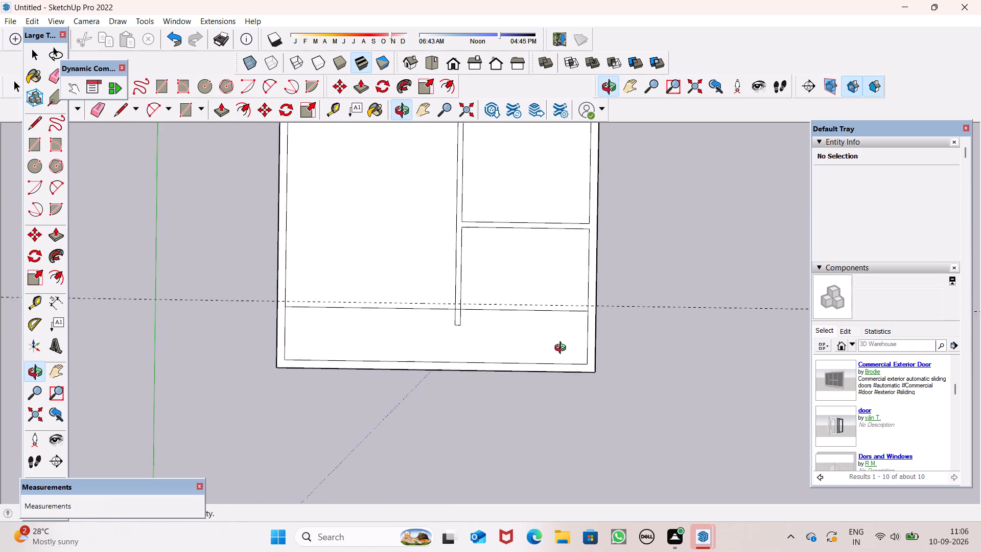
middle_click_drag(563, 349, 570, 342)
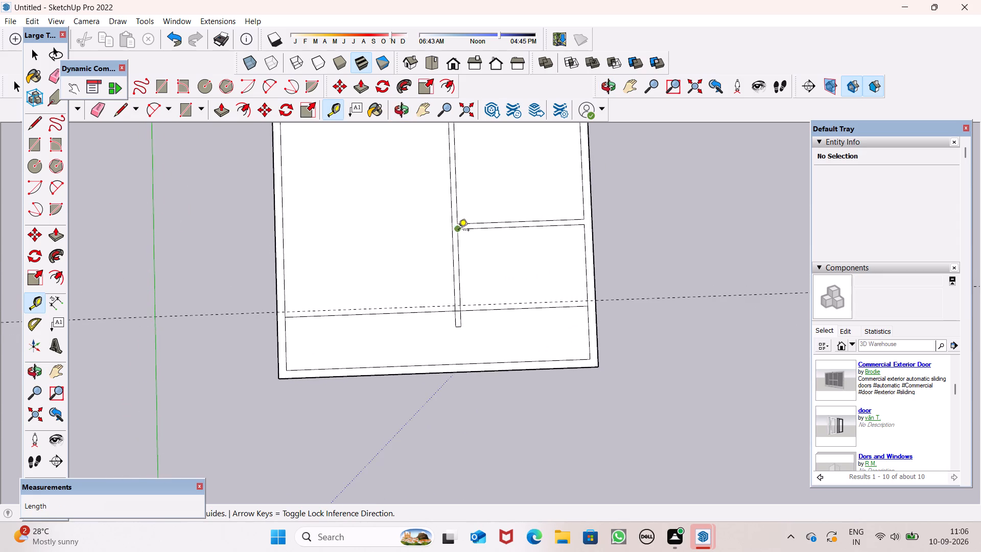
scroll(458, 231, "up", 6)
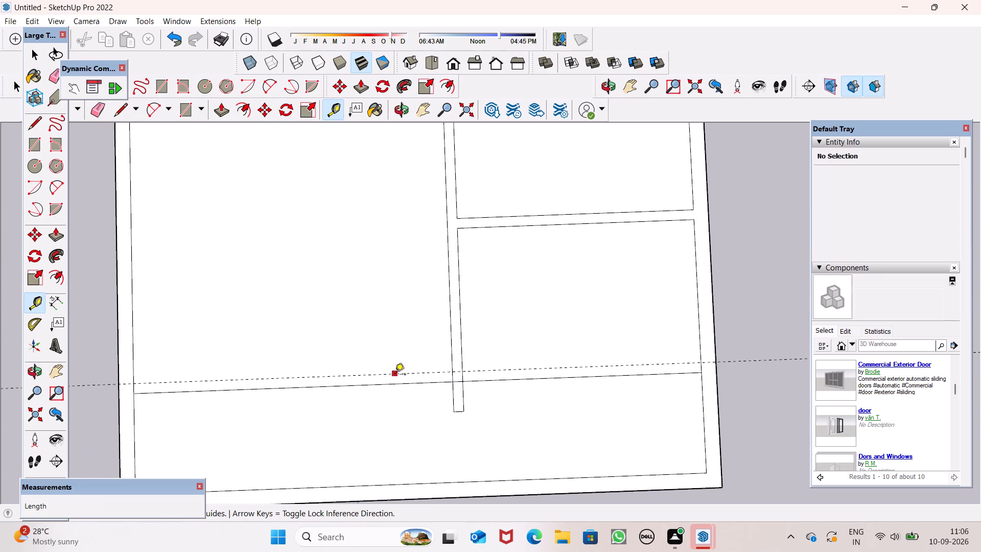
left_click_drag(395, 375, 395, 360)
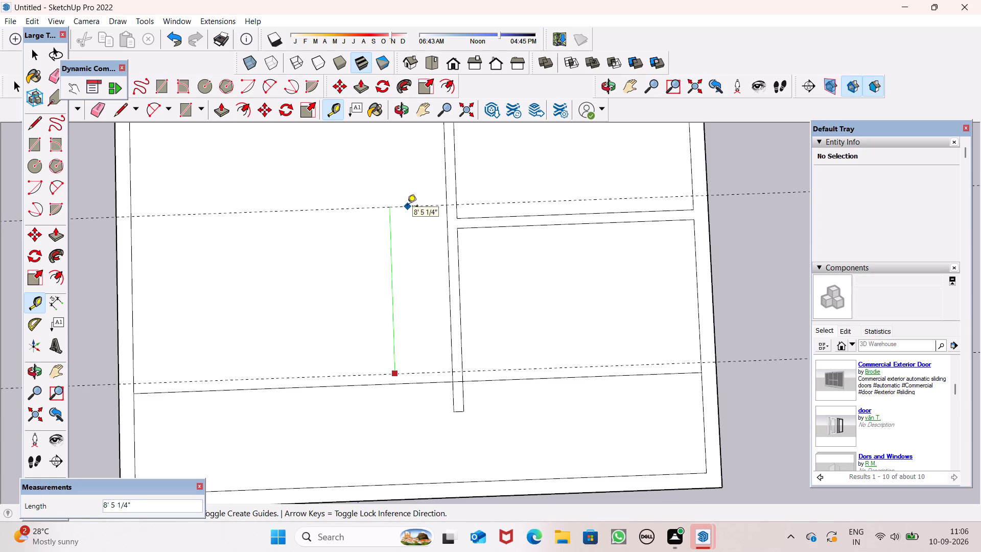
type("8'")
type("5\"")
key("Return")
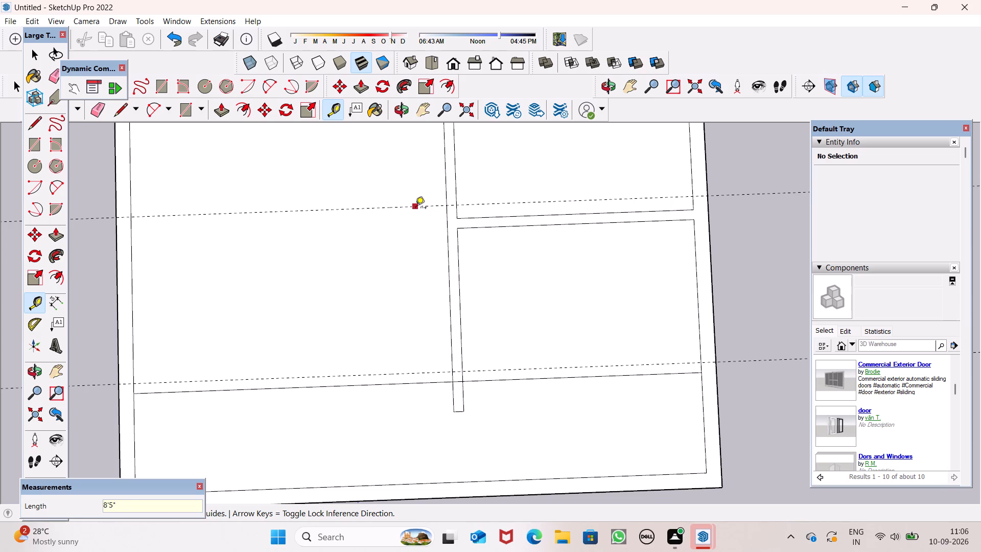
left_click(415, 209)
type("6\"")
key("Return")
scroll(471, 239, "down", 1)
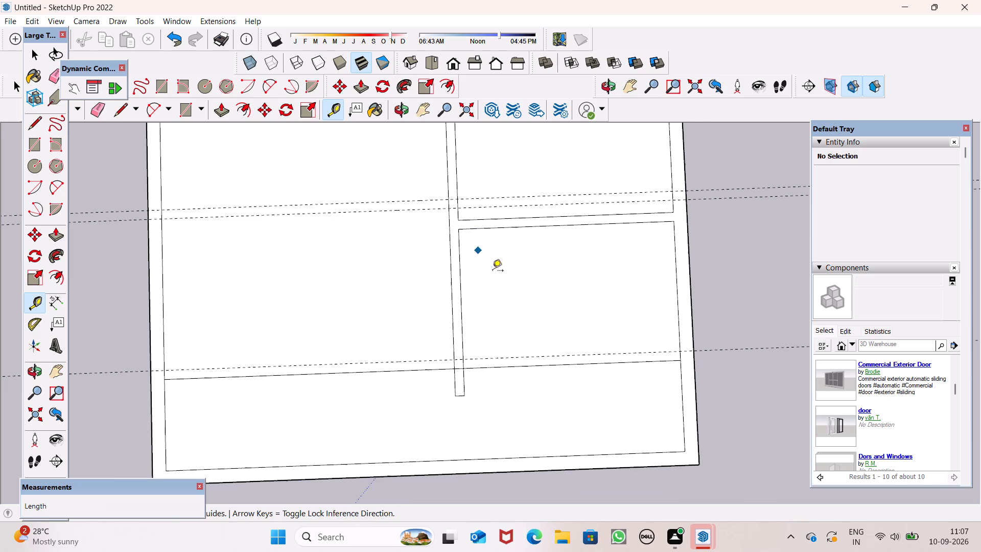
key("space")
Draw a wall rectangle about 8 9/16" by 12' between the rear guides, from the long partition to the outer wall's inner line.
middle_click_drag(585, 340, 592, 355)
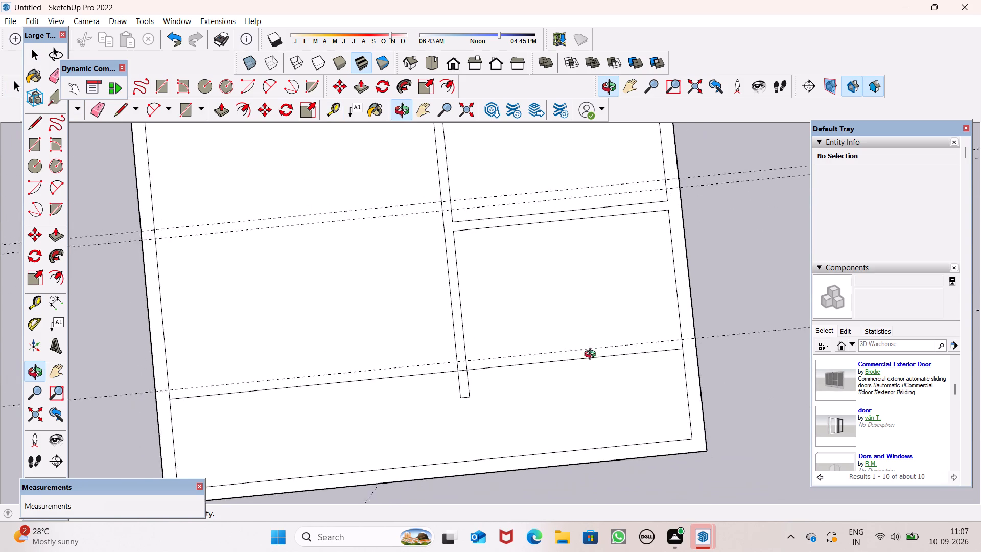
middle_click_drag(592, 355, 571, 357)
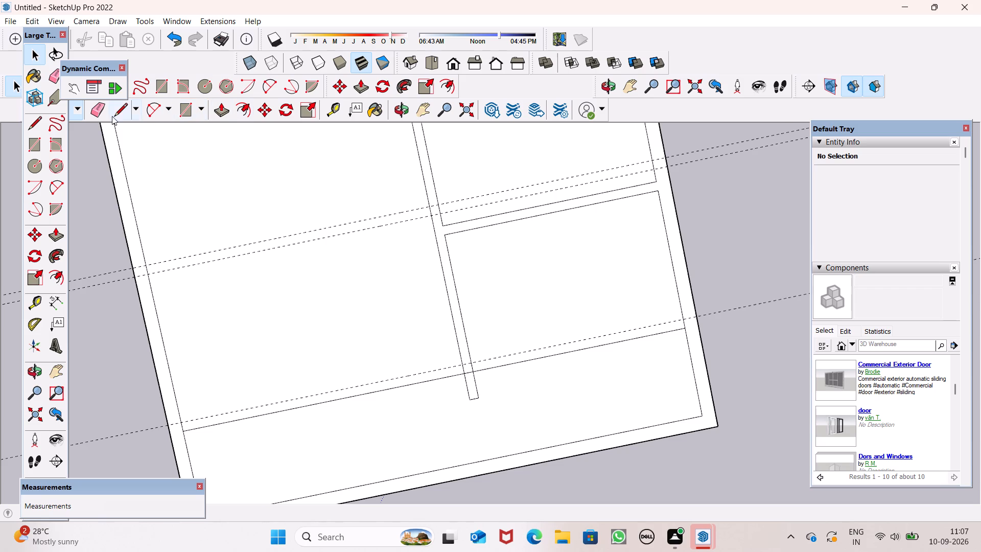
left_click(116, 117)
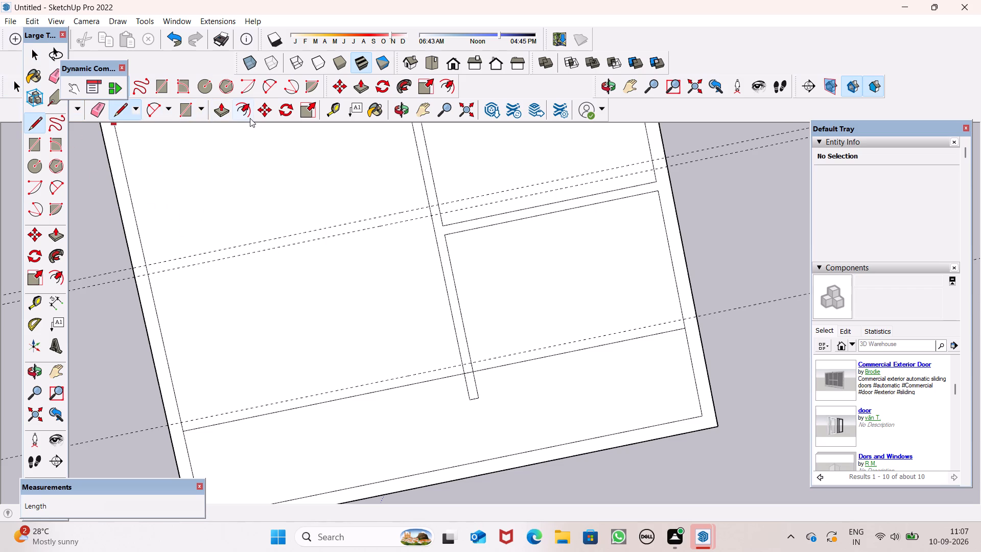
left_click(184, 112)
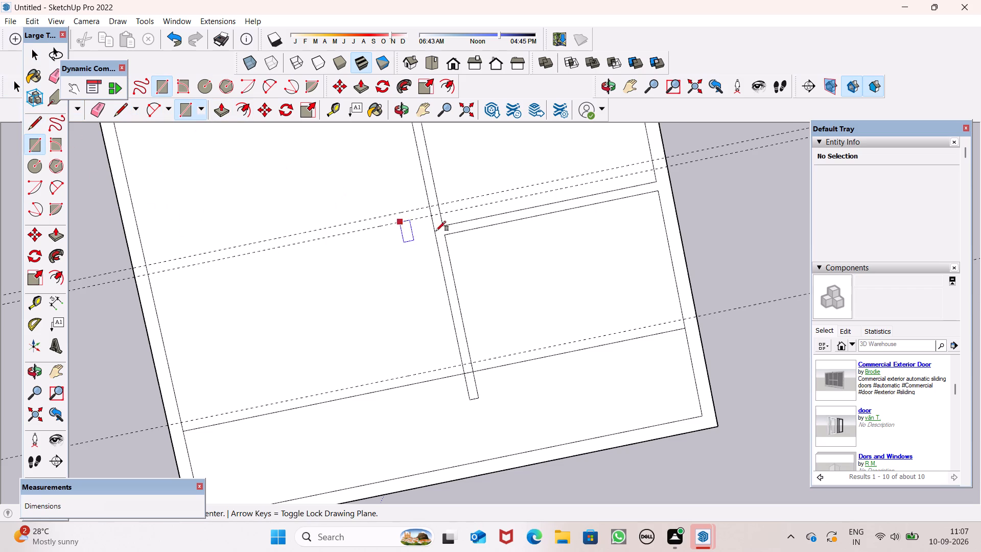
scroll(444, 209, "up", 5)
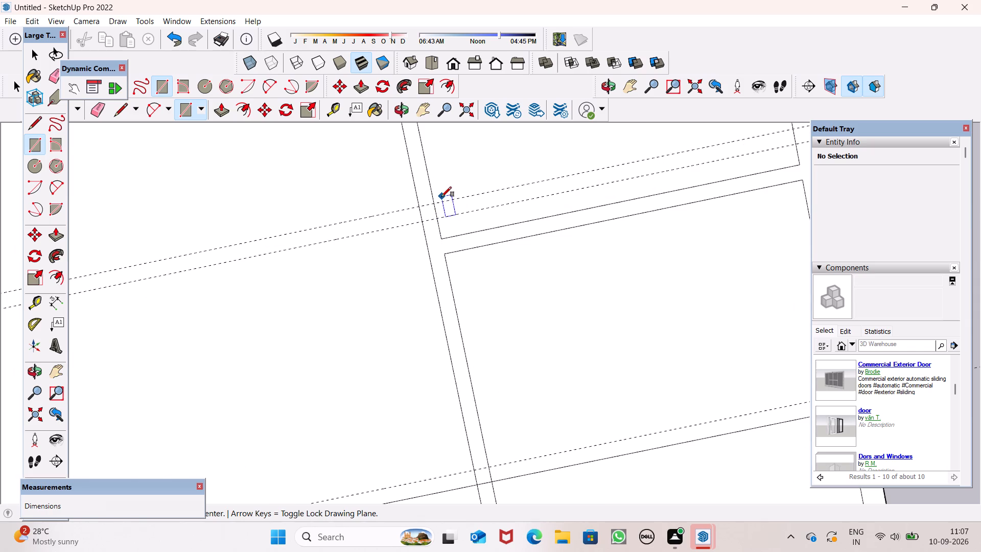
left_click(433, 204)
scroll(550, 190, "down", 6)
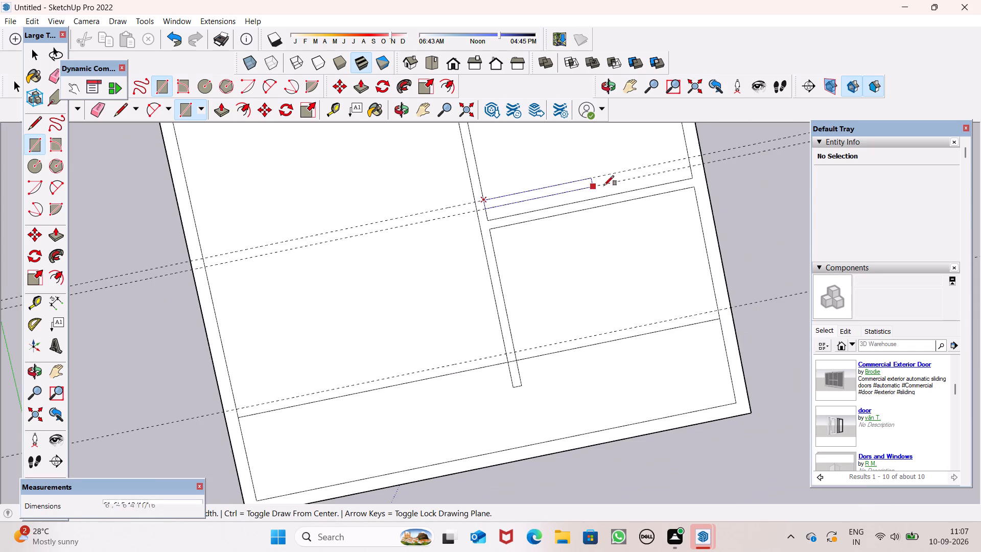
left_click(692, 169)
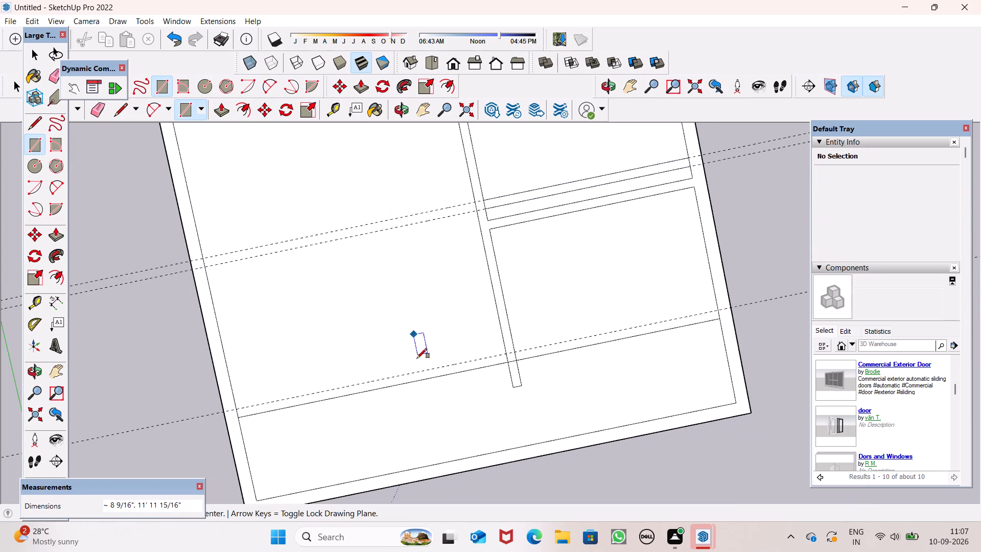
Draw a line along the front guide between the two inner side wall lines, completing the front wall outline.
scroll(256, 416, "up", 4)
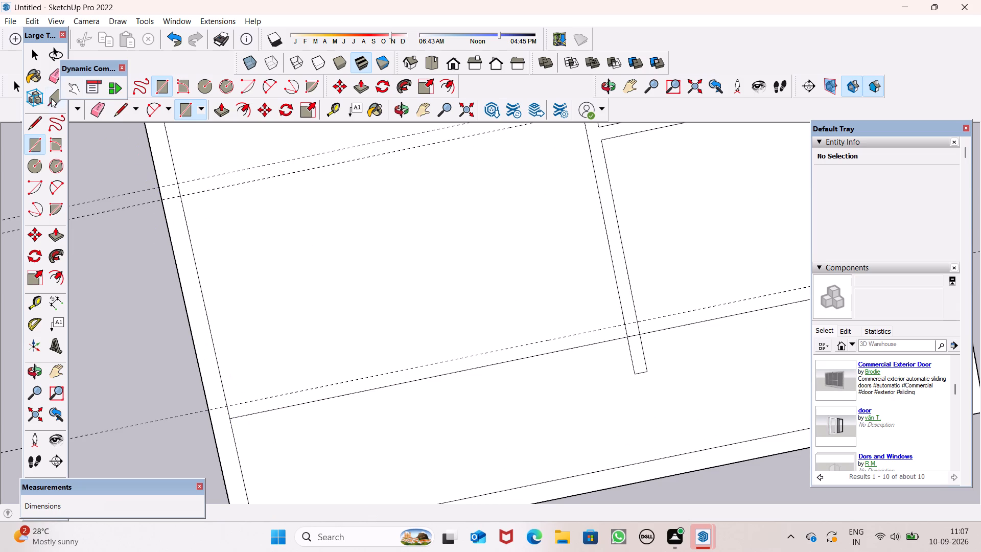
left_click(116, 114)
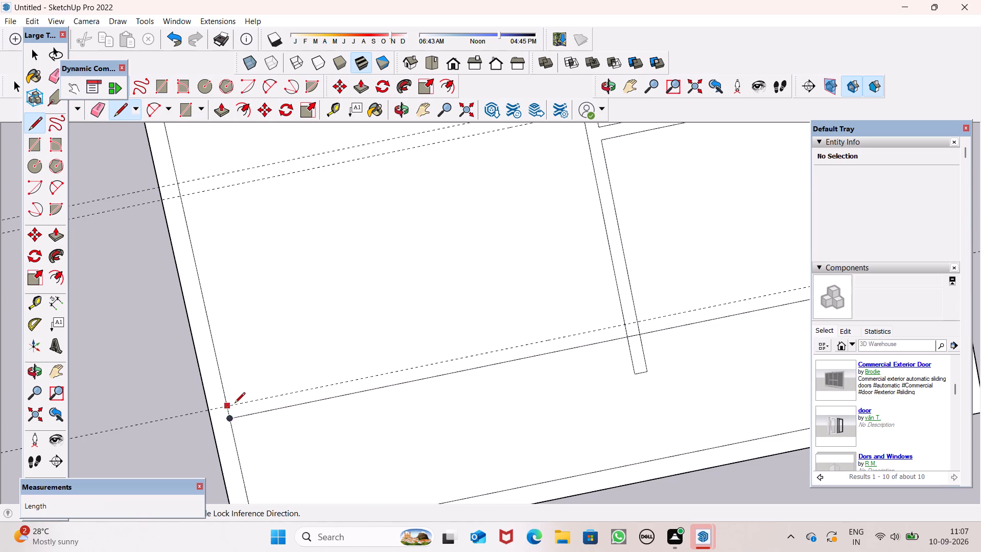
left_click(226, 408)
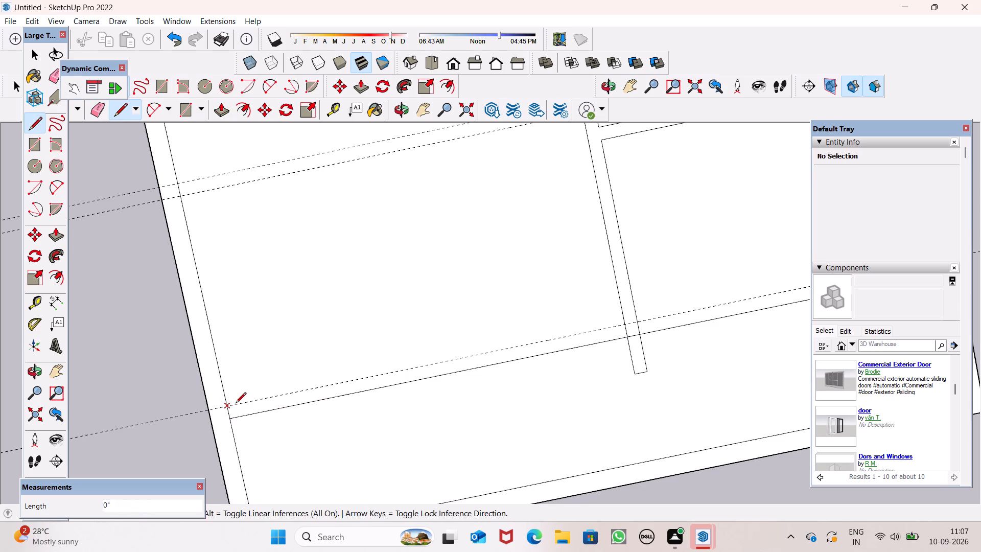
scroll(649, 267, "down", 9)
scroll(770, 264, "up", 5)
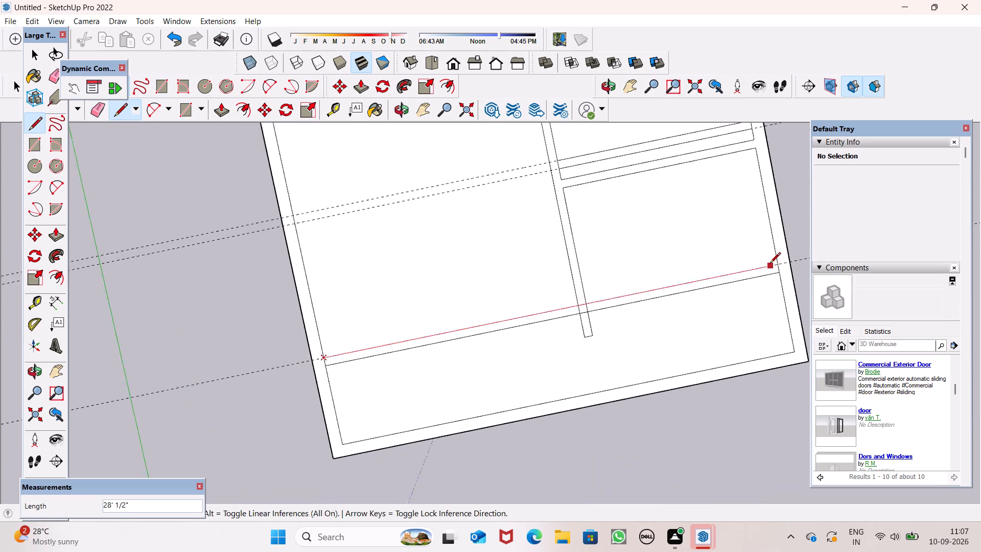
scroll(770, 264, "up", 1)
left_click(780, 265)
scroll(645, 219, "down", 8)
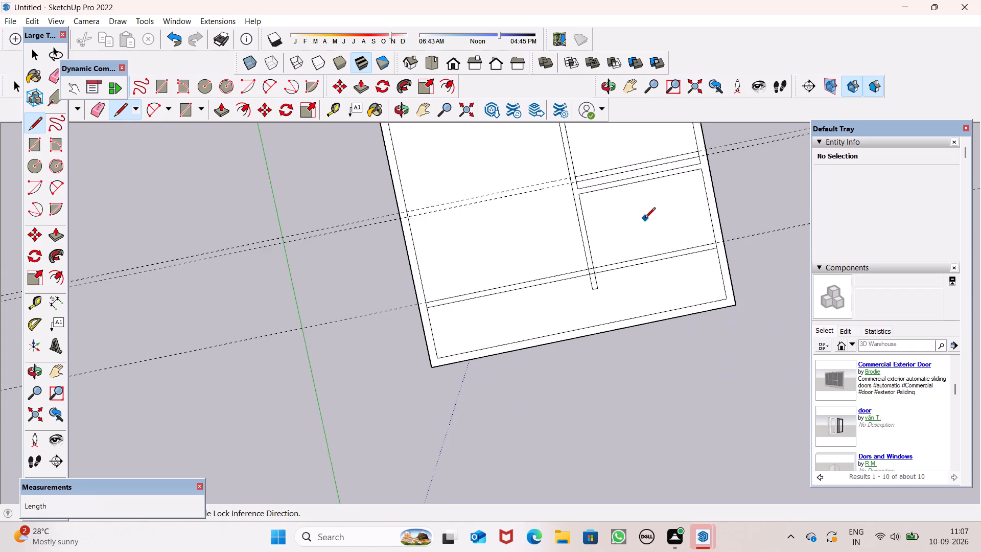
key("space")
middle_click_drag(669, 274, 600, 304)
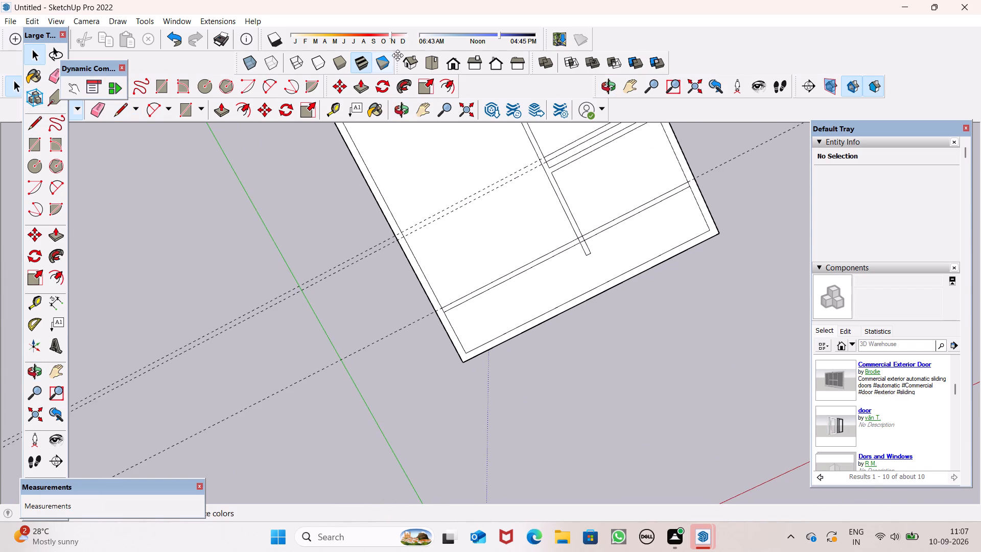
Erase the remaining dashed construction guides crossing the plan, working in top view.
left_click(433, 66)
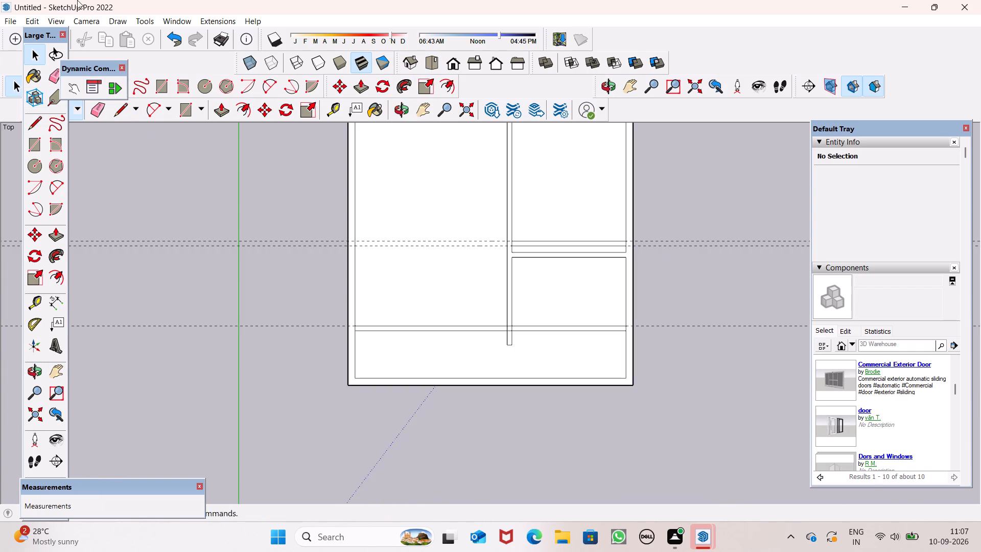
left_click(99, 113)
left_click_drag(267, 224, 272, 351)
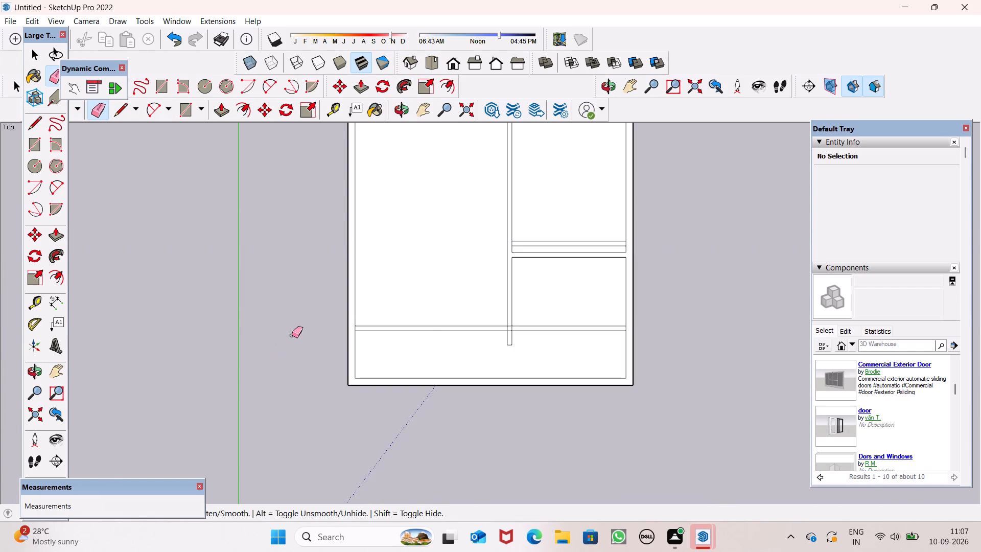
Draw 6" lines closing both end gaps of the old side-room cross wall, at the long partition and the outer wall.
scroll(674, 303, "up", 5)
scroll(562, 234, "up", 4)
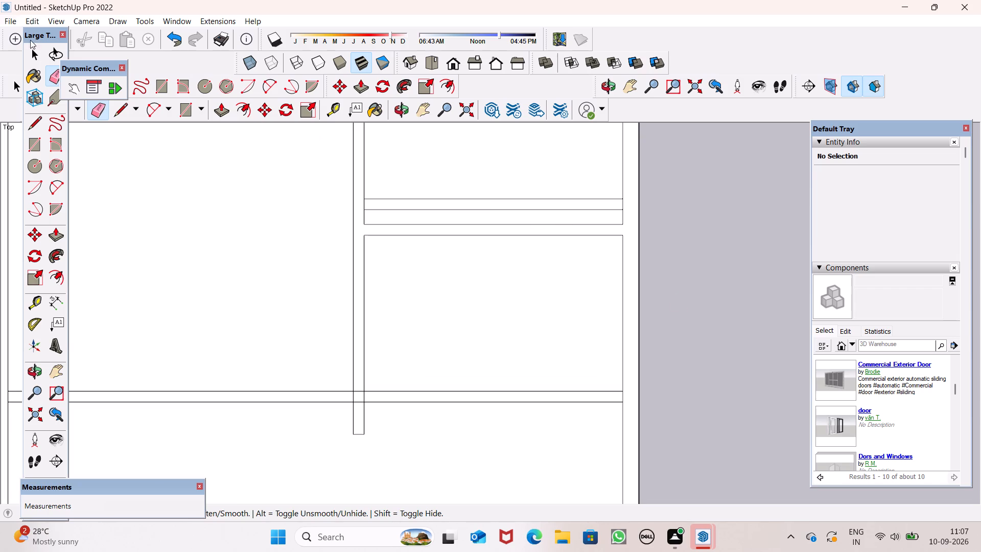
left_click(119, 111)
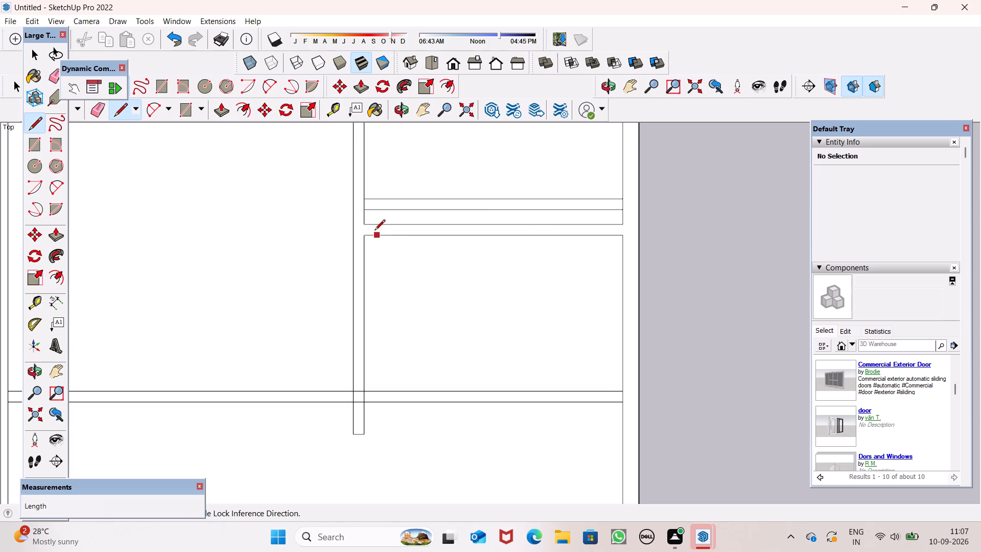
left_click(364, 223)
left_click(364, 236)
left_click(624, 226)
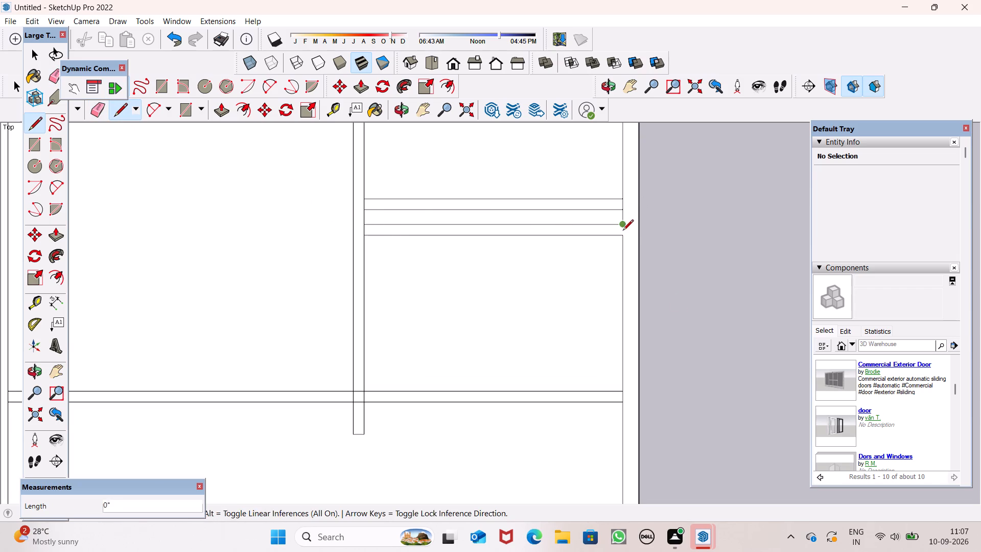
left_click(623, 233)
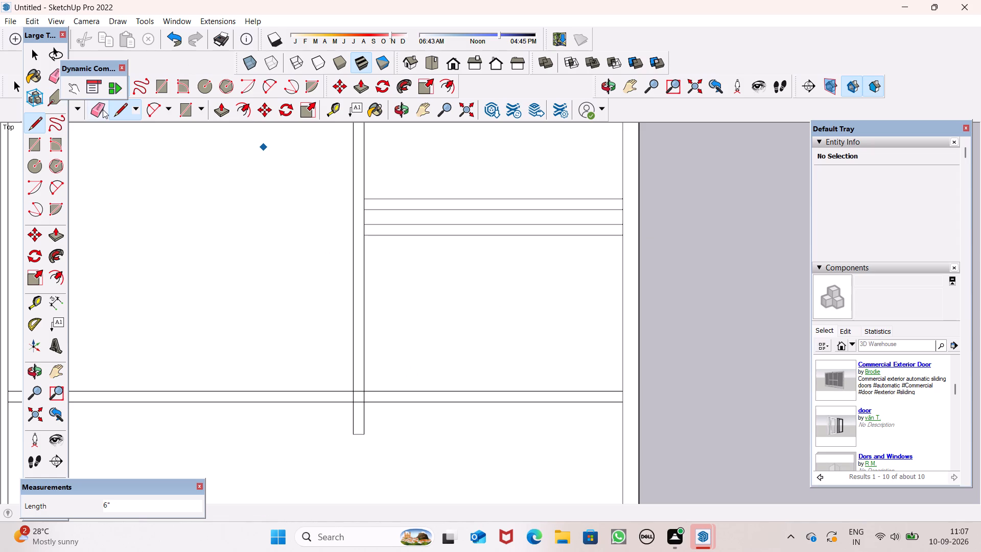
Erase the stub of the long partition projecting beyond the front wall.
left_click(103, 109)
left_click_drag(362, 412, 371, 417)
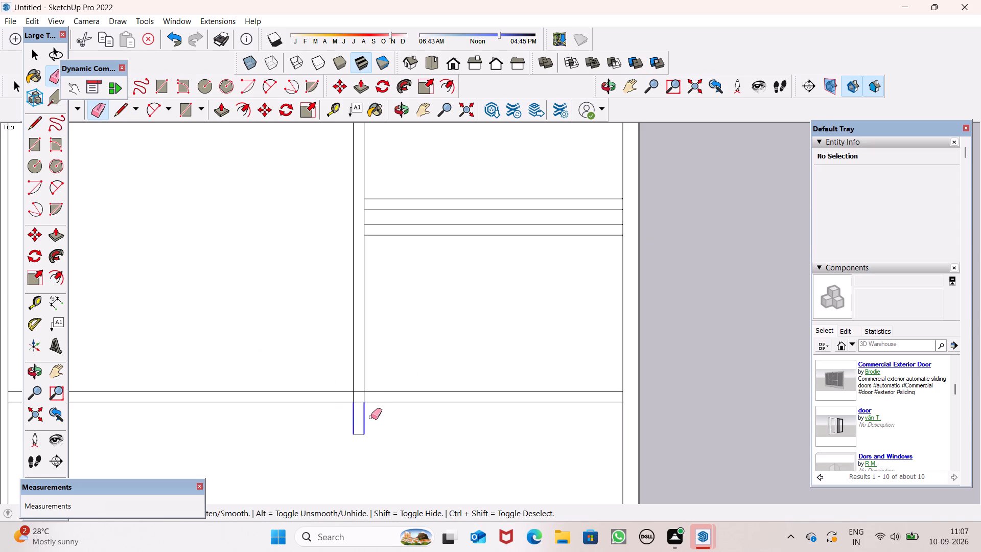
left_click_drag(371, 417, 349, 431)
Erase the two lines of the old side-room cross wall.
scroll(380, 241, "down", 1)
scroll(393, 268, "up", 5)
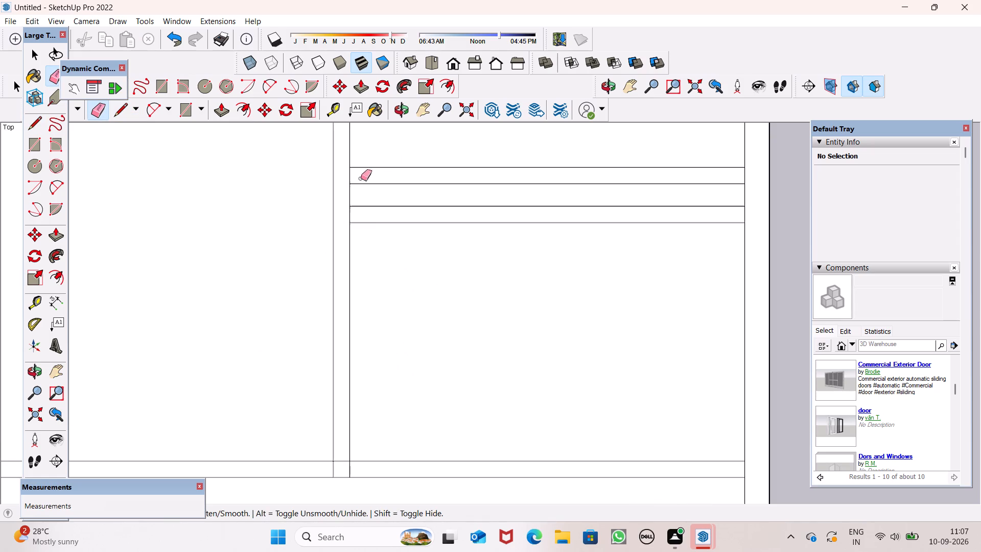
left_click_drag(419, 203, 421, 230)
Erase the short end edges of the new side-room cross wall where it meets the long partition and the outer wall.
scroll(367, 183, "up", 3)
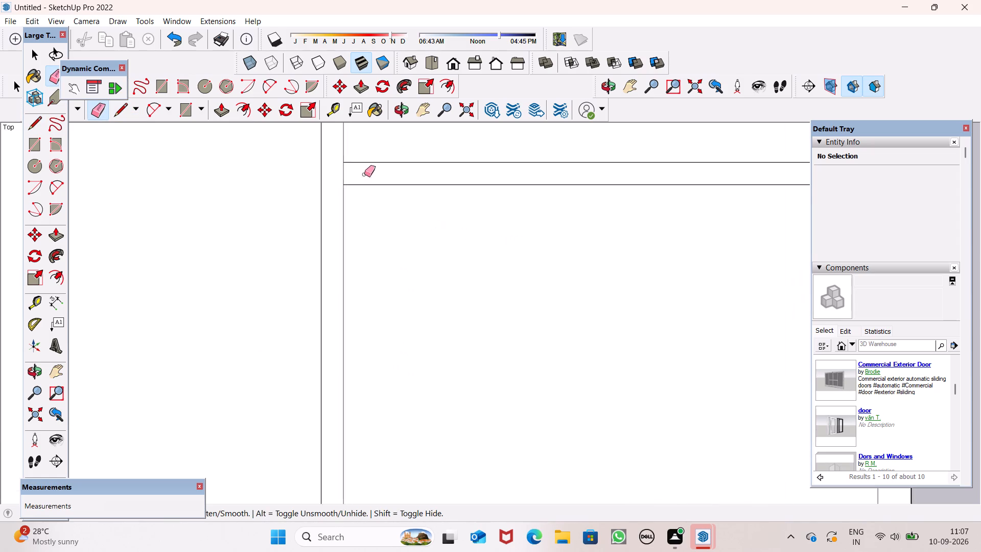
scroll(364, 174, "up", 2)
left_click_drag(353, 181, 332, 177)
scroll(353, 180, "up", 1)
left_click_drag(342, 170, 337, 173)
scroll(322, 175, "down", 6)
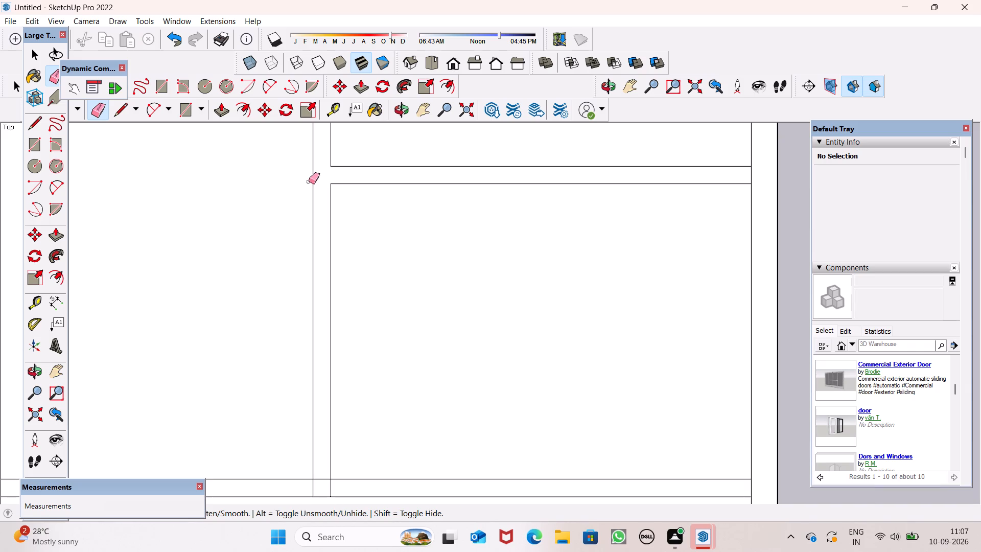
scroll(764, 187, "up", 3)
left_click_drag(752, 172, 720, 179)
left_click_drag(746, 169, 745, 174)
scroll(751, 168, "up", 1)
scroll(751, 168, "down", 13)
scroll(711, 134, "down", 4)
scroll(609, 254, "up", 3)
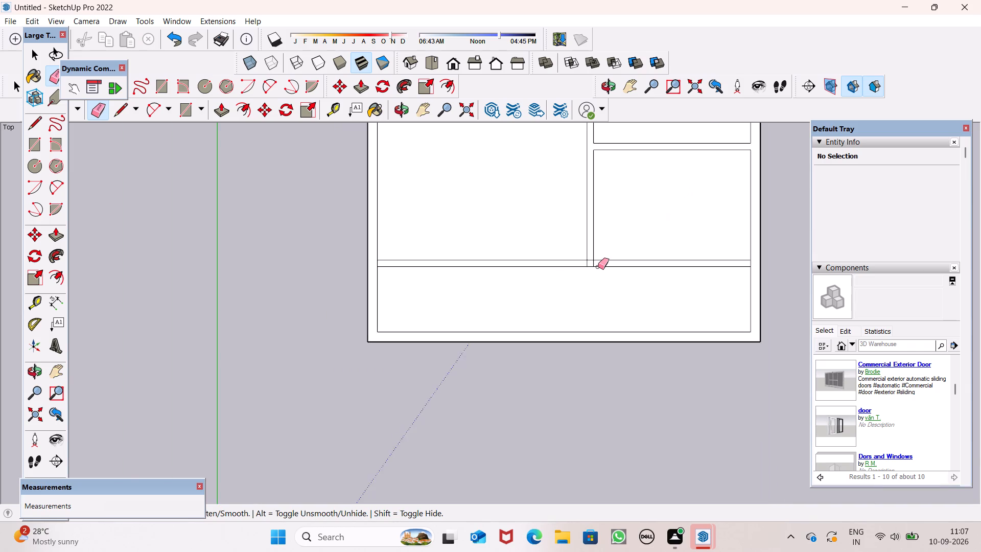
Erase the overlapping edges at the junction of the long partition and the front wall.
scroll(598, 267, "up", 7)
scroll(599, 266, "down", 1)
scroll(599, 266, "up", 8)
left_click_drag(567, 239, 562, 260)
left_click_drag(596, 262, 555, 265)
left_click_drag(562, 264, 530, 269)
scroll(459, 194, "down", 5)
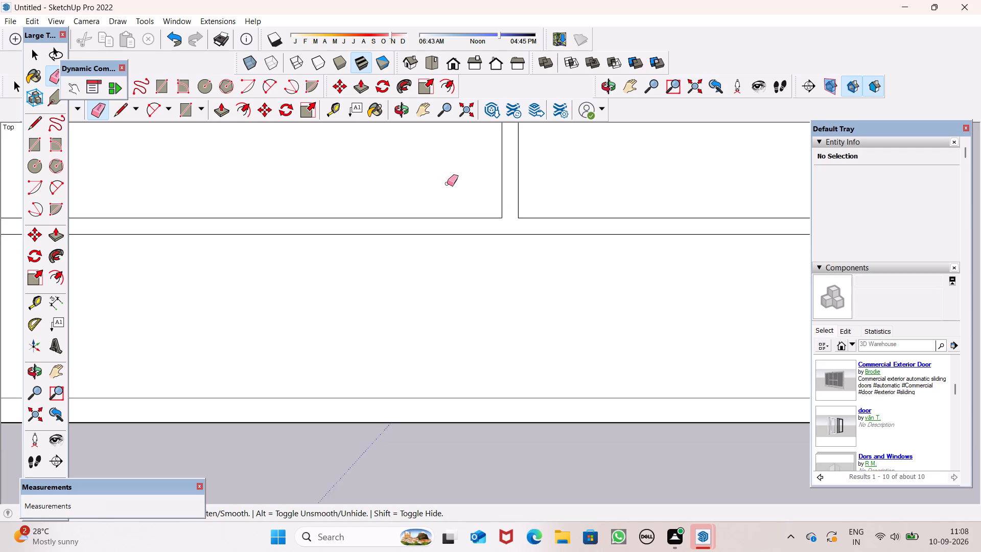
Erase the short edges at both ends of the front wall where it meets the outer side walls.
scroll(447, 183, "down", 14)
scroll(685, 209, "up", 15)
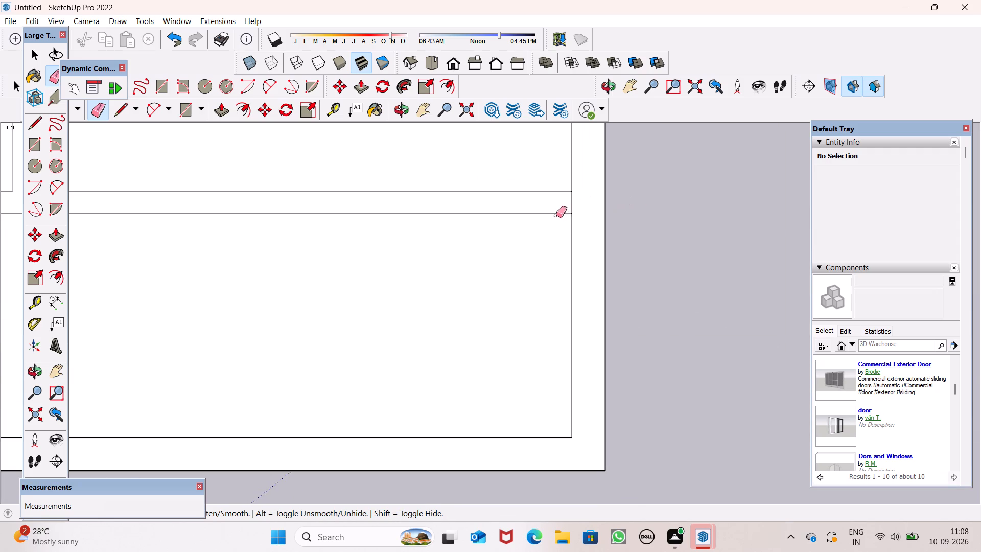
scroll(556, 215, "up", 5)
left_click_drag(589, 197, 580, 198)
scroll(591, 193, "down", 20)
scroll(591, 193, "down", 3)
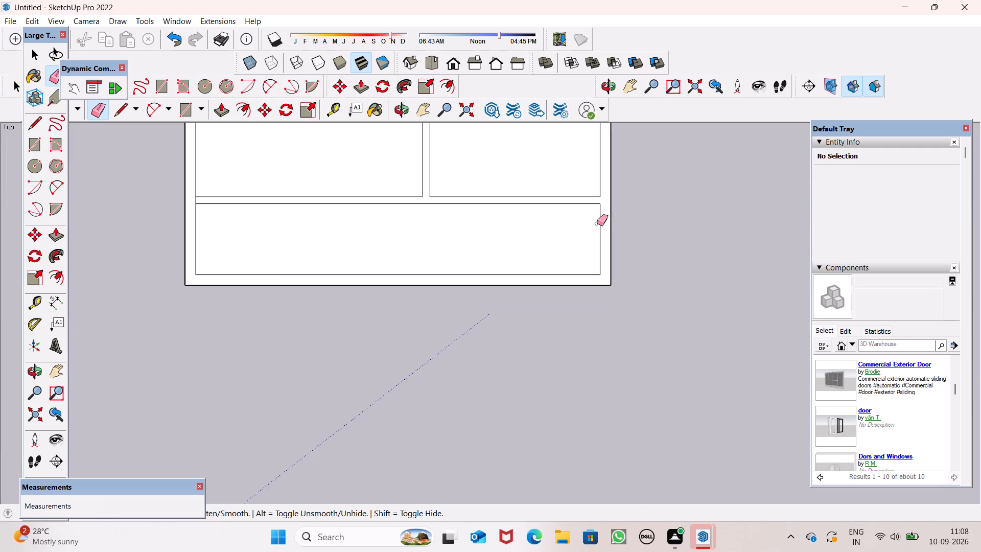
scroll(597, 223, "down", 3)
scroll(346, 202, "up", 4)
scroll(292, 201, "up", 12)
scroll(348, 233, "down", 1)
scroll(348, 233, "up", 2)
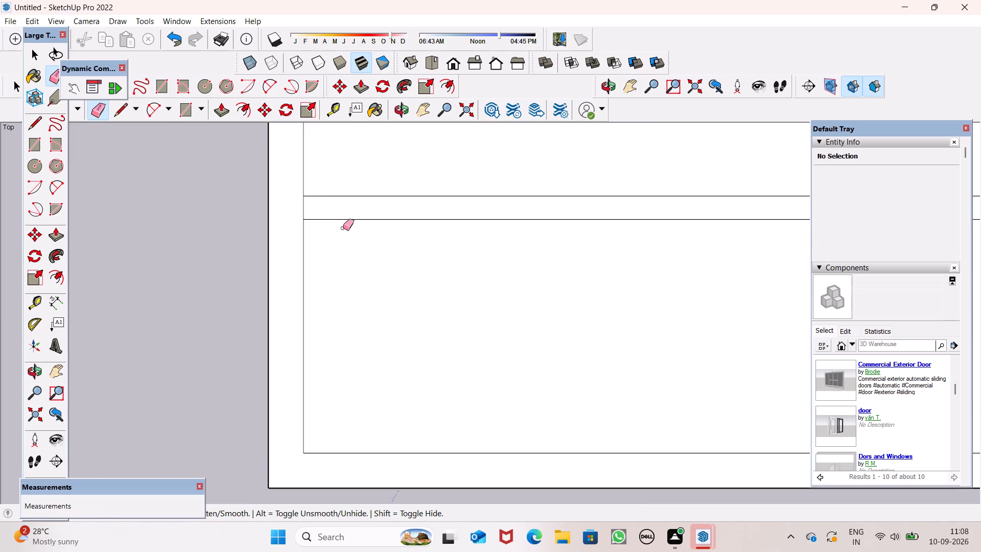
scroll(331, 217, "up", 5)
left_click_drag(312, 204, 277, 202)
scroll(329, 204, "down", 11)
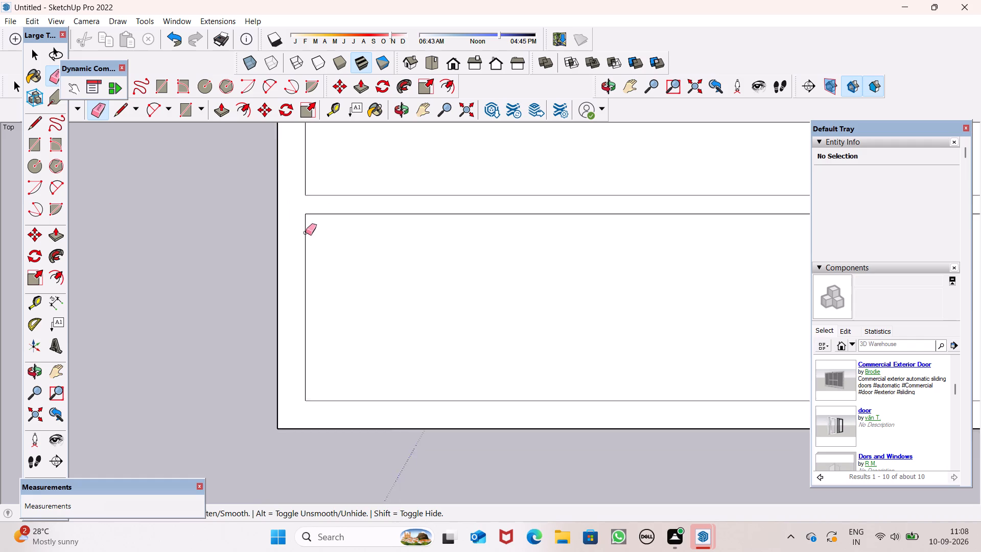
Examine the whole floor plan from above to check the cleaned-up wall layout.
scroll(306, 233, "down", 9)
scroll(548, 266, "down", 8)
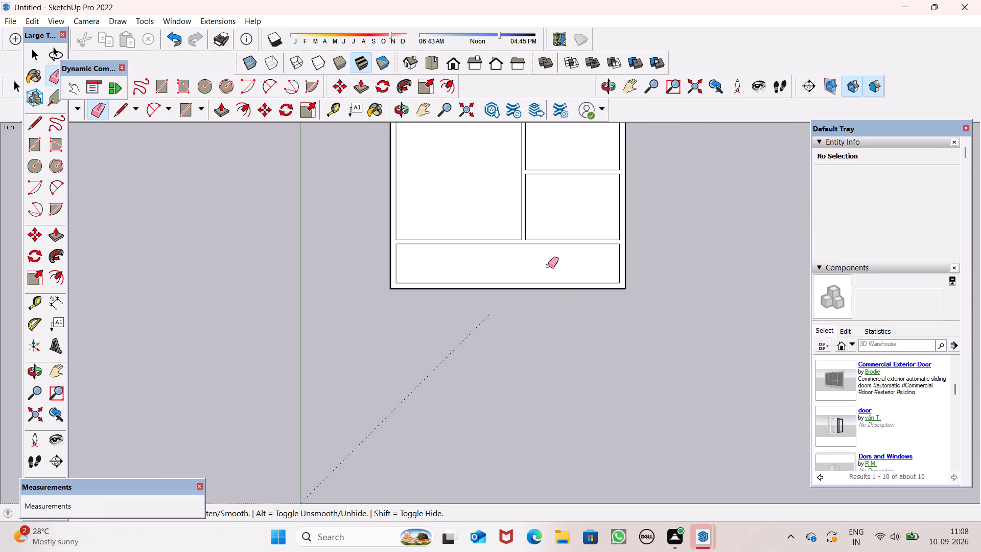
scroll(548, 266, "down", 9)
scroll(544, 205, "up", 5)
scroll(544, 205, "down", 1)
scroll(544, 205, "up", 8)
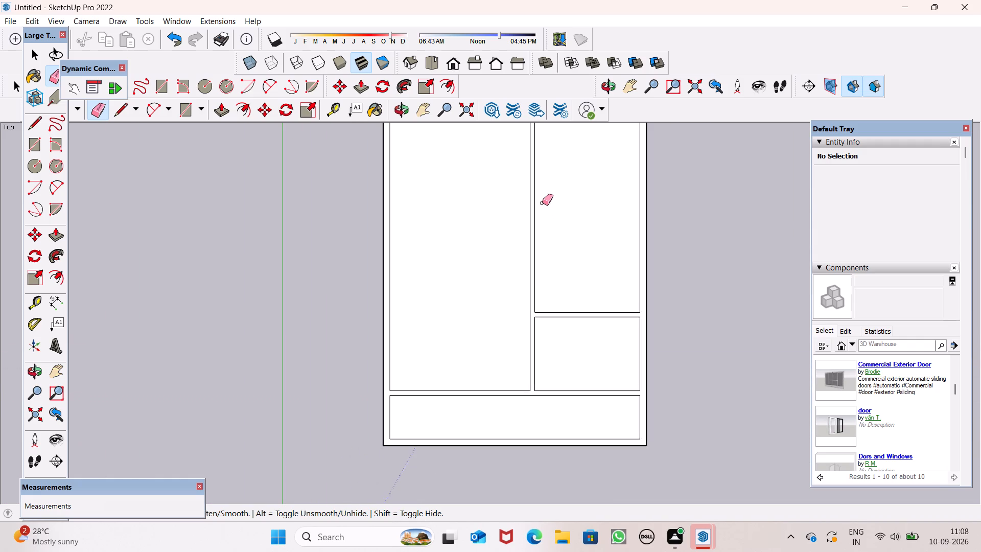
scroll(542, 203, "down", 3)
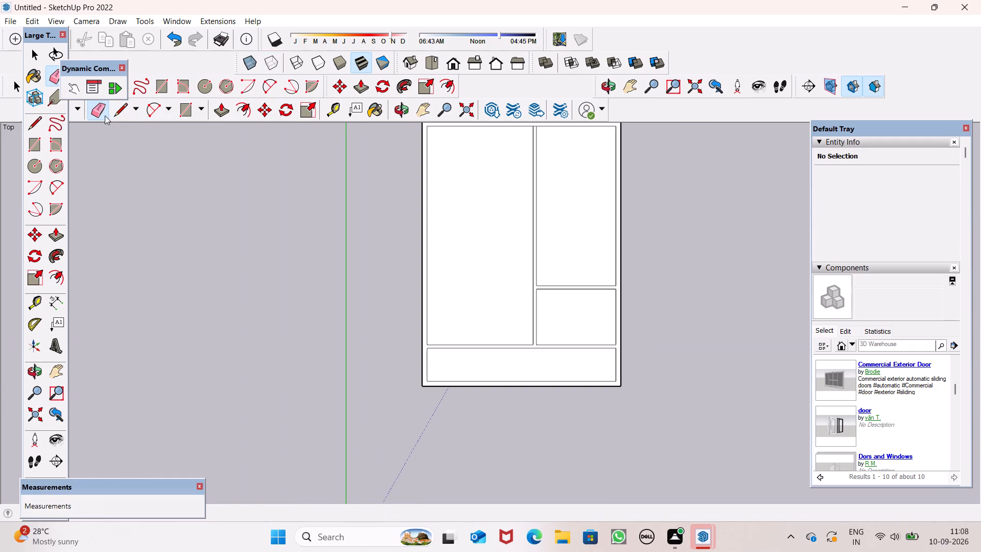
Mark a 5' wide opening in the larger room's front wall near the long partition, with a 6" line across each end.
left_click(116, 116)
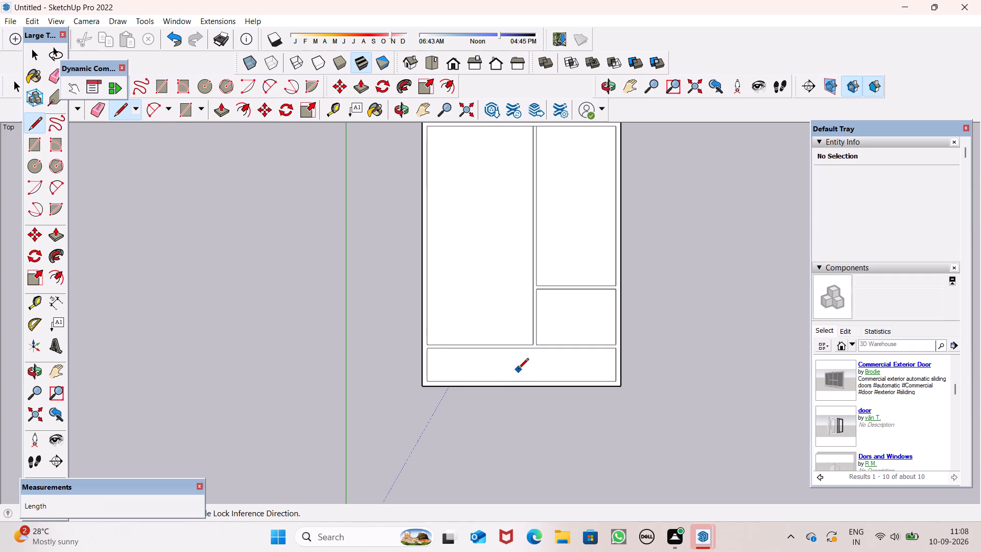
scroll(548, 336, "up", 16)
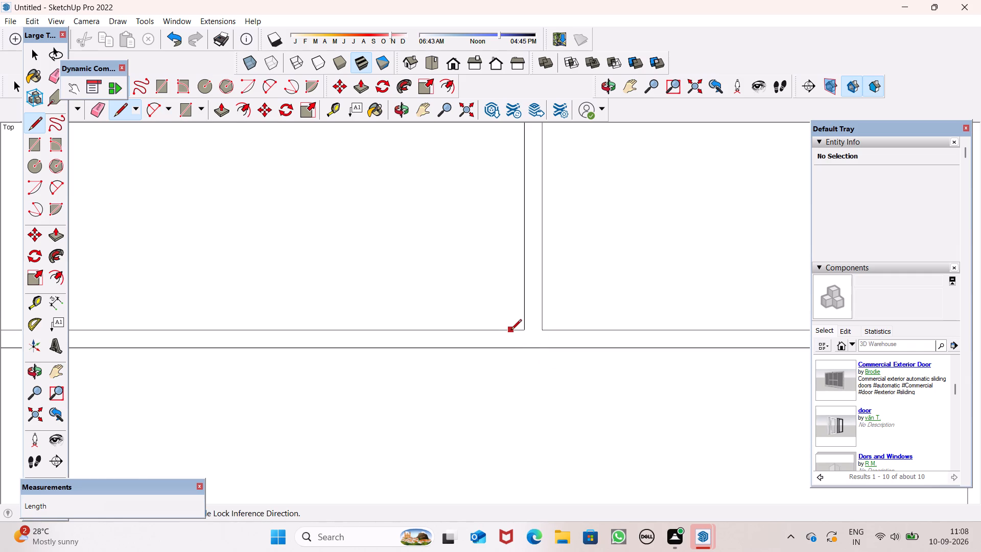
left_click(509, 332)
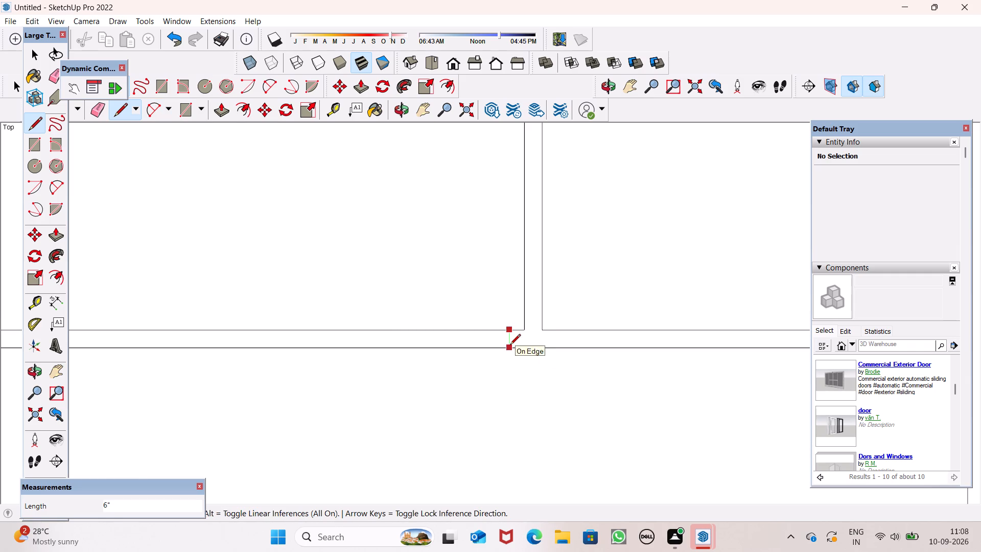
left_click(510, 346)
left_click(510, 349)
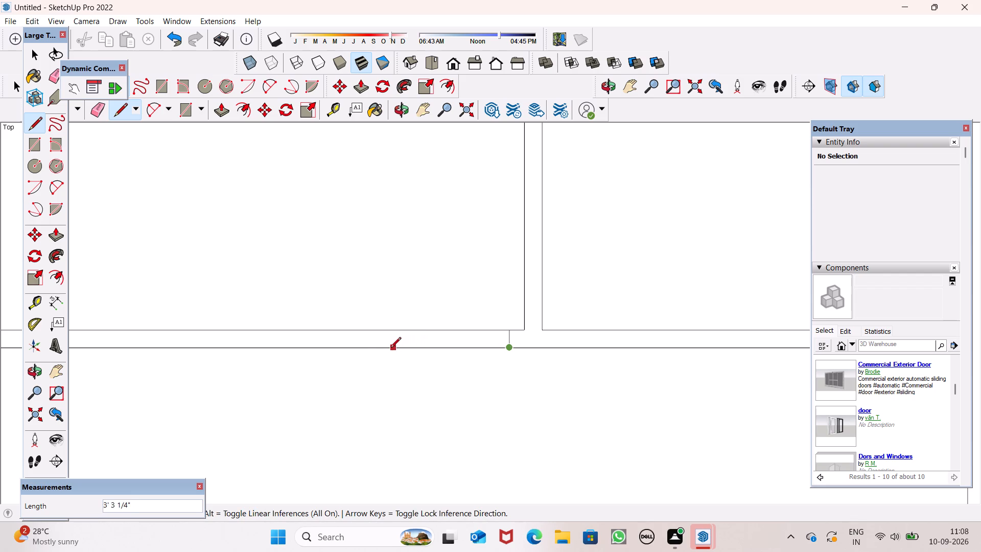
key("5")
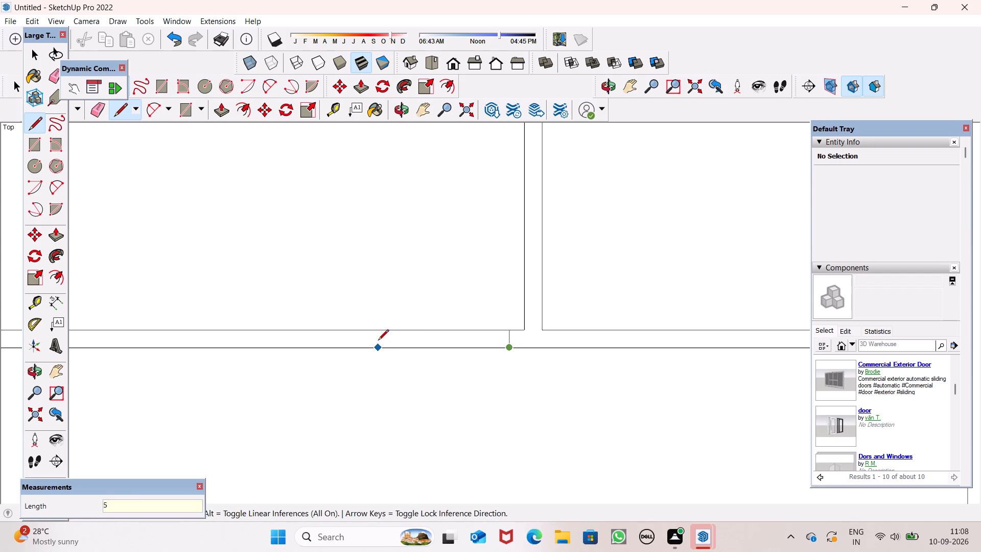
key("apostrophe")
key("Return")
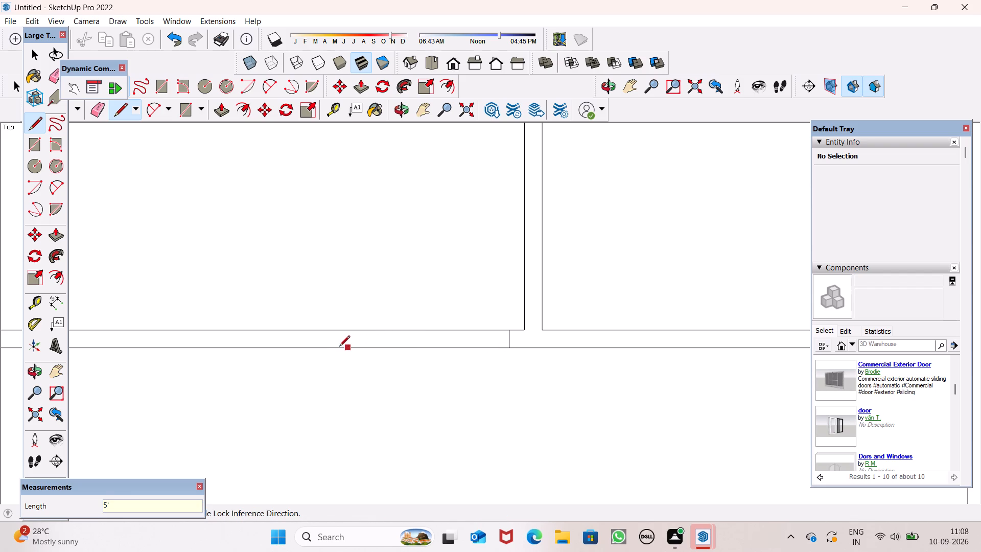
left_click(332, 348)
left_click(333, 329)
Mark a 3' wide opening in the front wall, farther from the partition than the 5' opening, with a 6" line across each end.
scroll(373, 273, "down", 7)
scroll(315, 312, "up", 5)
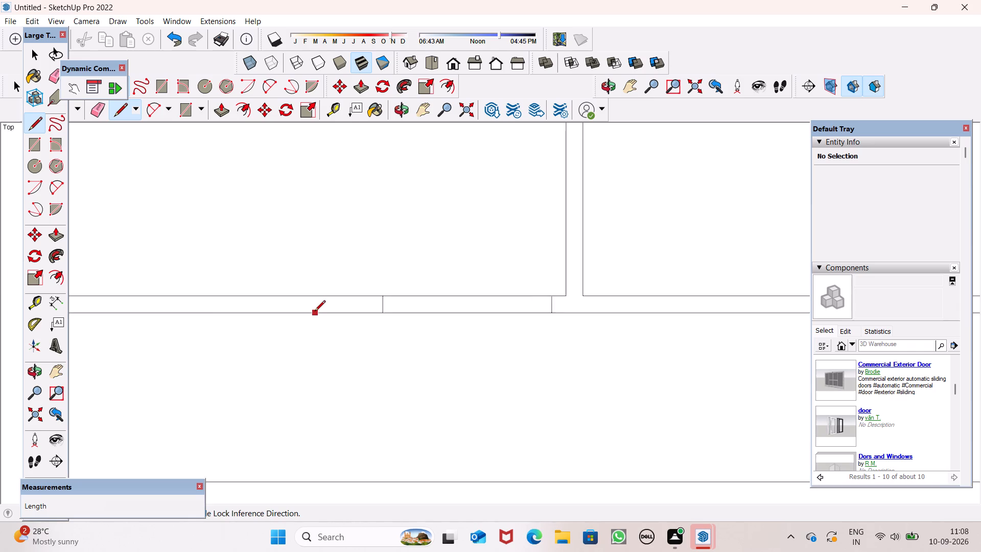
scroll(315, 312, "up", 8)
left_click(315, 314)
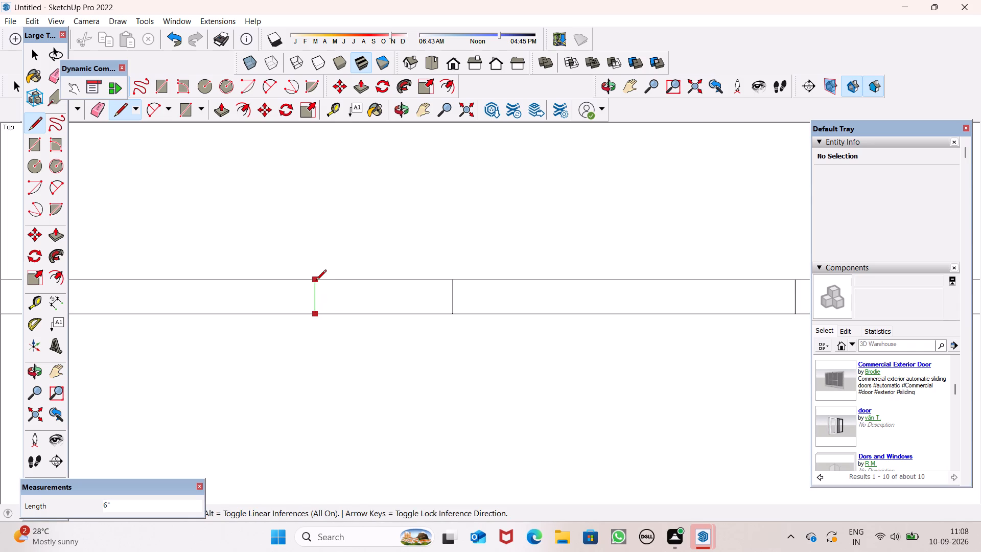
left_click(316, 281)
left_click(315, 281)
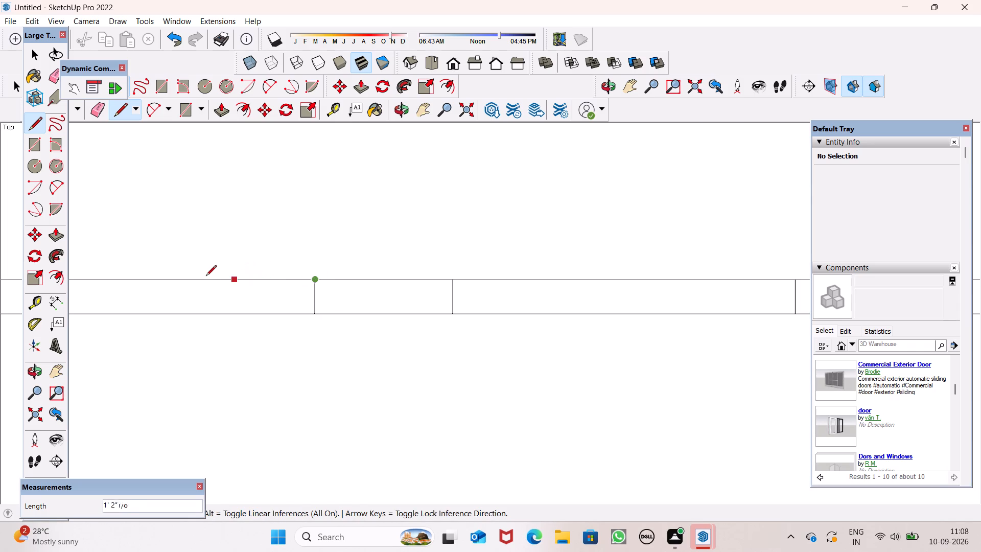
type("3'")
key("Return")
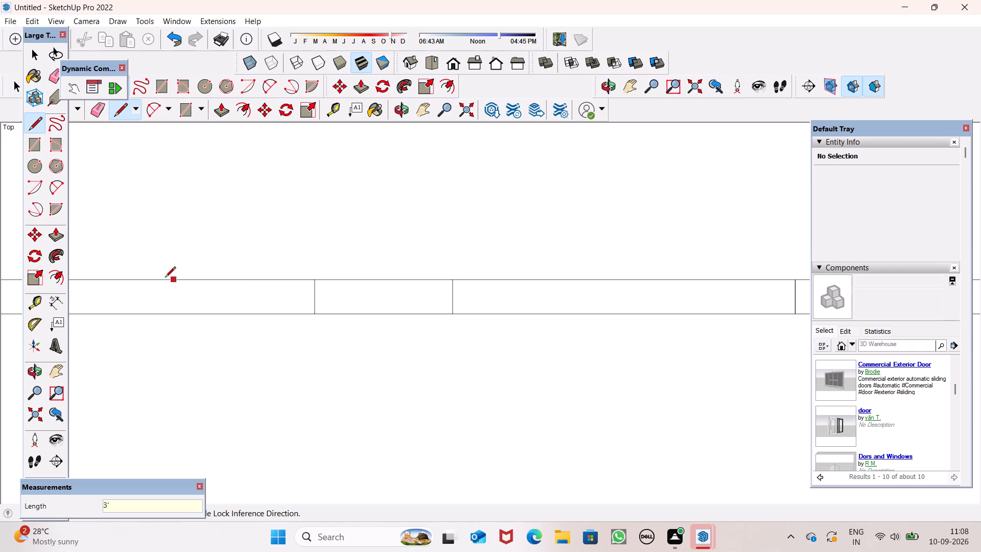
scroll(291, 272, "down", 7)
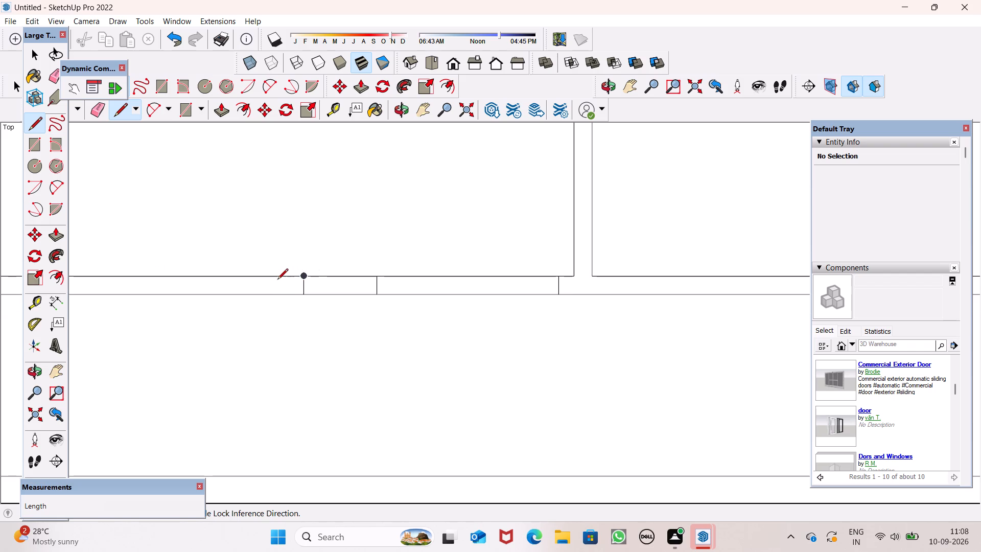
left_click(305, 277)
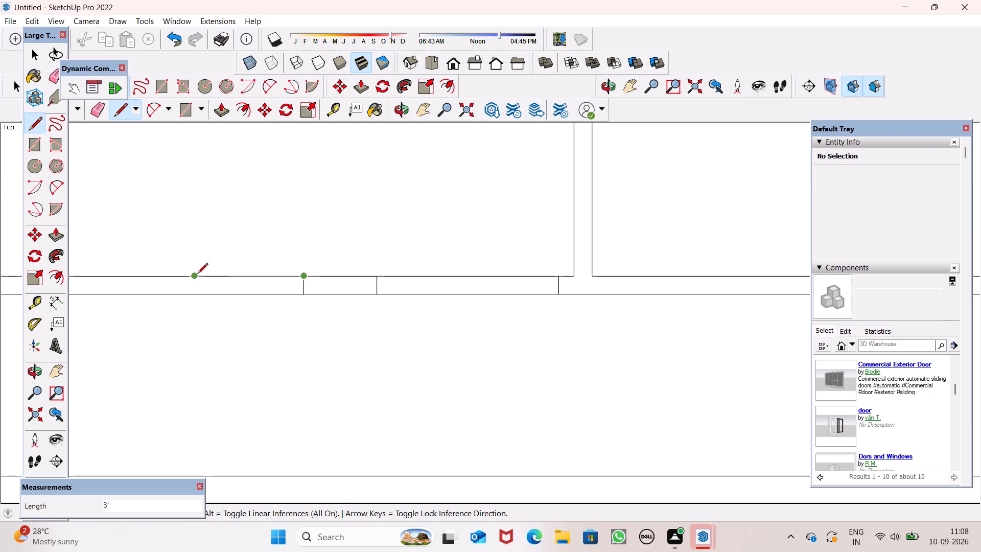
left_click(196, 274)
left_click(194, 296)
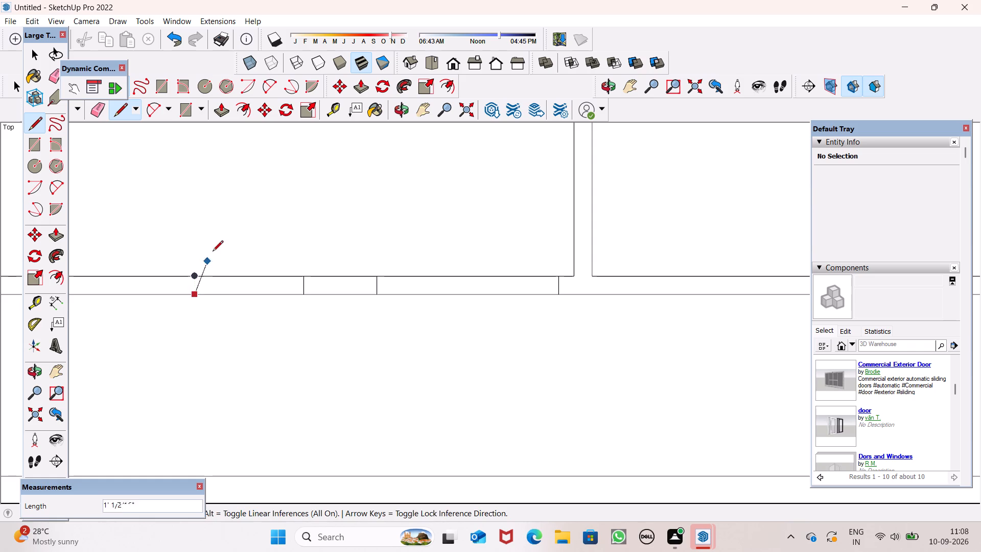
left_click(196, 280)
key("space")
key("space")
scroll(274, 265, "down", 8)
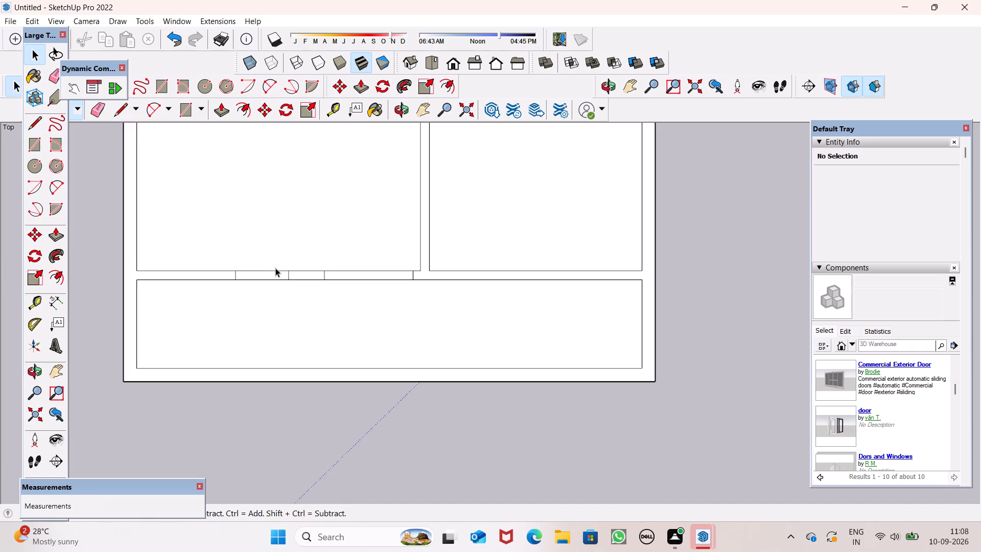
Mark a 3' wide opening in the cross wall between the two smaller rooms, near the long partition, with a line across each end.
scroll(278, 264, "down", 5)
scroll(585, 238, "up", 3)
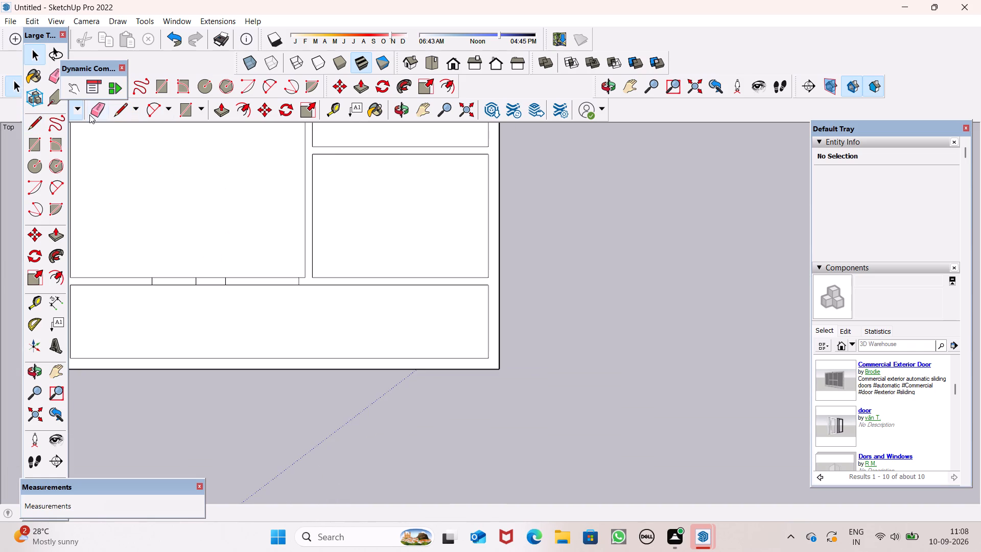
left_click(125, 106)
scroll(350, 196, "down", 3)
scroll(332, 157, "up", 6)
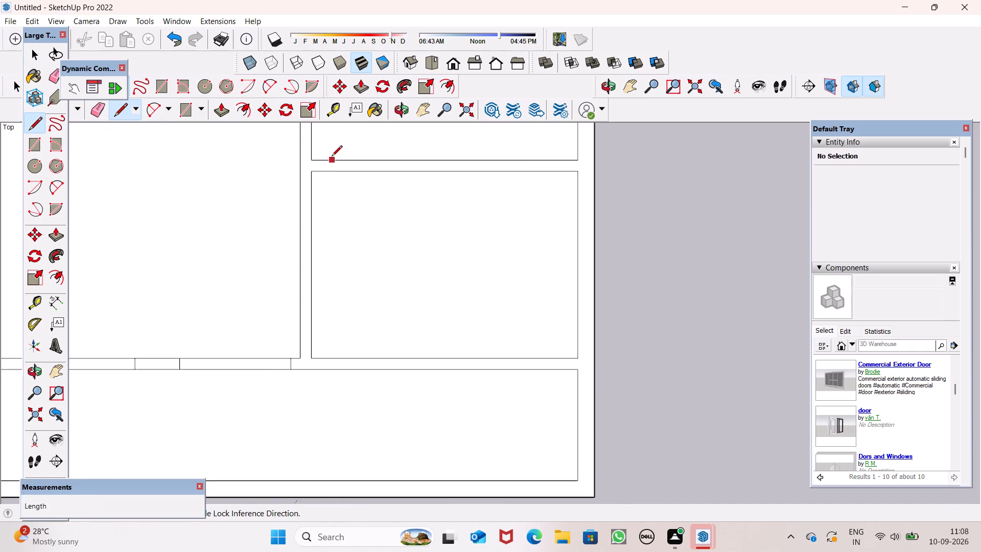
scroll(332, 157, "up", 2)
left_click(321, 160)
left_click(321, 172)
left_click(321, 174)
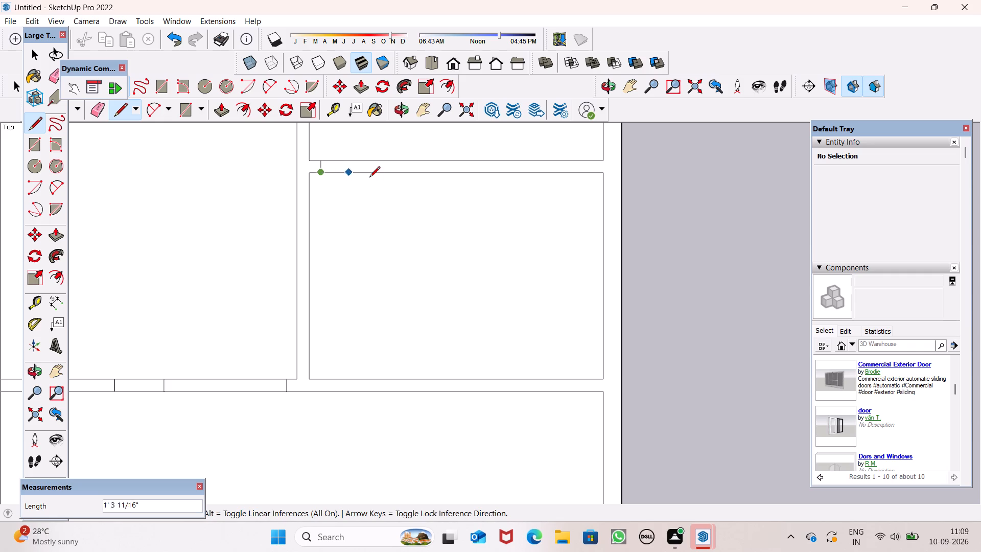
type("3'")
key("Return")
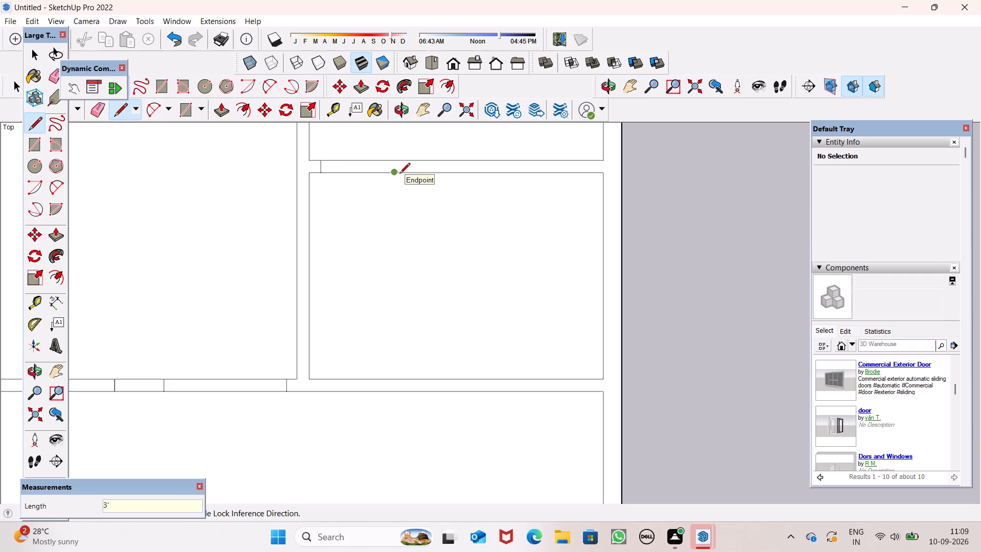
left_click(400, 174)
left_click(393, 163)
scroll(568, 168, "down", 3)
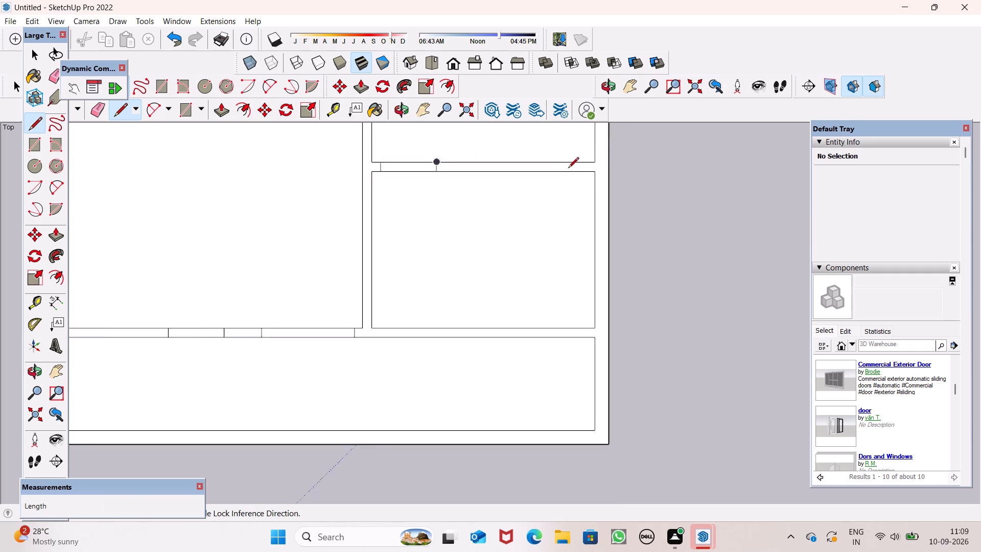
scroll(568, 169, "down", 2)
key("space")
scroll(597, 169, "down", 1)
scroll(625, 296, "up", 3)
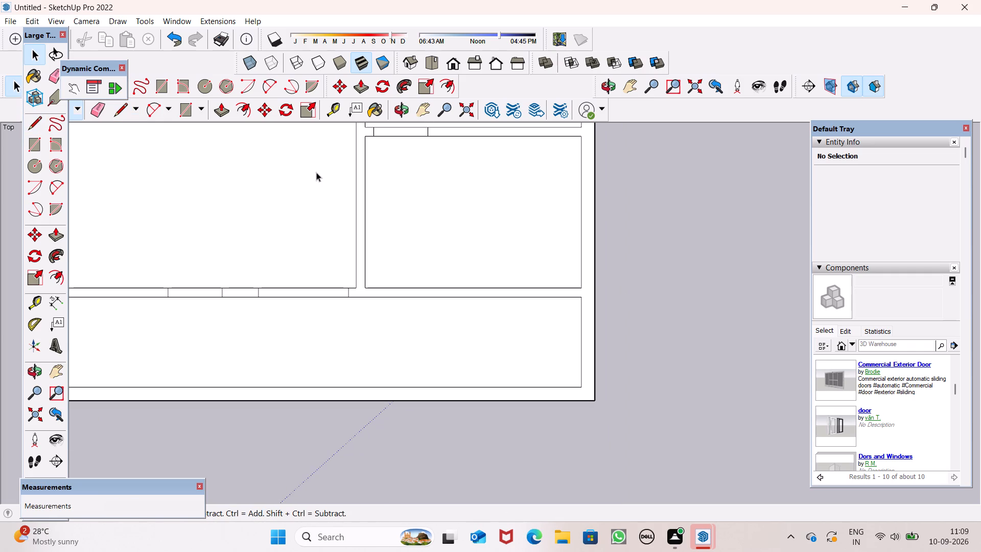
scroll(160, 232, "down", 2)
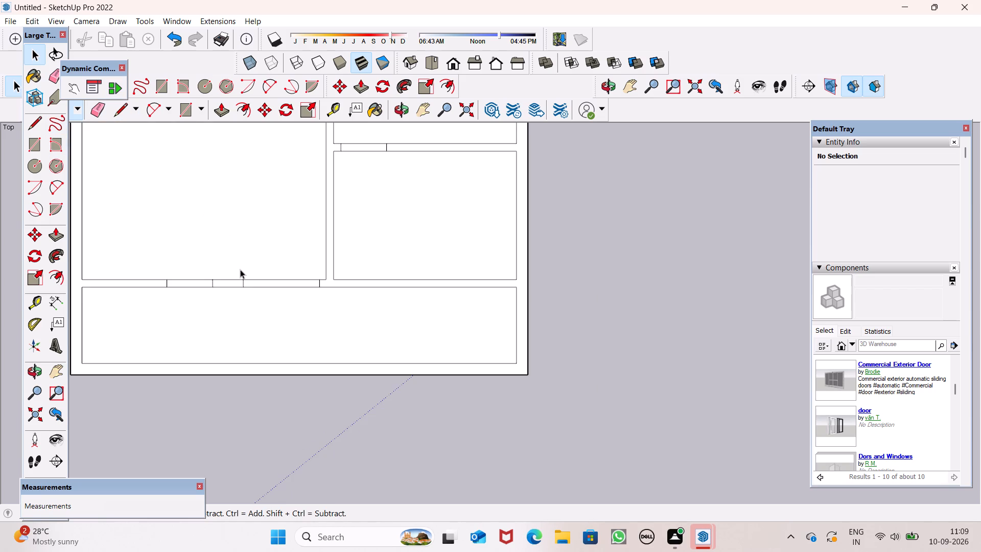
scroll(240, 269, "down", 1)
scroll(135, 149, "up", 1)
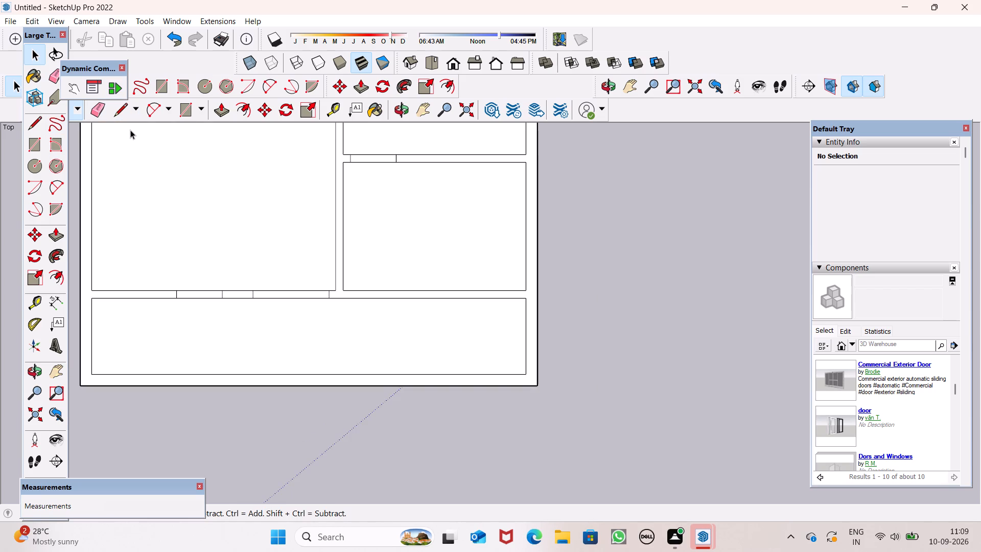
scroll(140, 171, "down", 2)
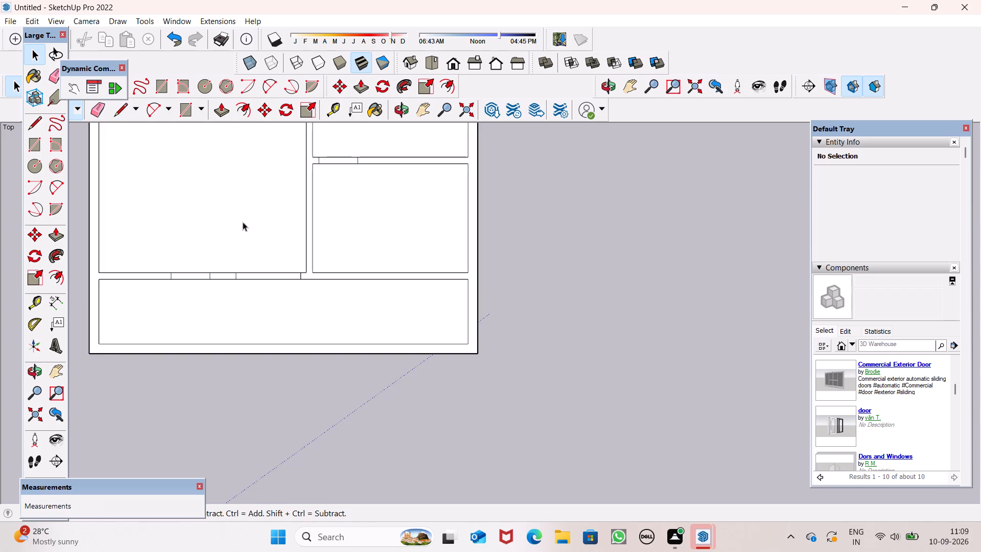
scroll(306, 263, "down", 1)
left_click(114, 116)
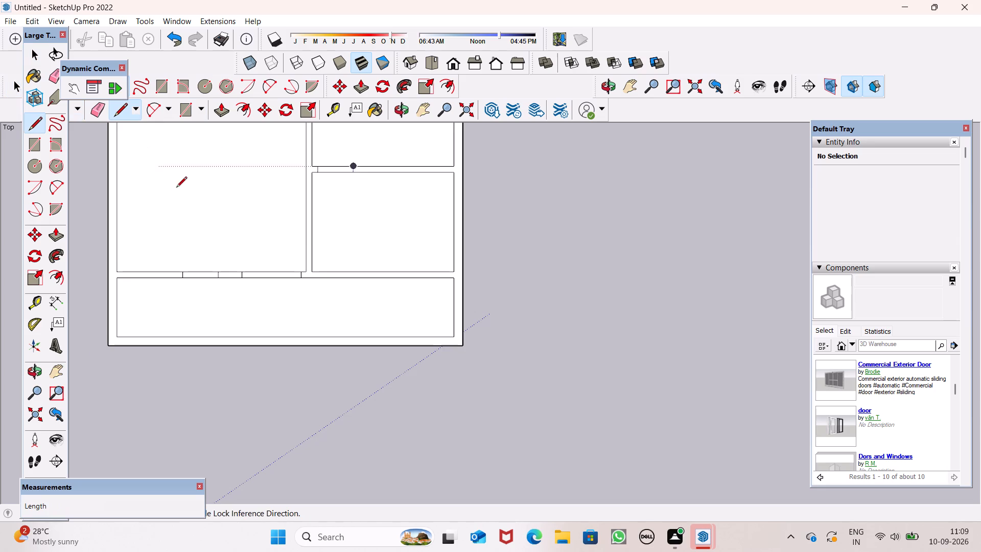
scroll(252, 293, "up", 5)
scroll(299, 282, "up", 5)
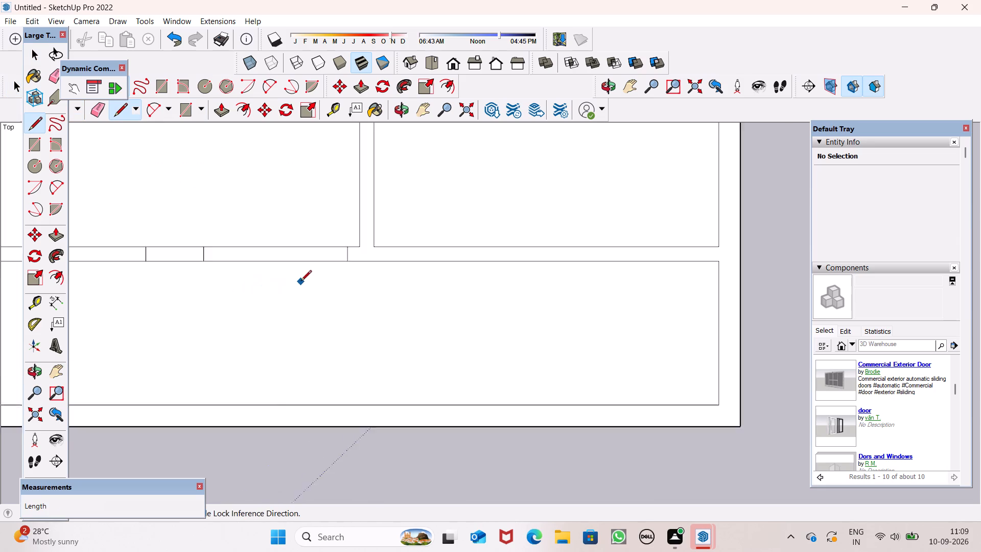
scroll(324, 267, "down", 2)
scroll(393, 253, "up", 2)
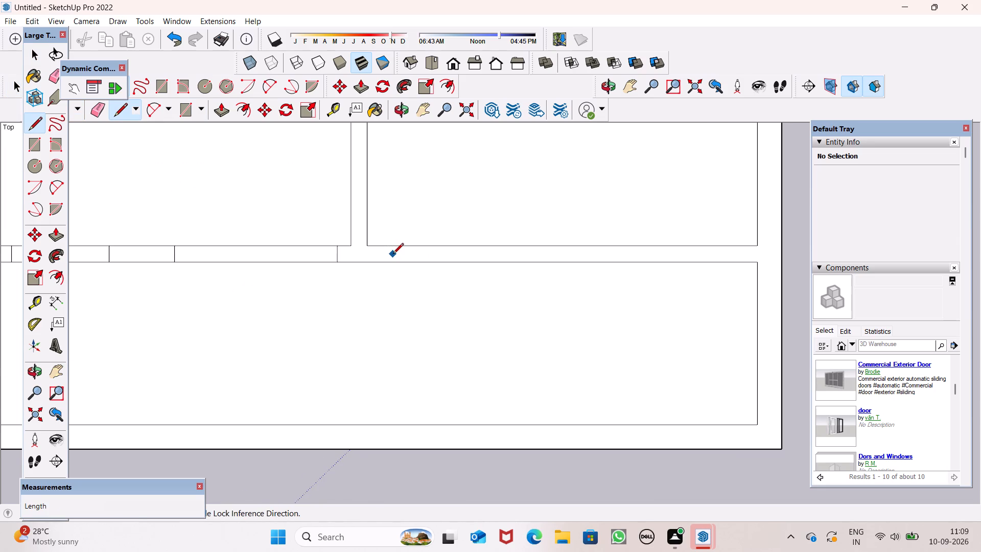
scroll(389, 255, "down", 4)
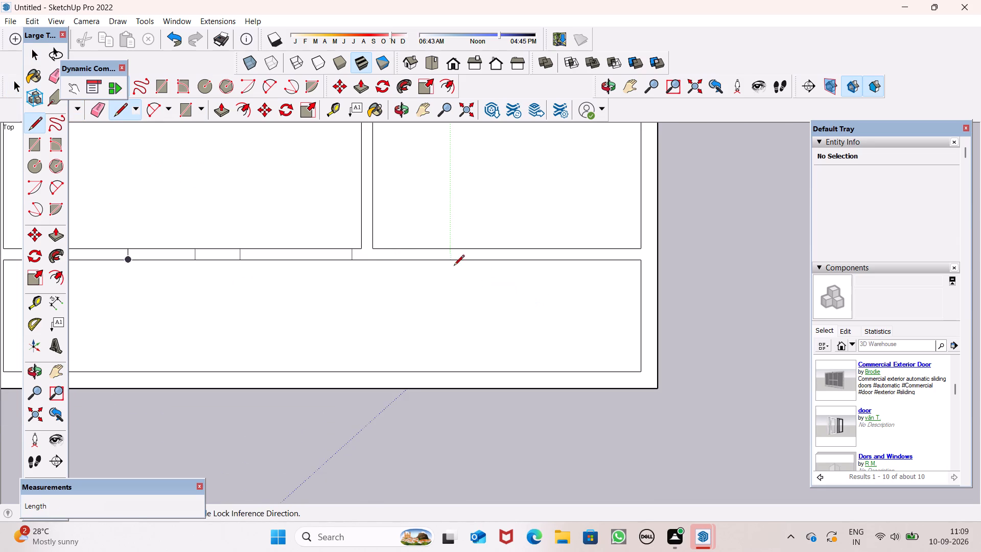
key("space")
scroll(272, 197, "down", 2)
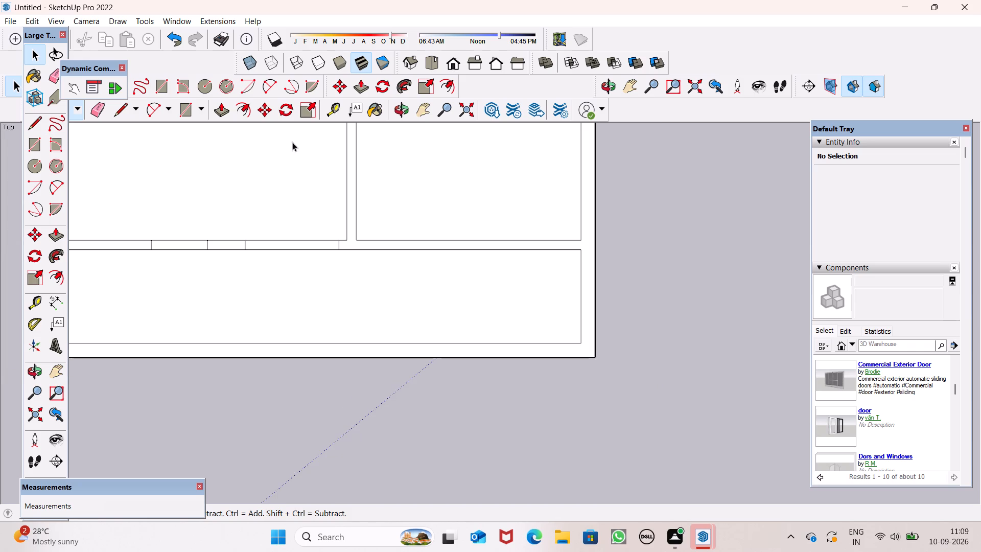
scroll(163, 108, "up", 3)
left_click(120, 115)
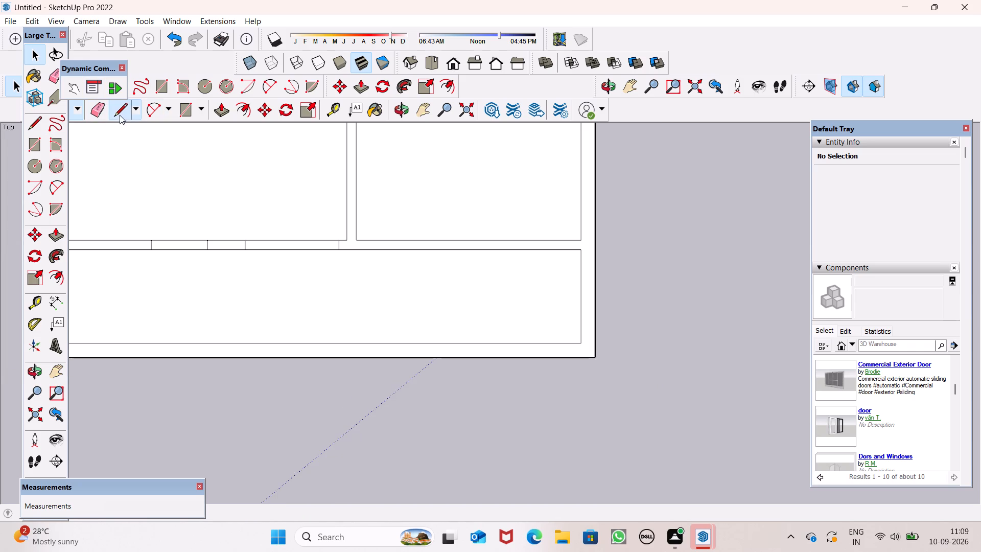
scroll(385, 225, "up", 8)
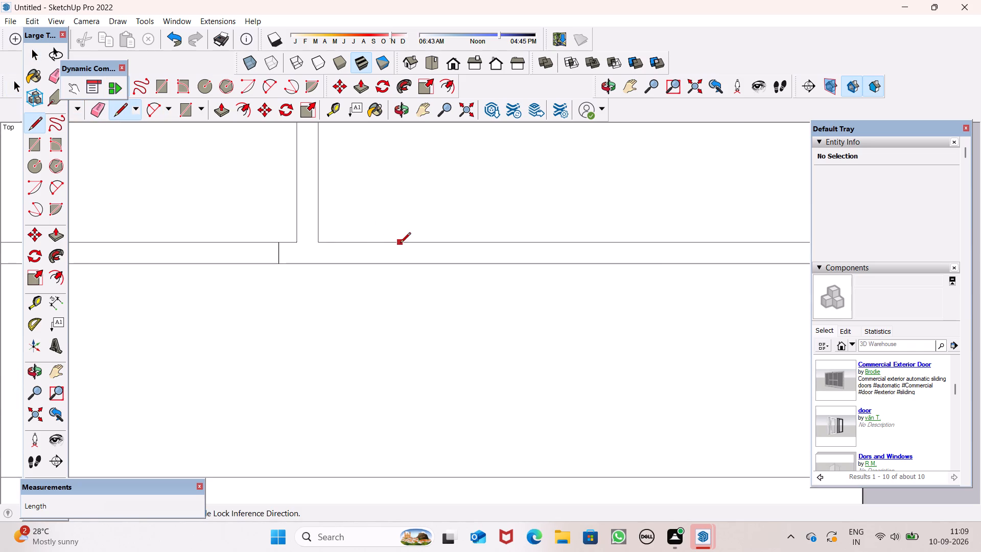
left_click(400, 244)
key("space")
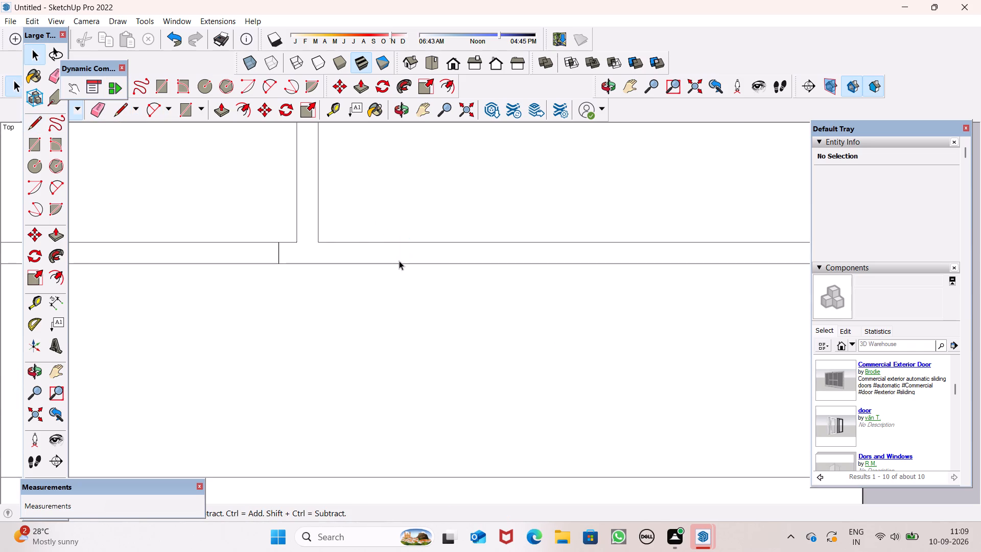
Erase the wall edges between the end lines of the 5' and 3' openings in the front wall.
scroll(368, 223, "down", 10)
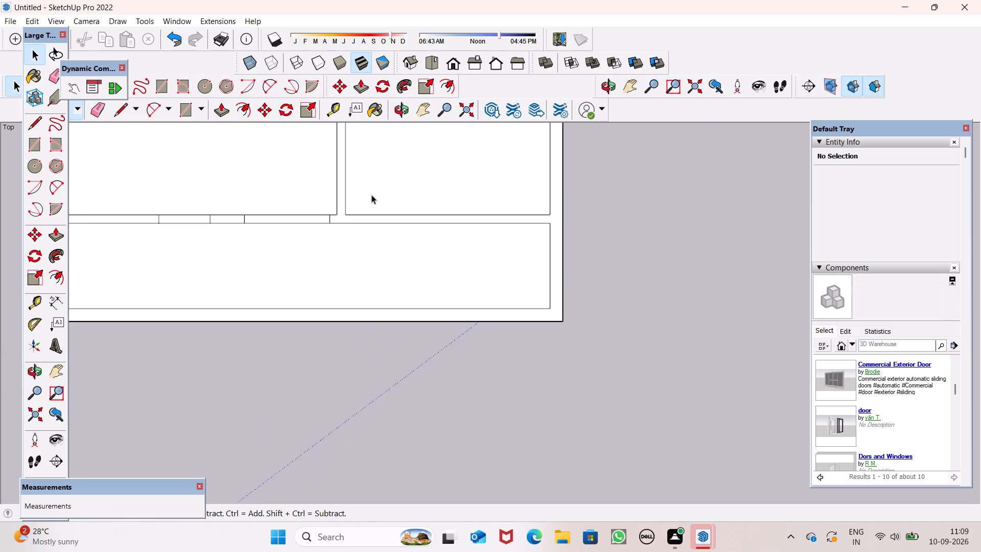
scroll(371, 195, "down", 12)
scroll(400, 228, "down", 5)
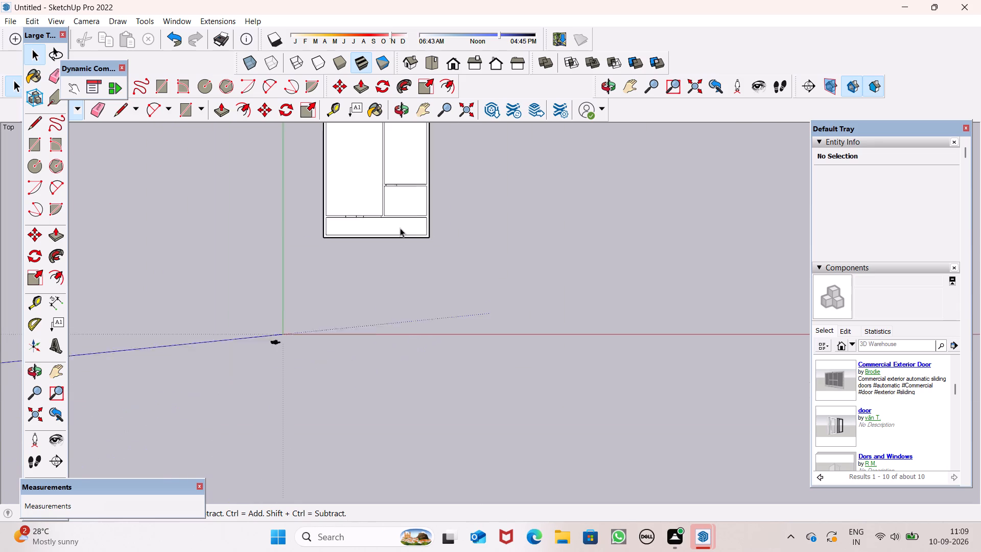
scroll(400, 228, "down", 1)
scroll(388, 152, "up", 14)
scroll(364, 197, "down", 3)
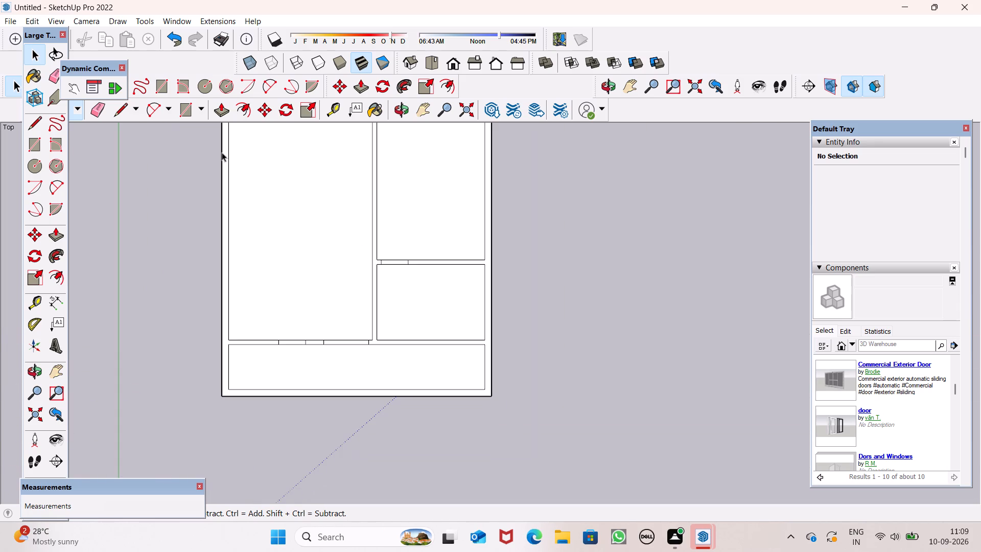
left_click(101, 116)
scroll(325, 366, "up", 9)
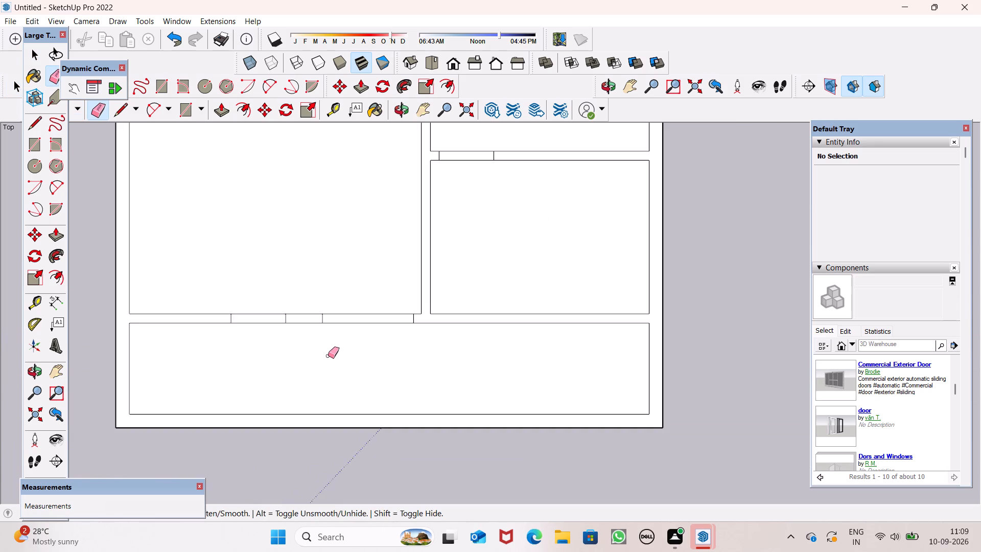
scroll(328, 356, "up", 3)
left_click_drag(376, 281, 372, 319)
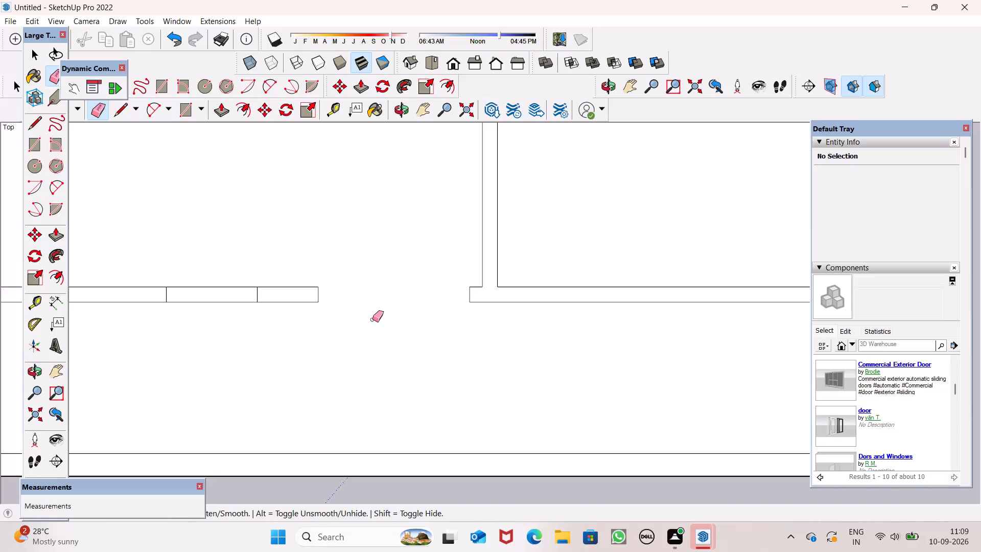
scroll(259, 330, "up", 2)
scroll(238, 295, "down", 5)
left_click_drag(227, 278, 225, 288)
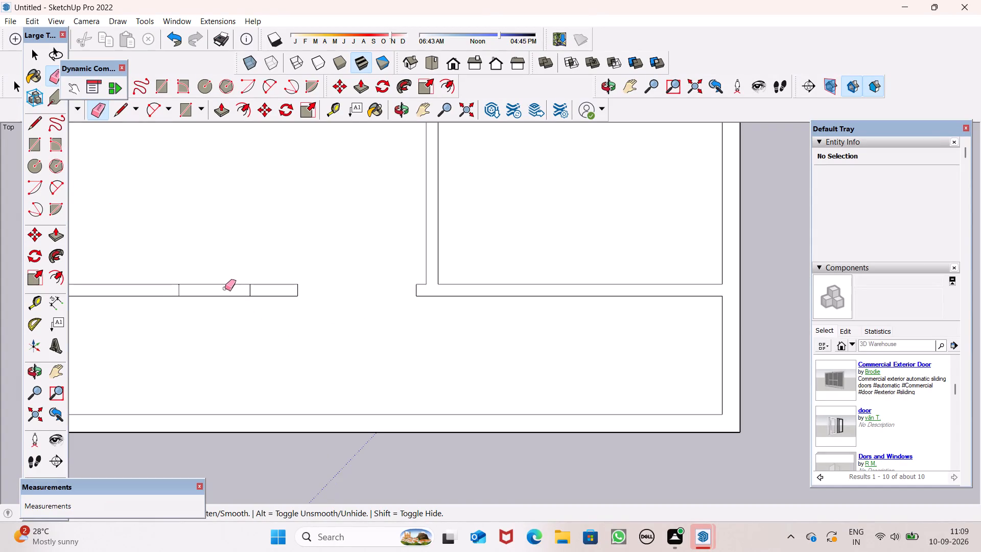
left_click_drag(225, 288, 222, 308)
Erase the wall edges between the end lines of the opening in the cross wall between the two smaller rooms.
scroll(464, 293, "down", 8)
scroll(530, 192, "up", 5)
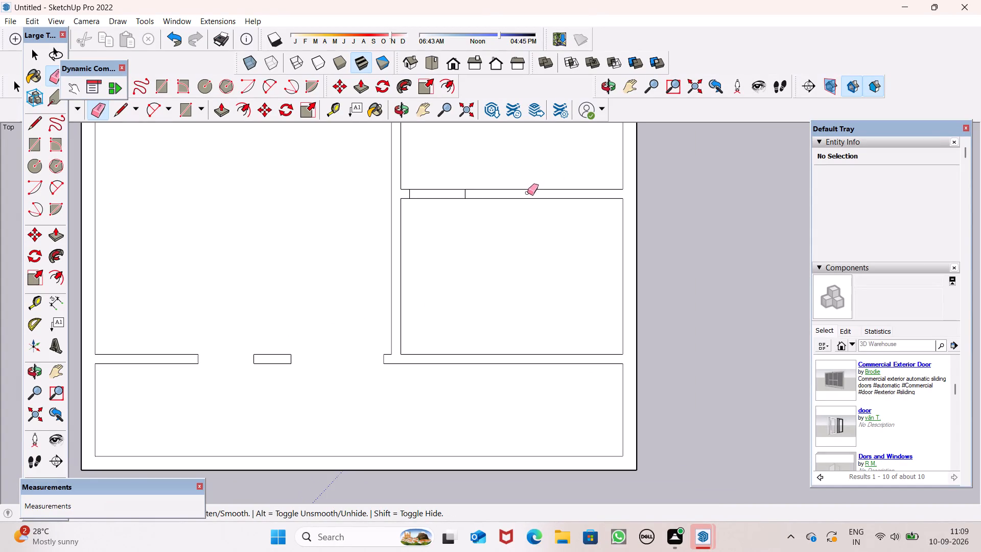
left_click_drag(437, 189, 437, 206)
key("space")
key("space")
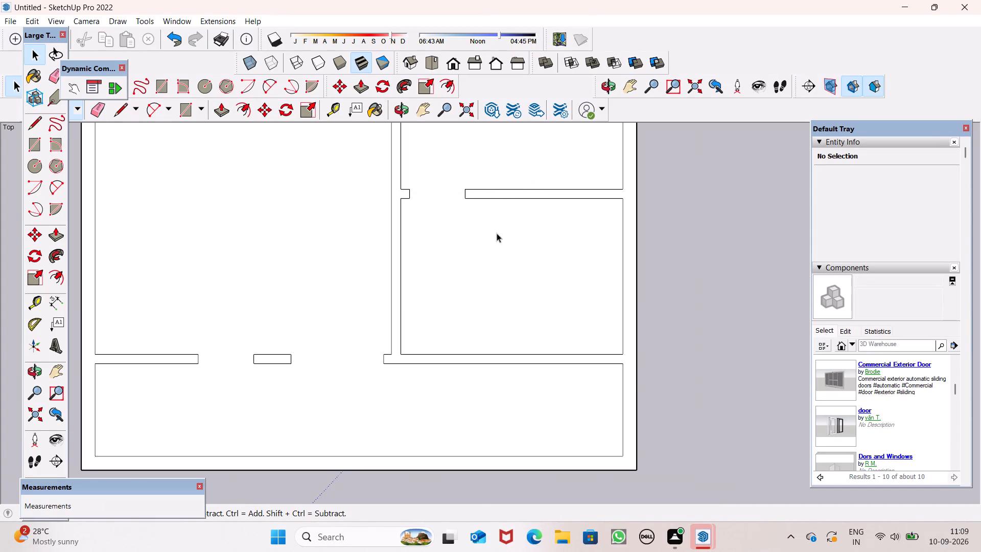
Extrude the connected outer and inner wall face upward 10' with Push/Pull.
scroll(513, 259, "down", 18)
scroll(504, 257, "up", 4)
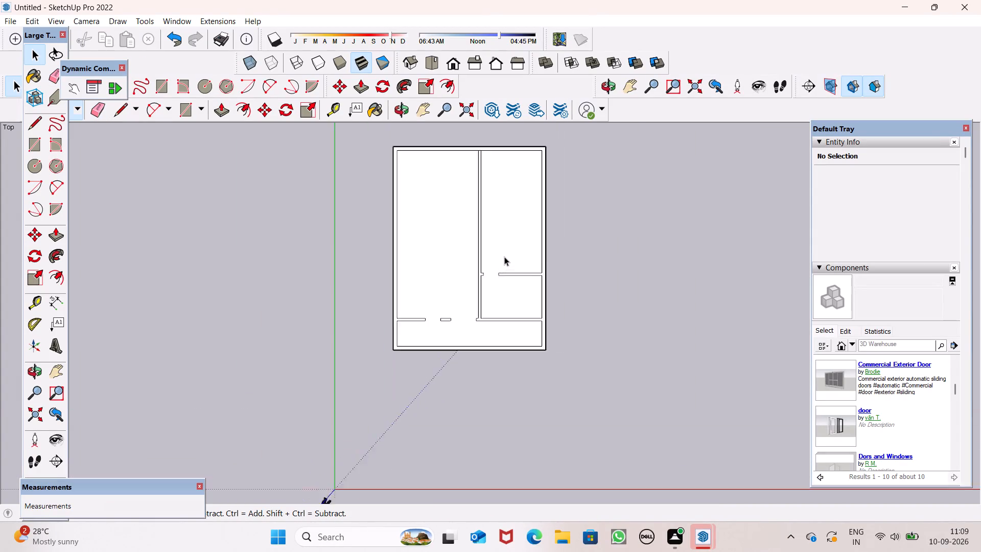
scroll(504, 257, "up", 2)
scroll(541, 286, "down", 2)
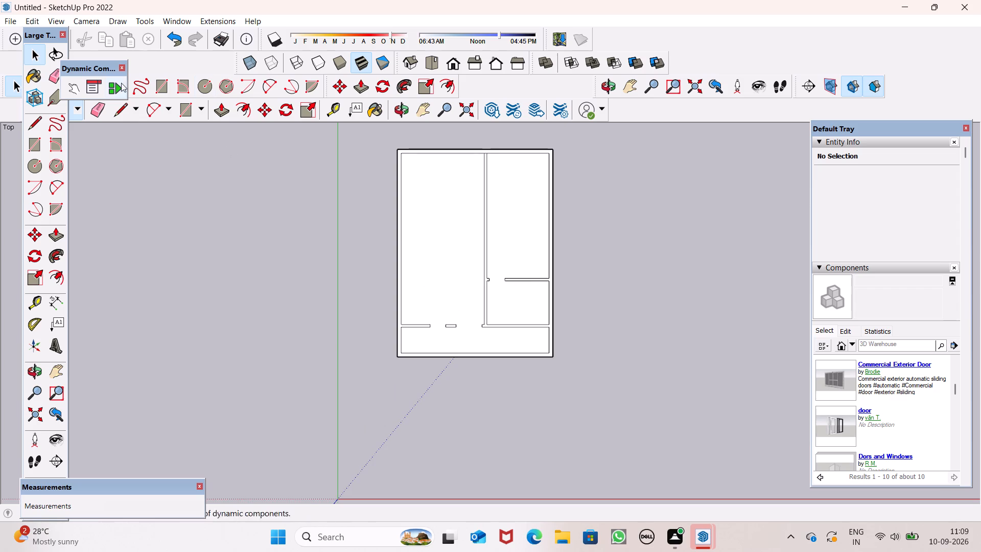
left_click(214, 111)
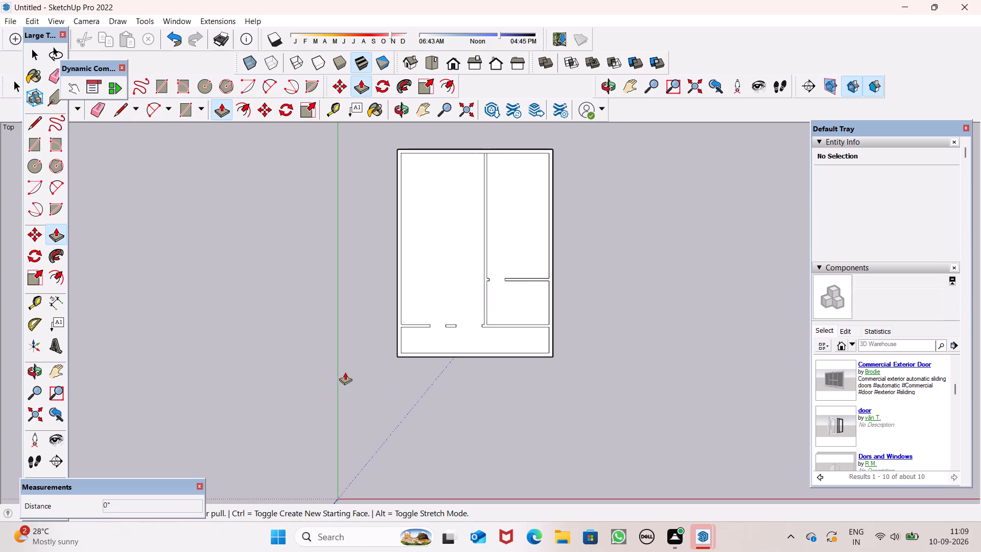
scroll(403, 358, "up", 7)
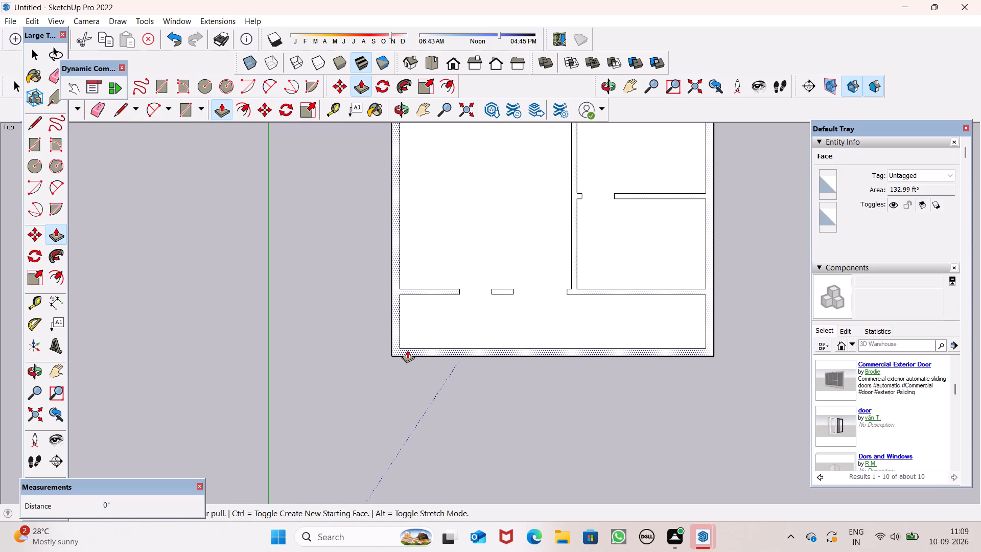
left_click_drag(407, 350, 435, 423)
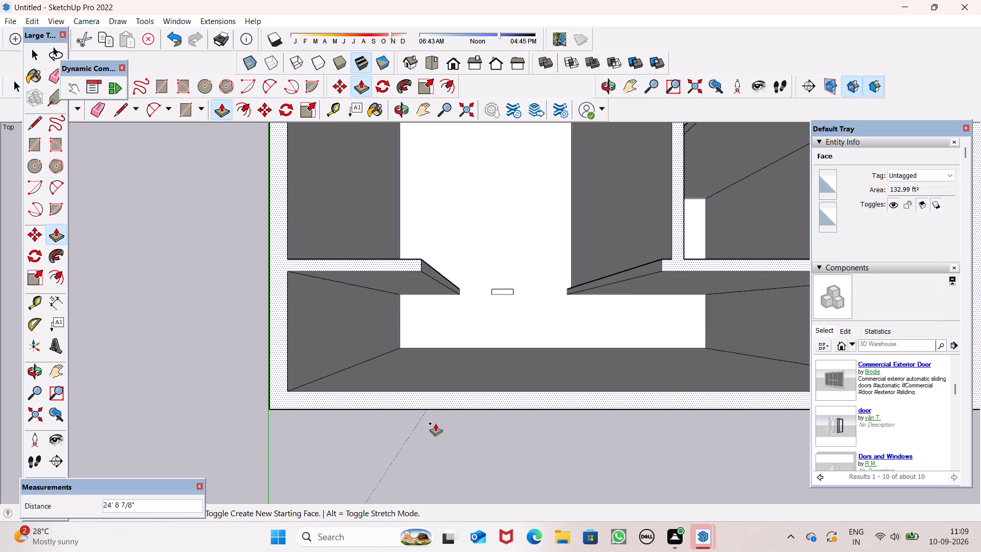
left_click_drag(435, 423, 437, 420)
type("10")
key("apostrophe")
key("Return")
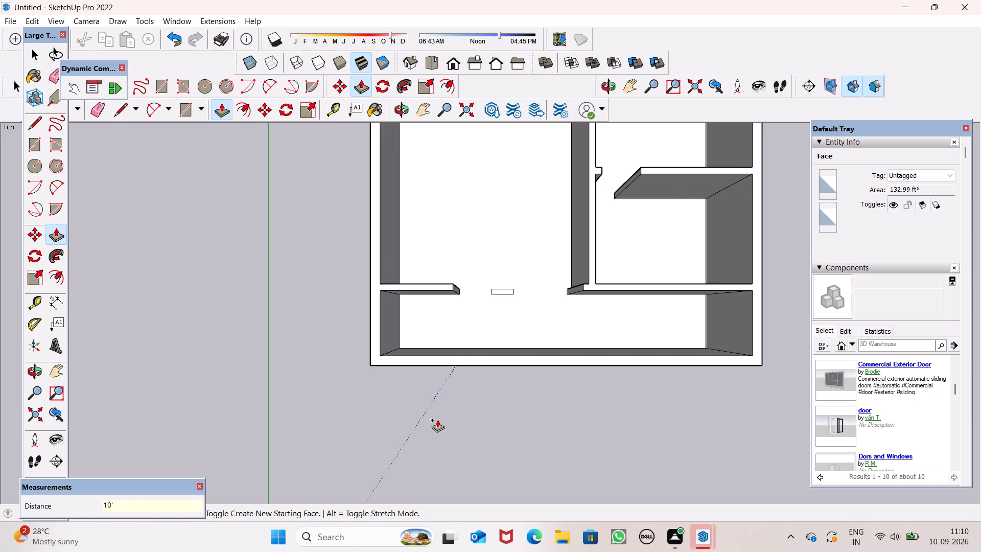
left_click_drag(437, 420, 441, 416)
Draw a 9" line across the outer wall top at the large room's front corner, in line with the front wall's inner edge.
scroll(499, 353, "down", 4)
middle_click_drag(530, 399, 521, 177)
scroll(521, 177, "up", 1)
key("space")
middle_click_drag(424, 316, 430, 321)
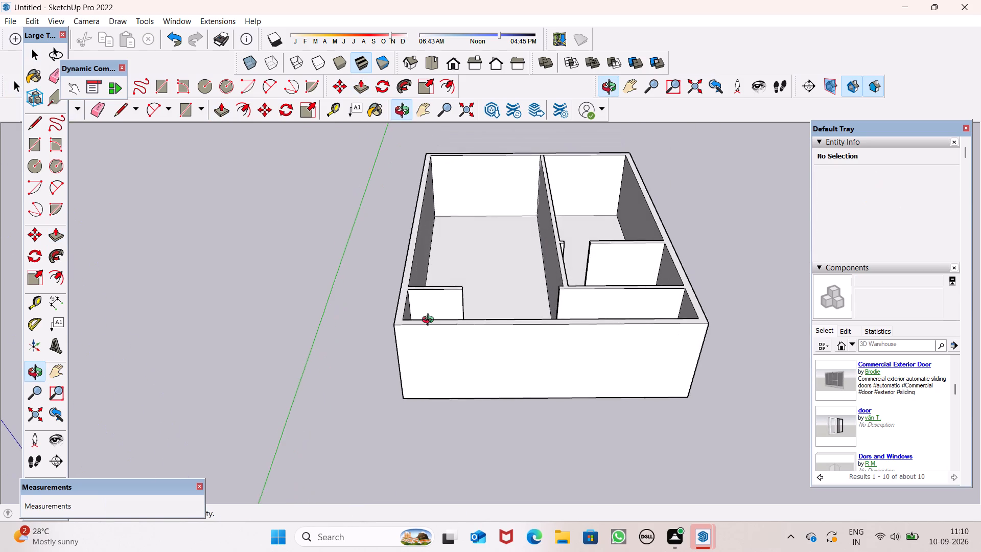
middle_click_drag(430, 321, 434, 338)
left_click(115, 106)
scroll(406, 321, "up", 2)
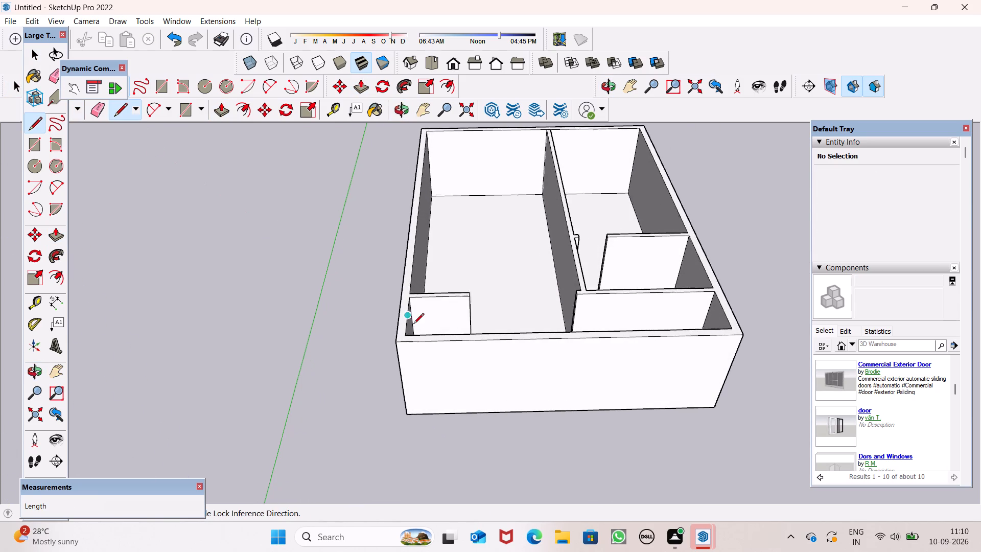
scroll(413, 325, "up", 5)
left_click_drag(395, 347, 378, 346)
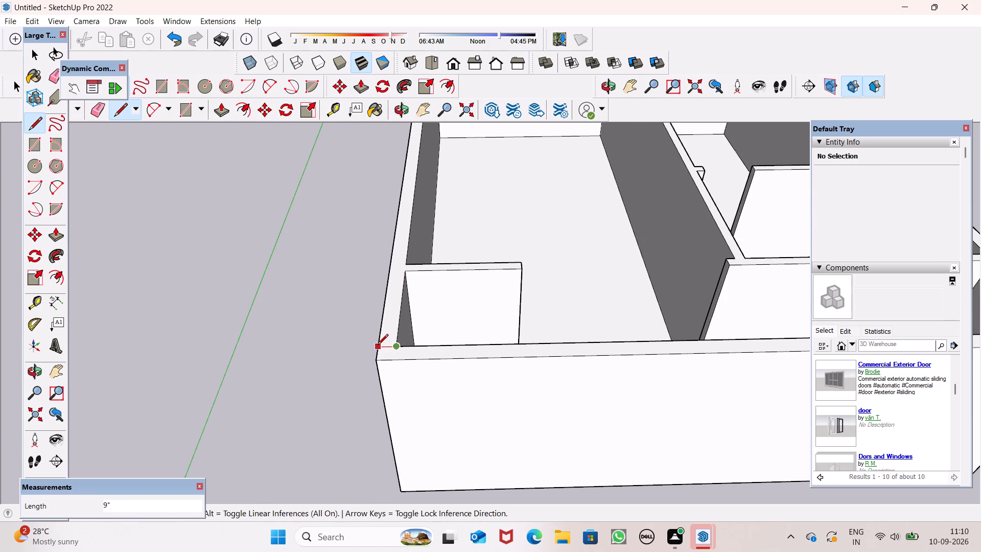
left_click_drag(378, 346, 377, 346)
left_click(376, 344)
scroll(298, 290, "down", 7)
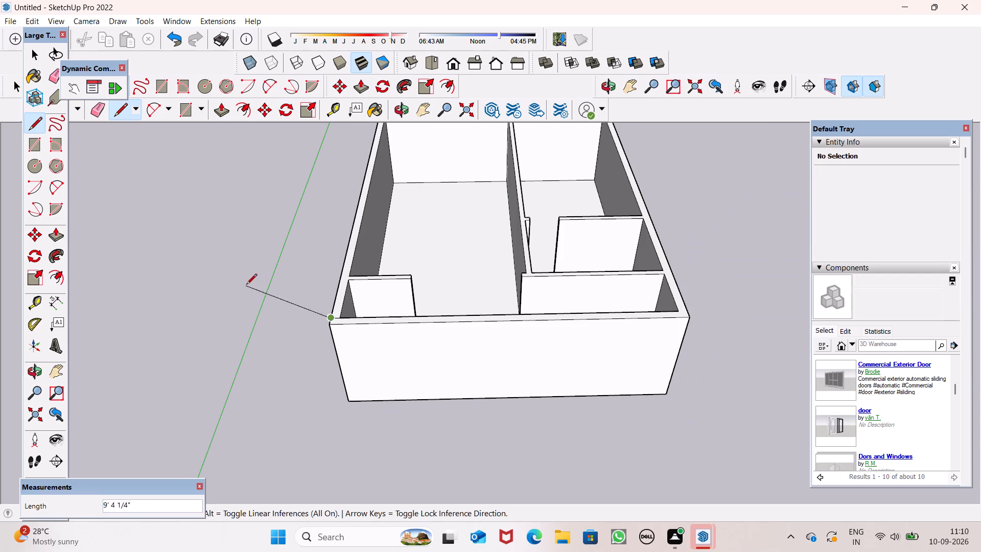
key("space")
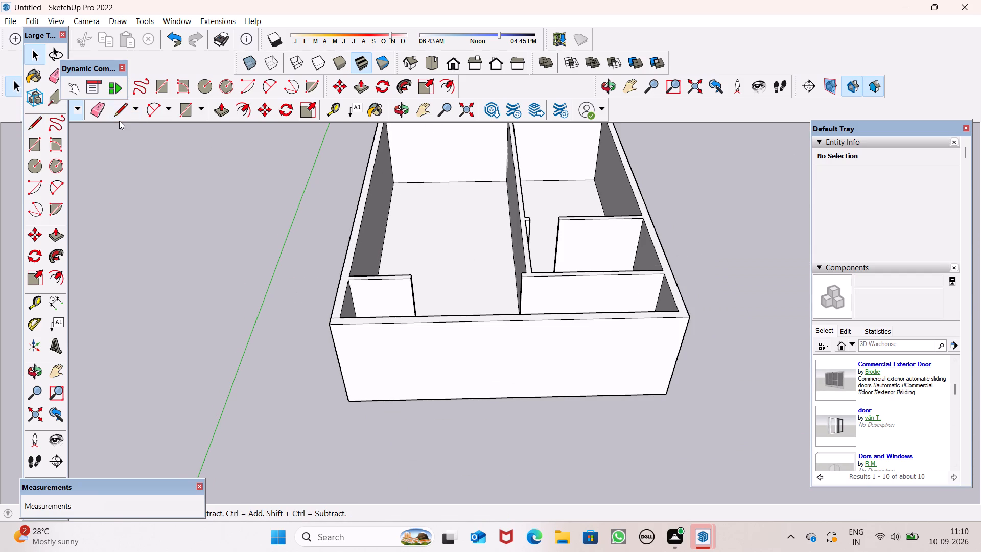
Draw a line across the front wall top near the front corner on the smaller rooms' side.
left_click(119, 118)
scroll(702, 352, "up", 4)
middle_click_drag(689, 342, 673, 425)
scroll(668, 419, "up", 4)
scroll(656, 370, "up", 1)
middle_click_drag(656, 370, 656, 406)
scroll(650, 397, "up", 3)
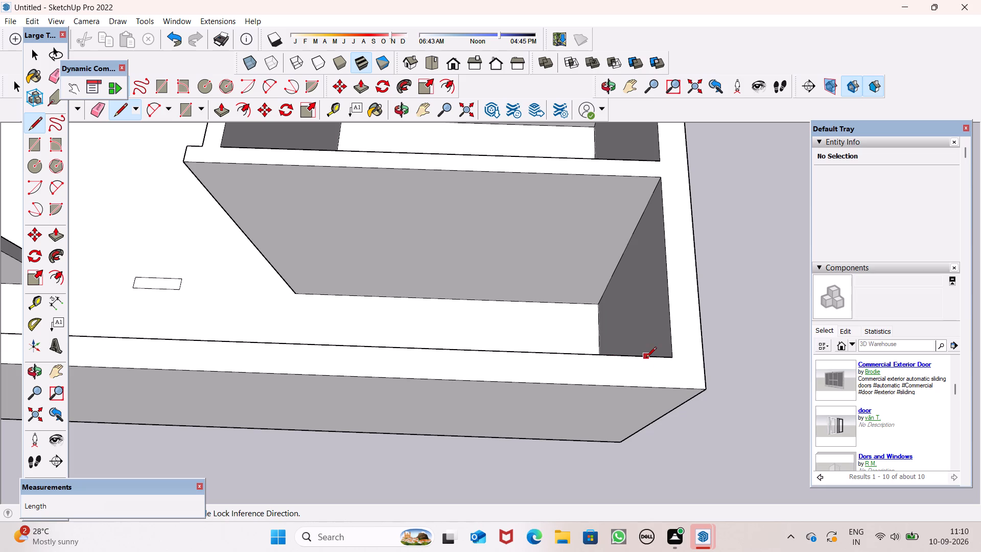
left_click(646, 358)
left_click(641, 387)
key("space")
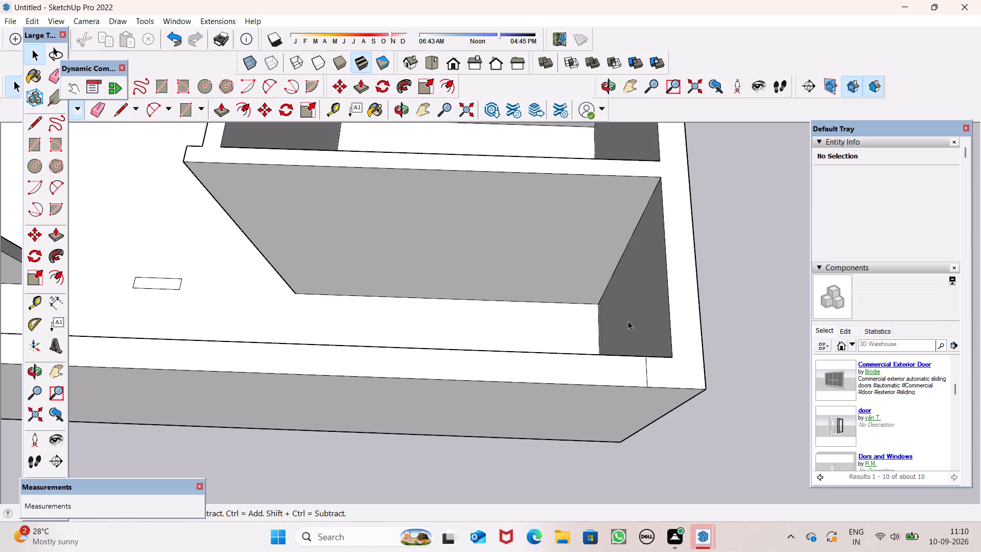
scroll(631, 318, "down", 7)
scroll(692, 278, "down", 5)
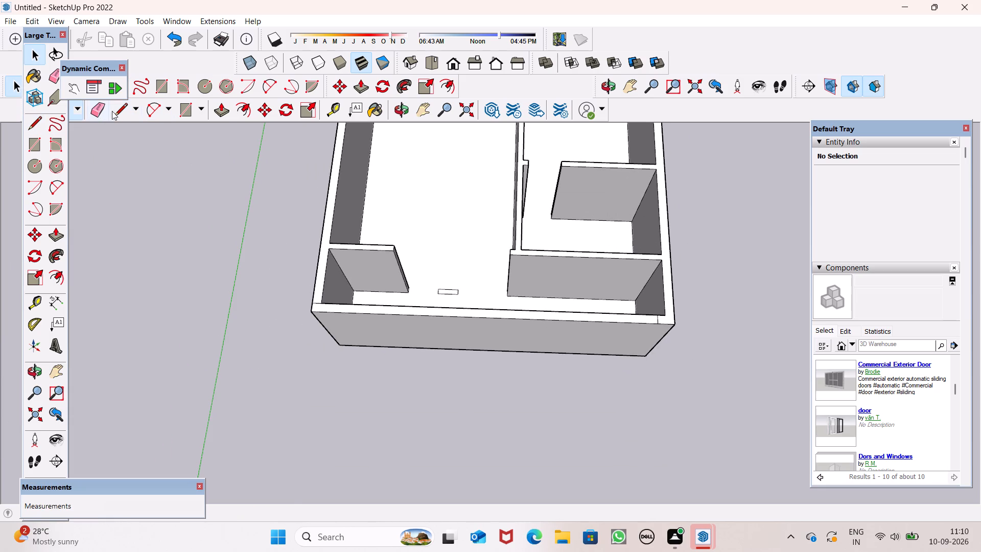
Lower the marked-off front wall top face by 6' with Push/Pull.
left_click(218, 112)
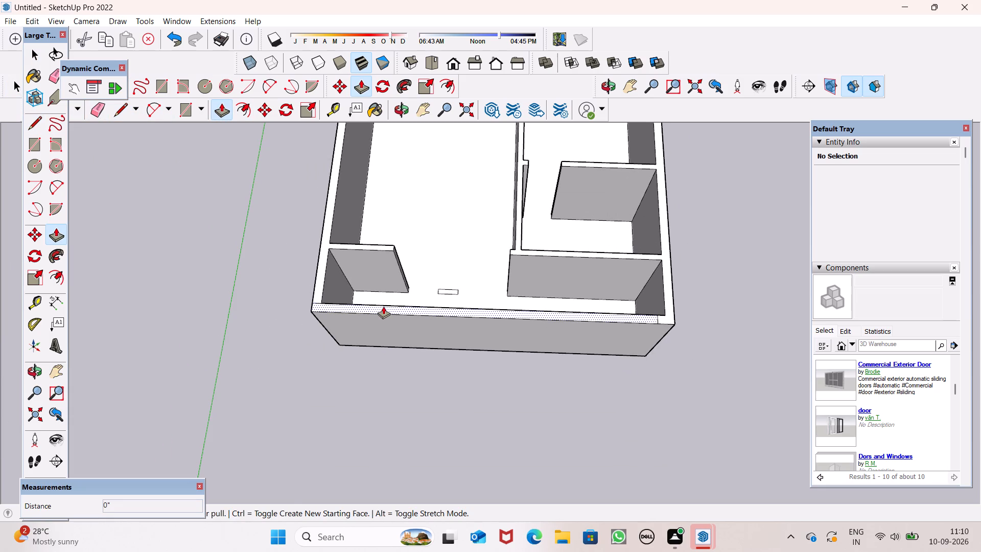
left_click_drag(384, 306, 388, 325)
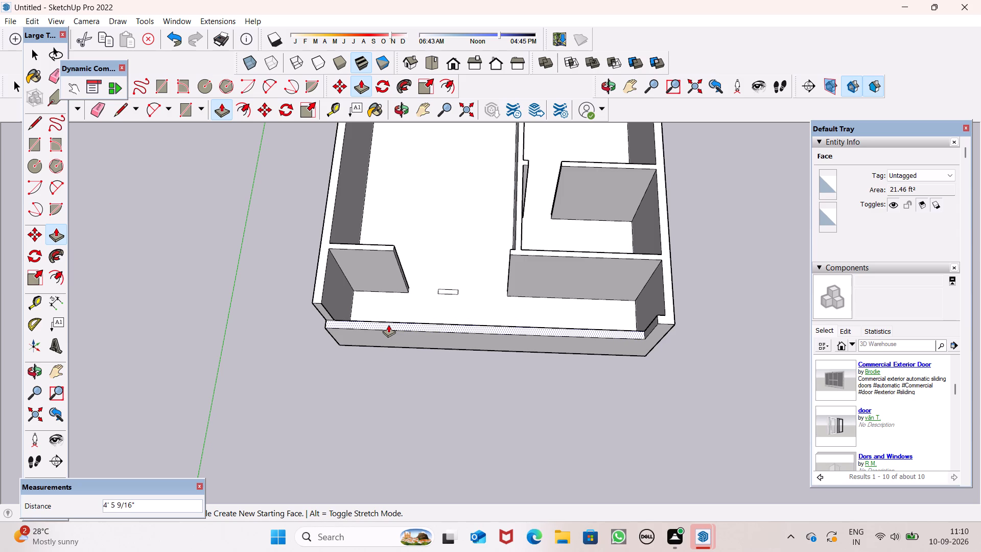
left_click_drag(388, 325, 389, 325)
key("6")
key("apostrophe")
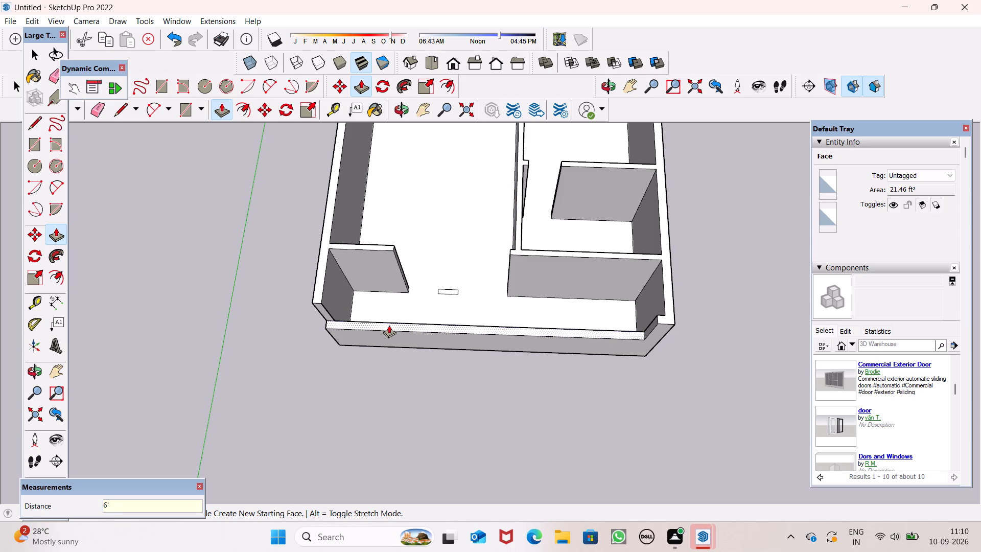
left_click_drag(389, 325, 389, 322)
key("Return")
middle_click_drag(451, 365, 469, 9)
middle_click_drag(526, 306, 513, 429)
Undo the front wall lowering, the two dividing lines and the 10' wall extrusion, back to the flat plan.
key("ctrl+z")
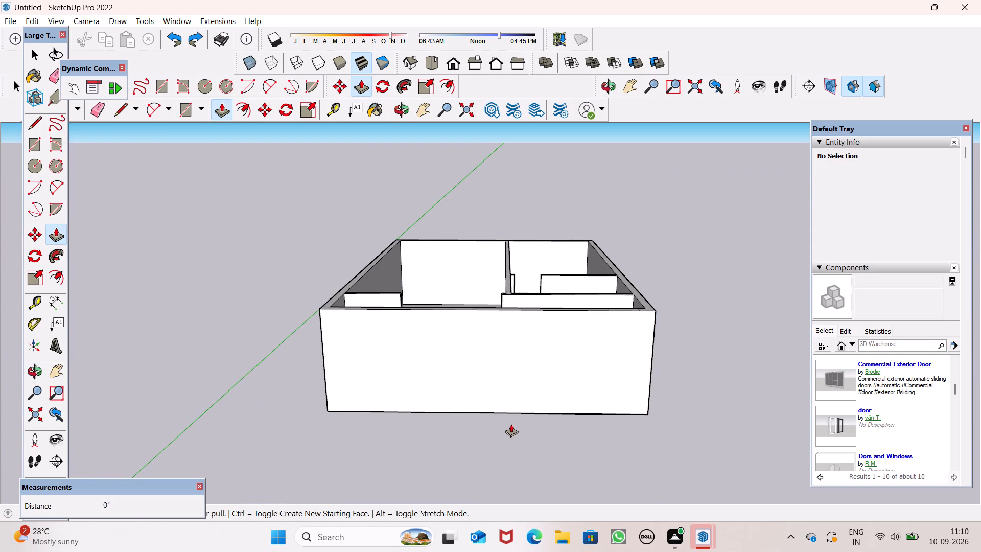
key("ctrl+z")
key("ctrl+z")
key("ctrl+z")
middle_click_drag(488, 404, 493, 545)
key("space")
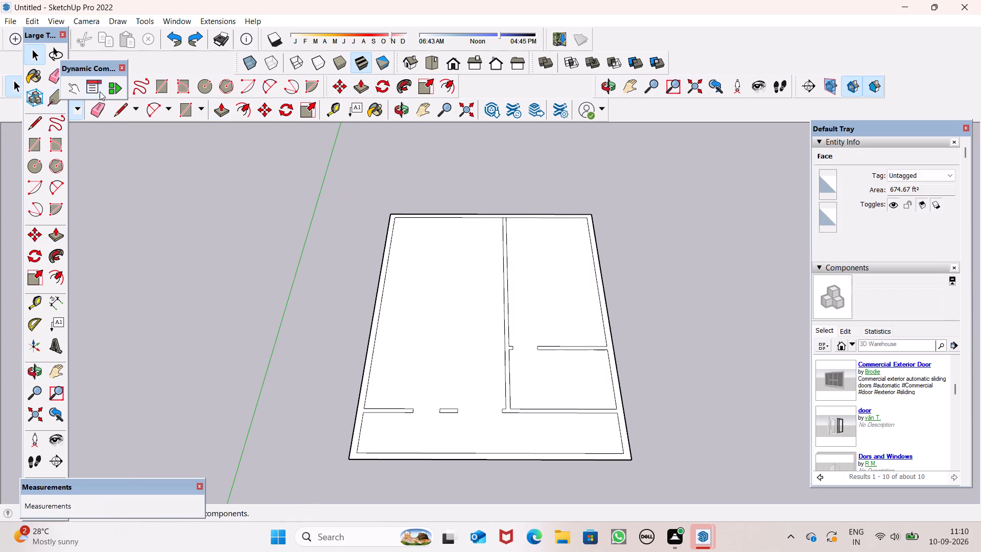
Mark off the front wall strip on the flat plan with a 9" line at the large room's corner and a line near the opposite corner.
left_click(112, 111)
scroll(375, 454, "up", 7)
scroll(334, 426, "up", 2)
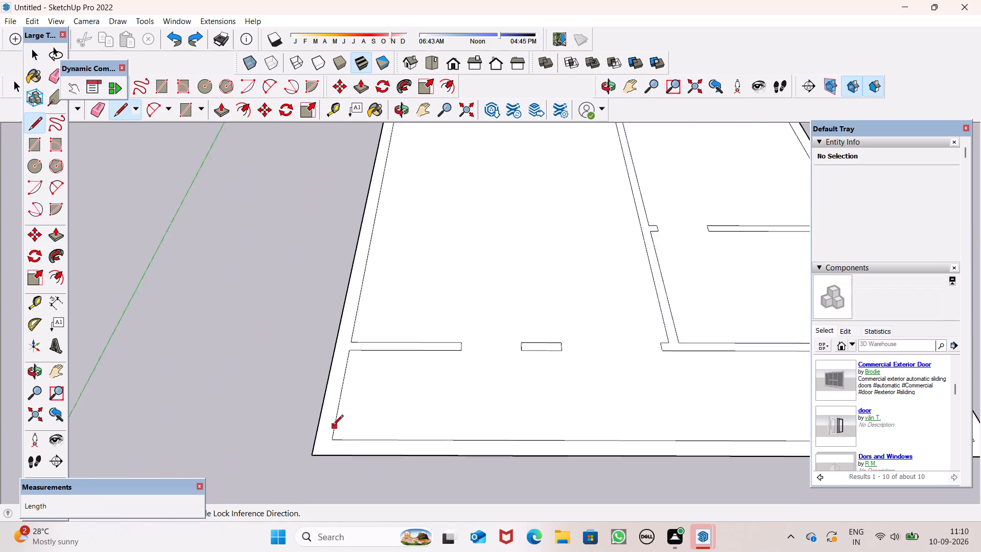
scroll(333, 426, "up", 4)
left_click(332, 449)
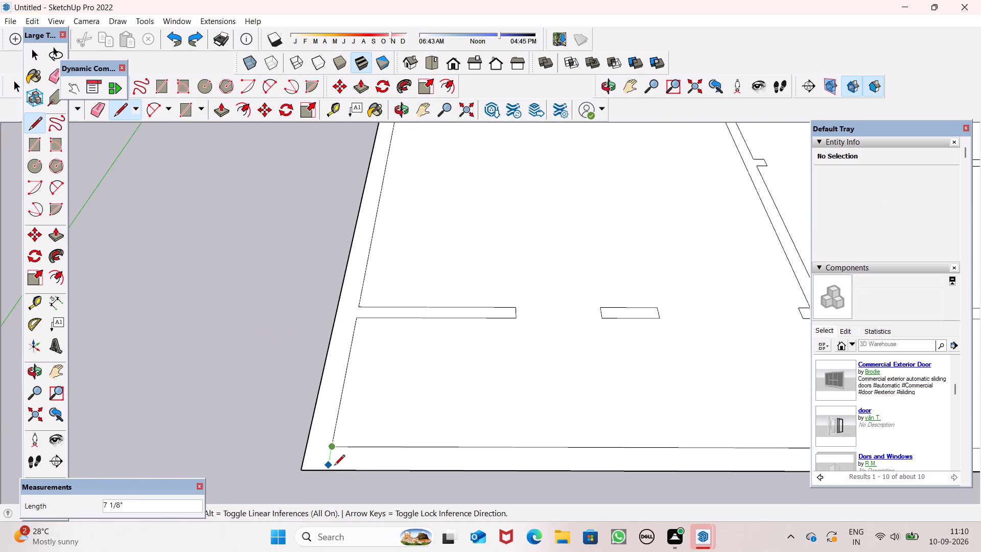
left_click(308, 448)
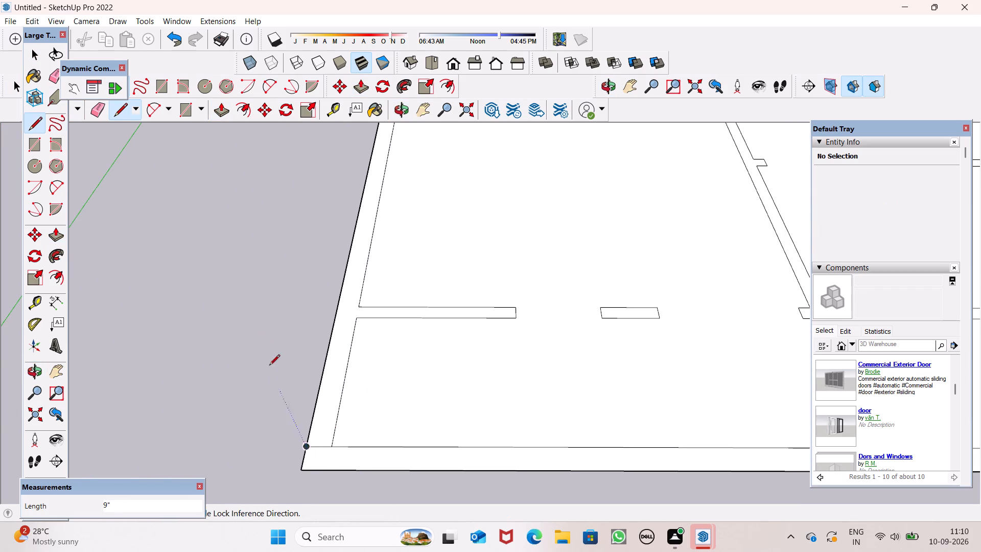
scroll(268, 365, "down", 7)
scroll(727, 400, "up", 4)
scroll(692, 380, "down", 8)
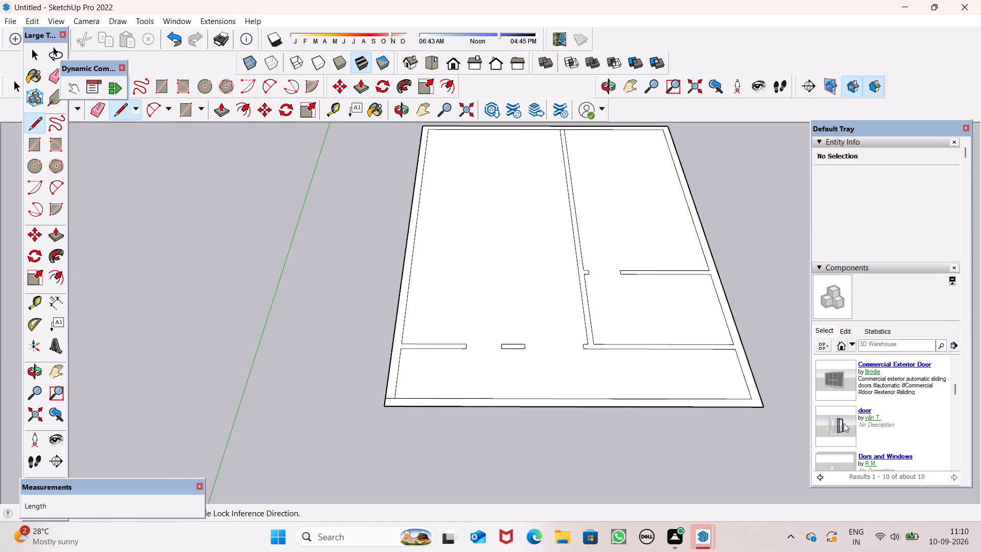
scroll(844, 423, "up", 6)
scroll(751, 411, "up", 6)
left_click_drag(728, 393, 726, 398)
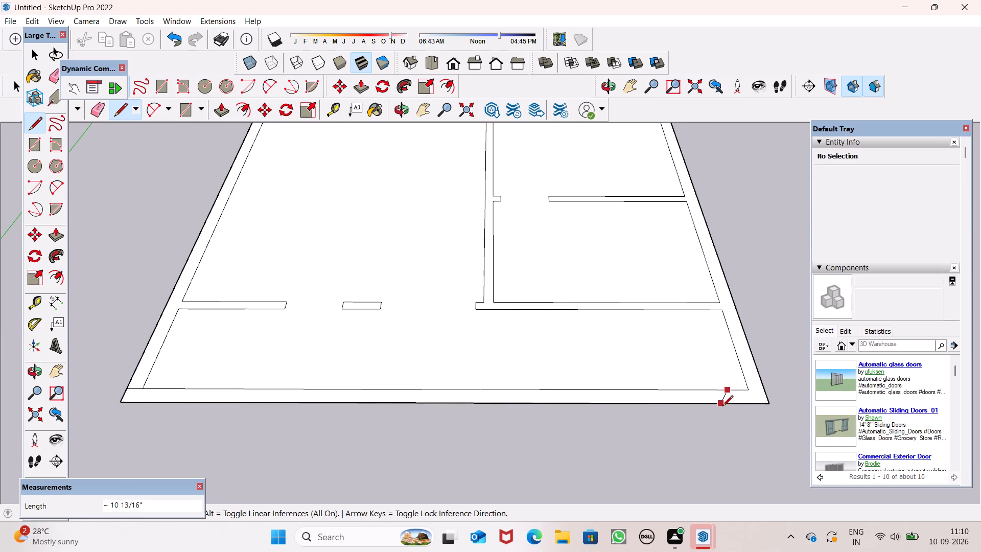
left_click(726, 407)
key("space")
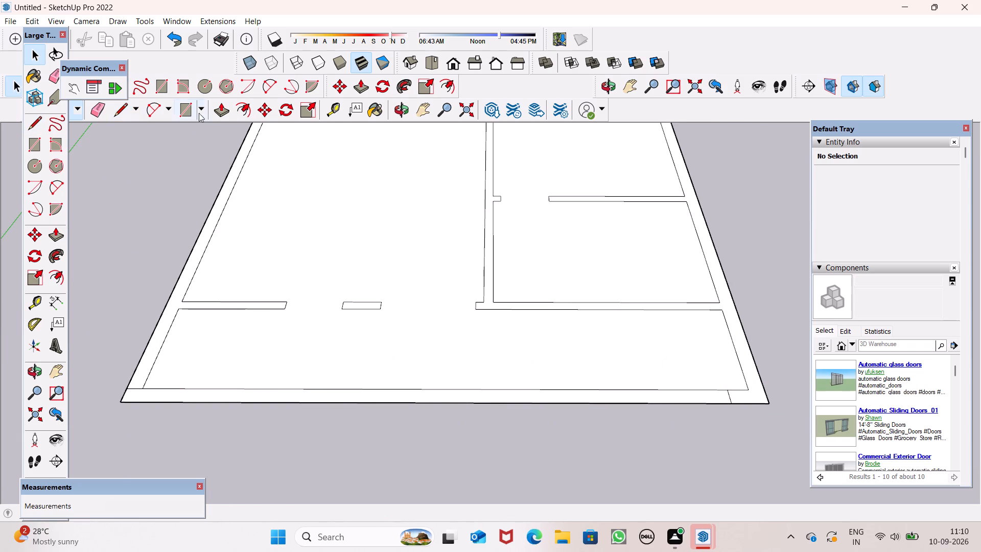
Extrude the connected wall face, excluding the marked-off front strip, upward 10' with Push/Pull.
left_click(223, 113)
middle_click_drag(248, 355, 340, 396)
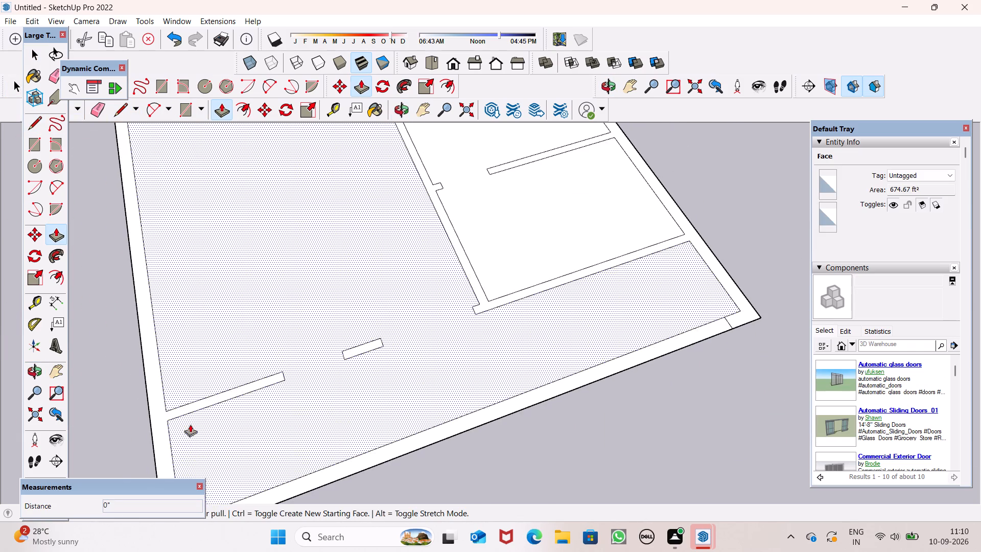
left_click_drag(160, 428, 111, 321)
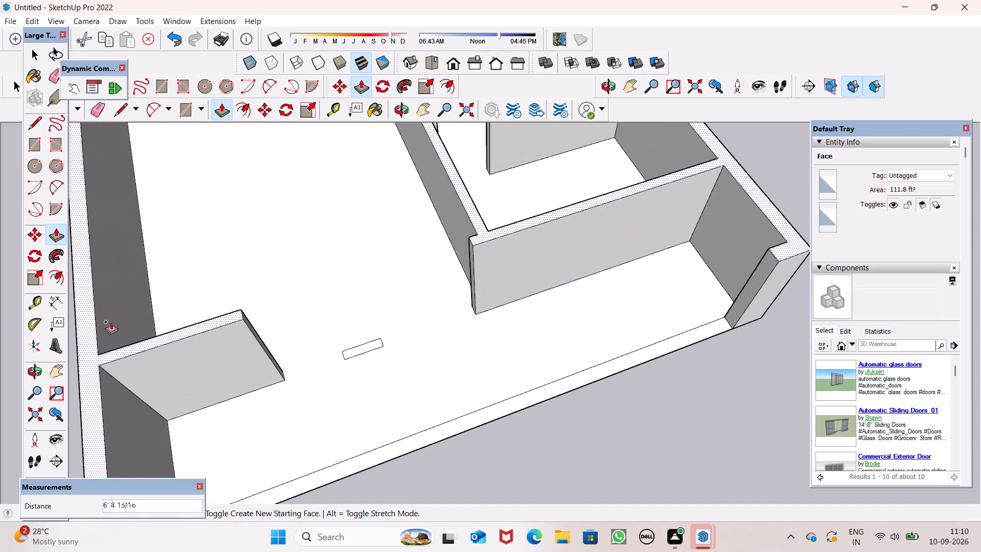
left_click_drag(111, 321, 97, 302)
key("1")
key("0")
key("apostrophe")
key("Return")
Extrude the isolated wall piece between the two openings up 10' to match the surrounding wall tops.
left_click_drag(360, 348, 360, 347)
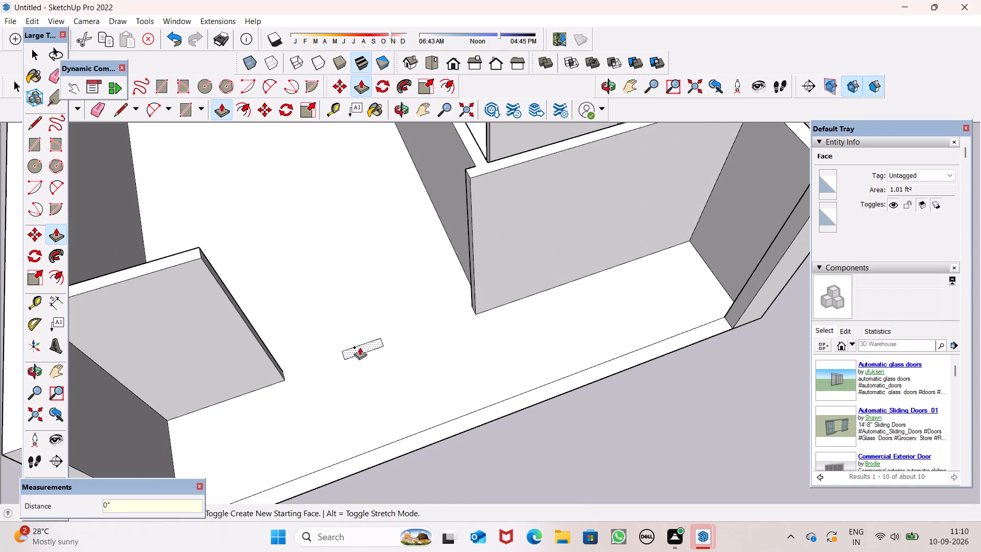
left_click_drag(360, 347, 202, 264)
scroll(359, 263, "down", 6)
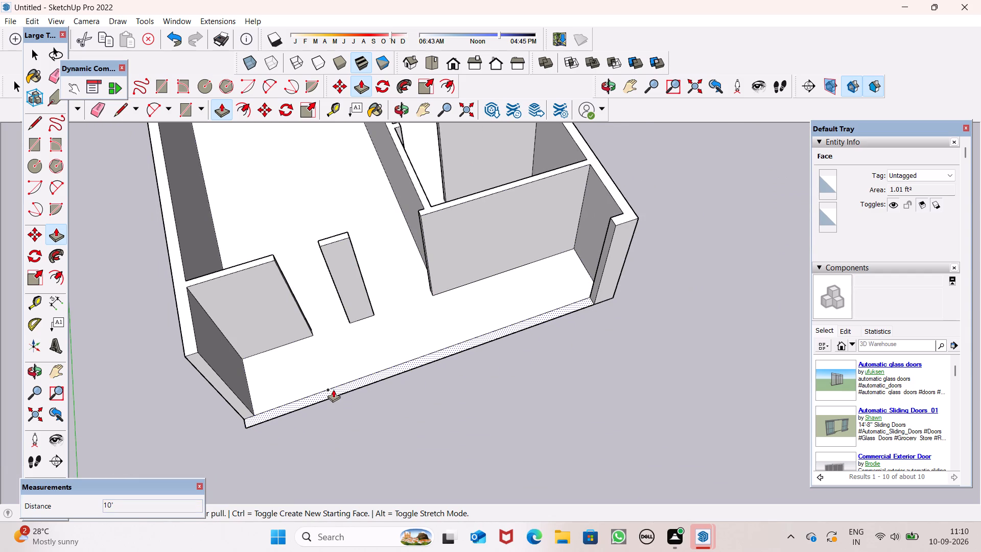
Extrude the marked-off front wall strip upward 6' with Push/Pull.
left_click_drag(334, 388, 318, 346)
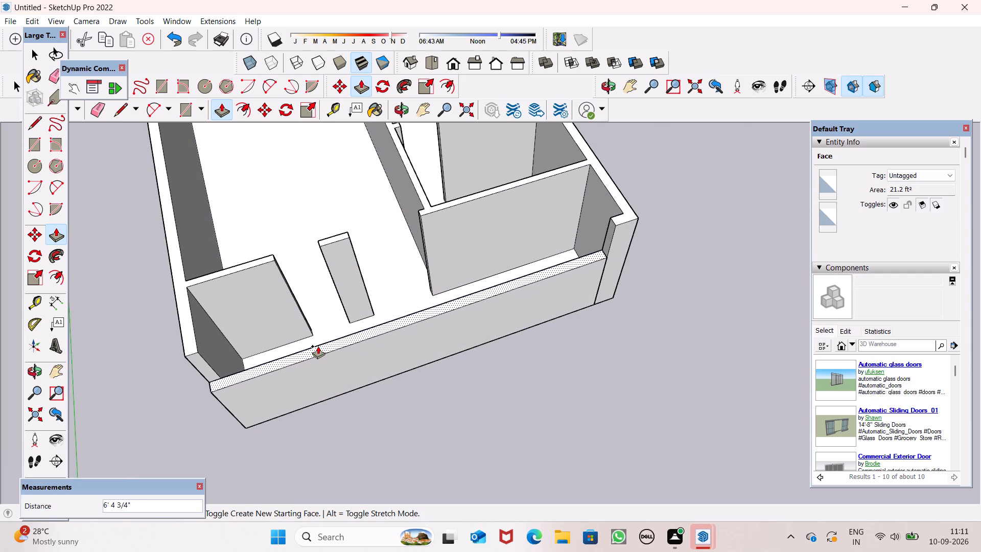
left_click_drag(318, 346, 318, 346)
type("6'")
key("Return")
scroll(468, 376, "down", 4)
middle_click_drag(511, 399, 479, 351)
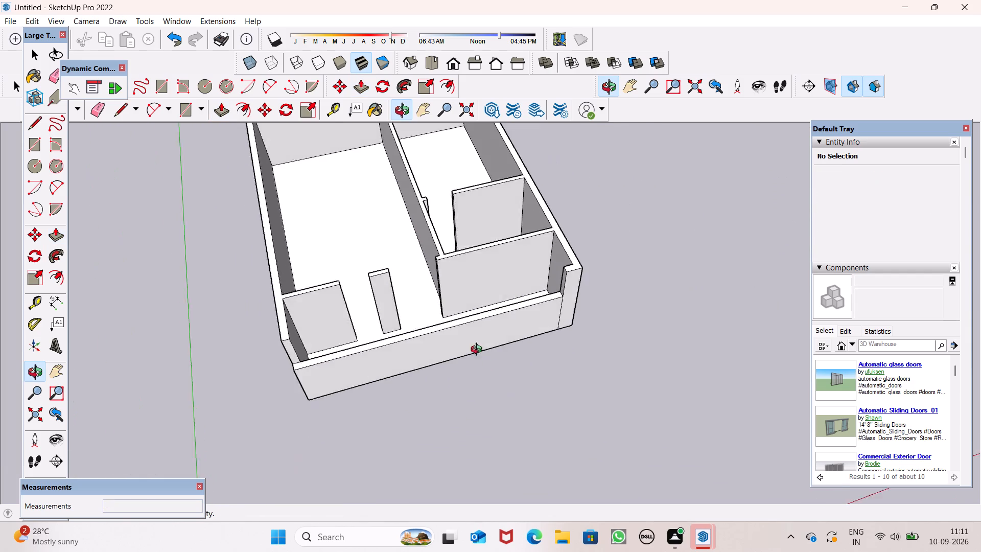
middle_click_drag(479, 351, 475, 210)
key("space")
Draw a line across the top of the low front wall, just past the end of the wall enclosing the smaller rooms.
scroll(612, 303, "up", 6)
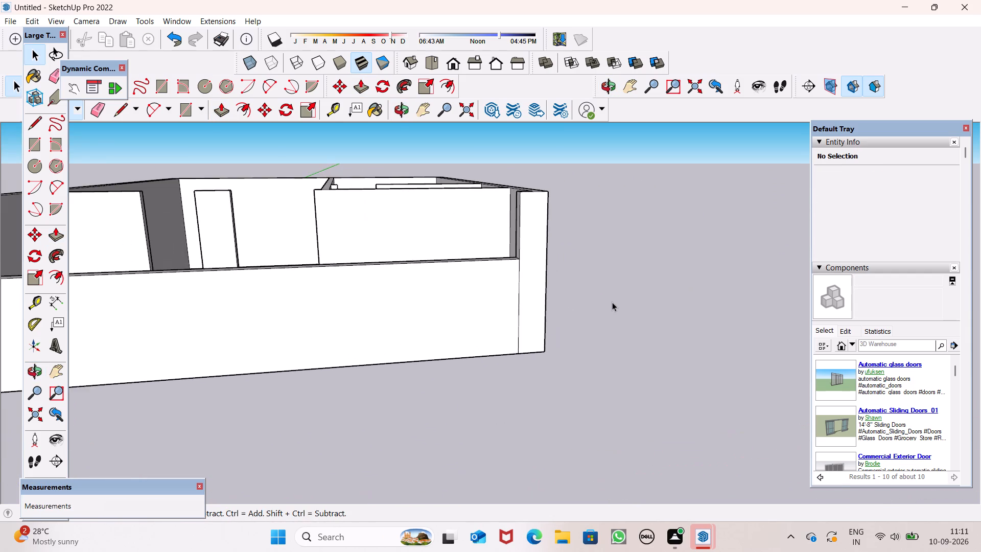
middle_click_drag(610, 302, 593, 342)
scroll(271, 164, "down", 4)
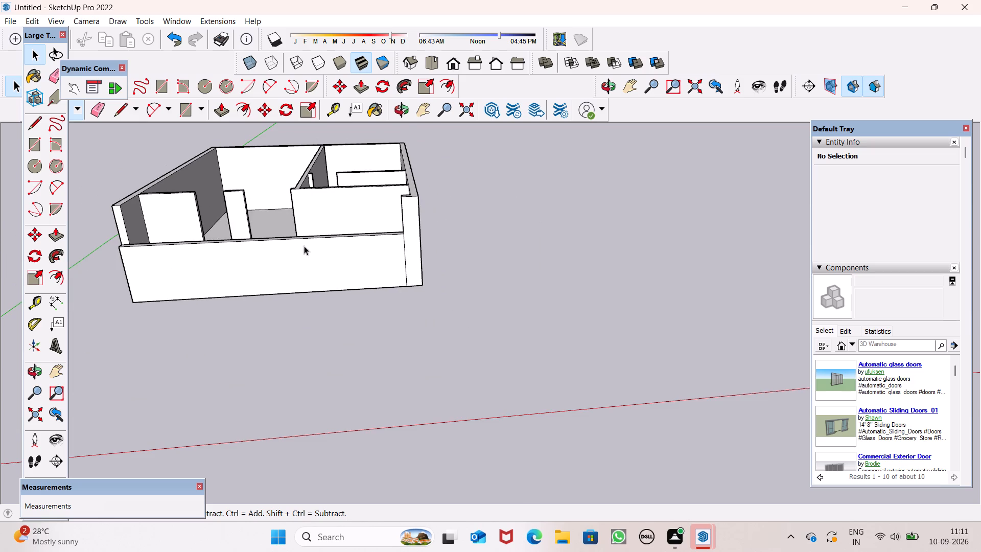
middle_click_drag(304, 246, 299, 270)
left_click(120, 113)
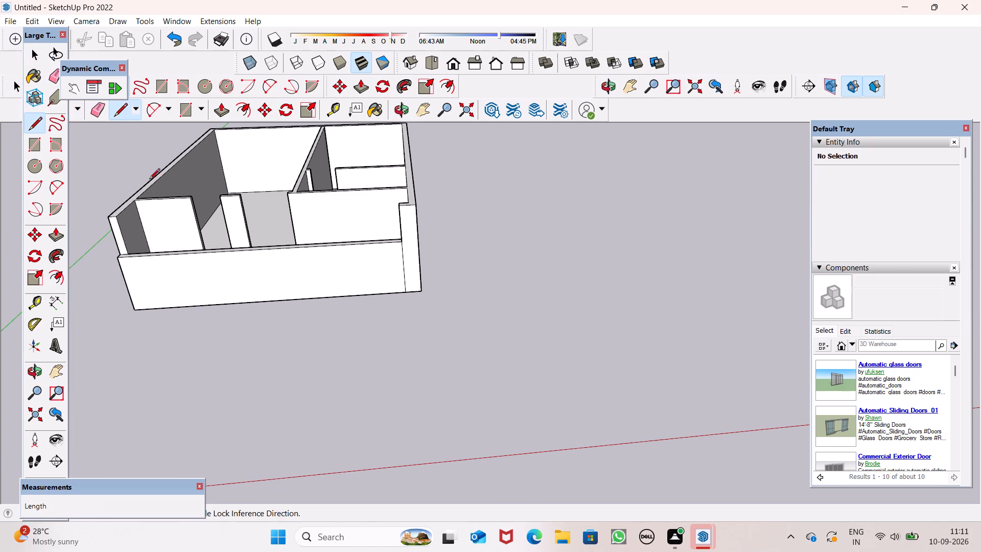
middle_click_drag(325, 325, 358, 418)
scroll(323, 355, "up", 5)
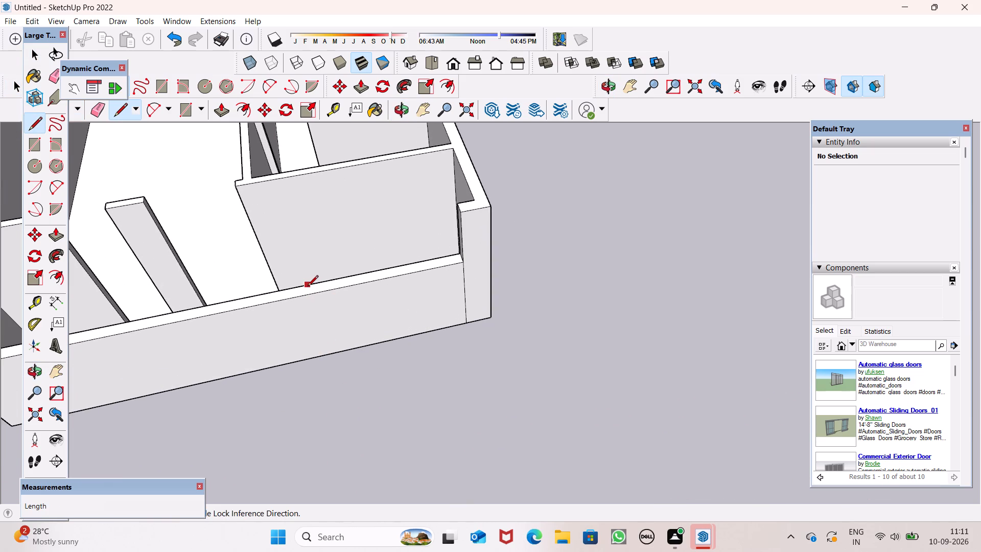
left_click(308, 287)
left_click(311, 300)
key("space")
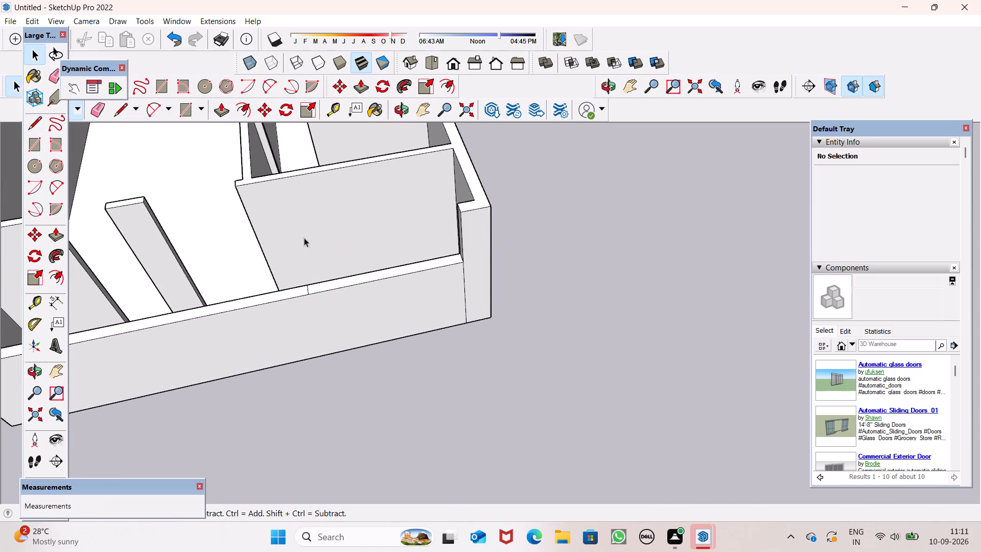
scroll(308, 242, "down", 3)
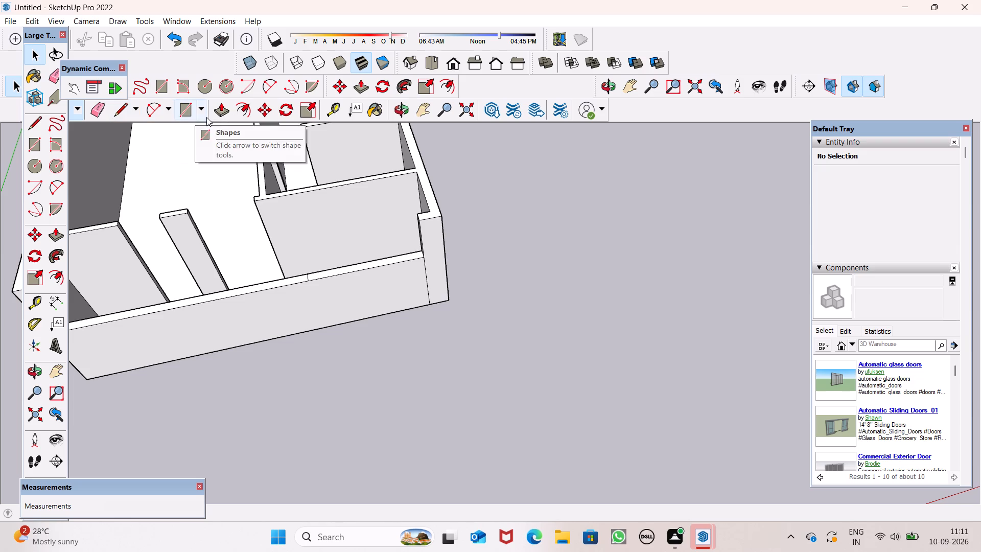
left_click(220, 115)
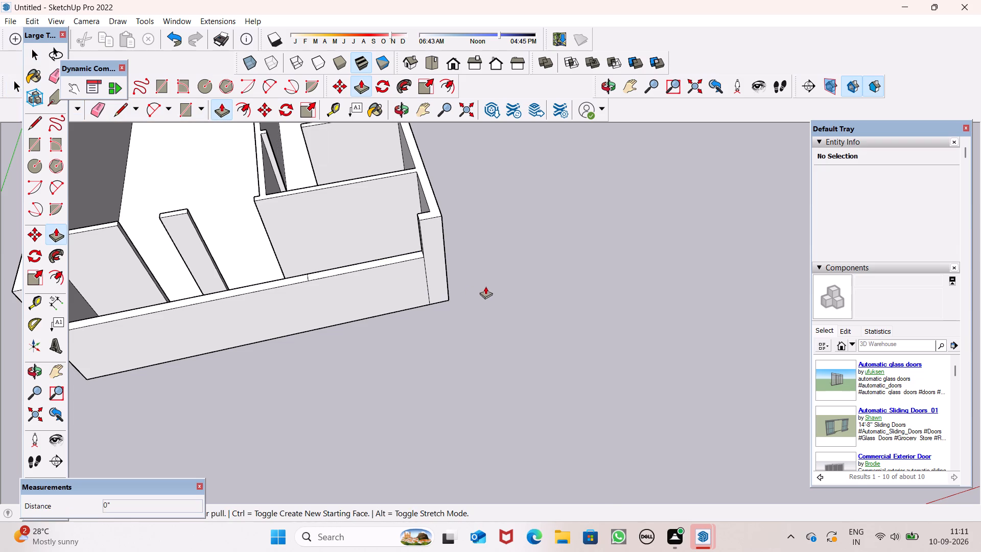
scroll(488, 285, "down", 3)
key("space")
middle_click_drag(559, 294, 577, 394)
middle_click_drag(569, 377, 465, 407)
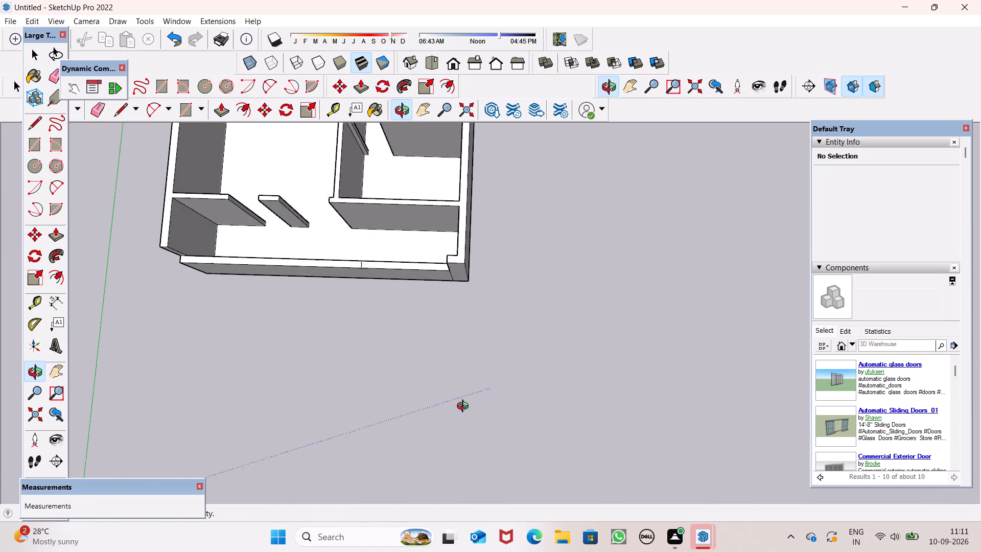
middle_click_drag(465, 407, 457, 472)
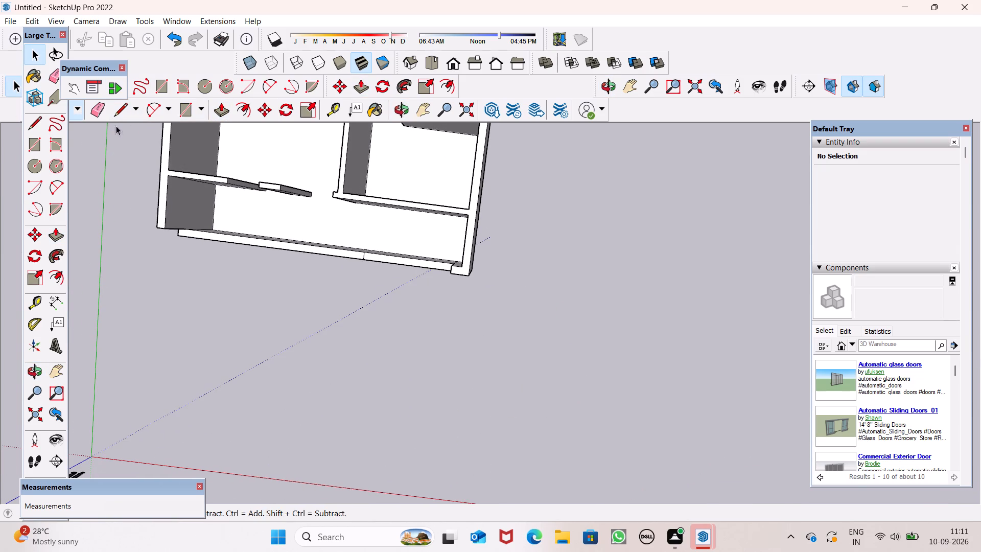
Undo the line drawn across the top of the low front wall.
middle_click_drag(576, 396, 624, 373)
key("ctrl+z")
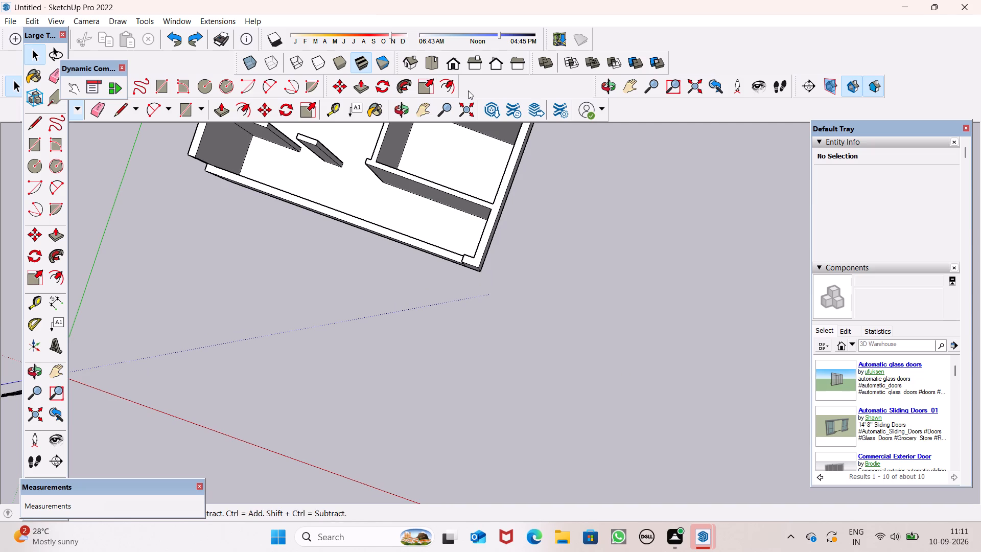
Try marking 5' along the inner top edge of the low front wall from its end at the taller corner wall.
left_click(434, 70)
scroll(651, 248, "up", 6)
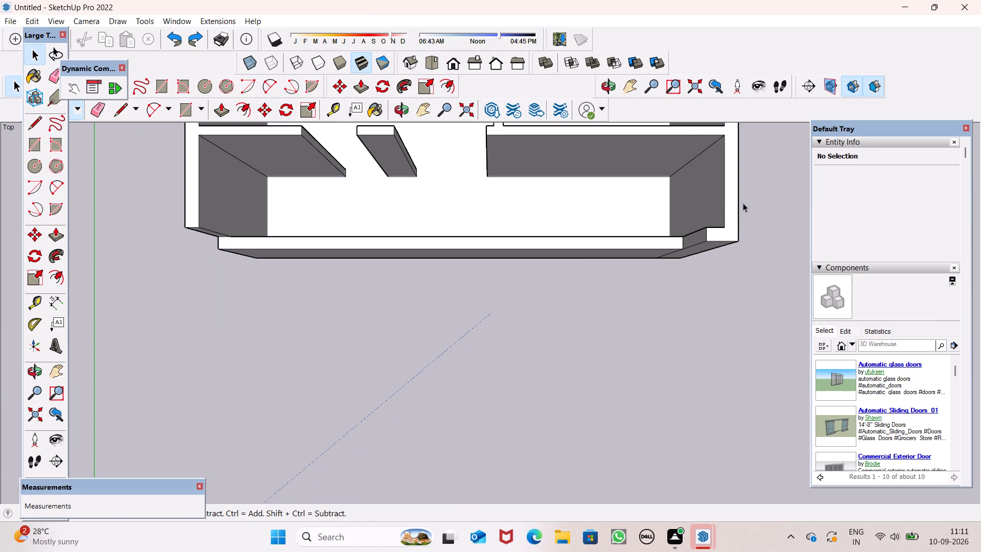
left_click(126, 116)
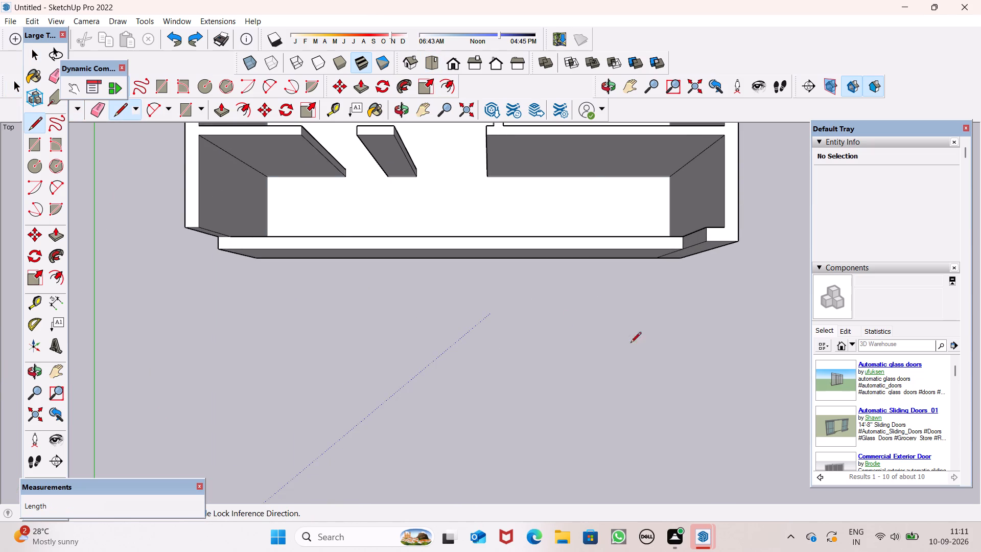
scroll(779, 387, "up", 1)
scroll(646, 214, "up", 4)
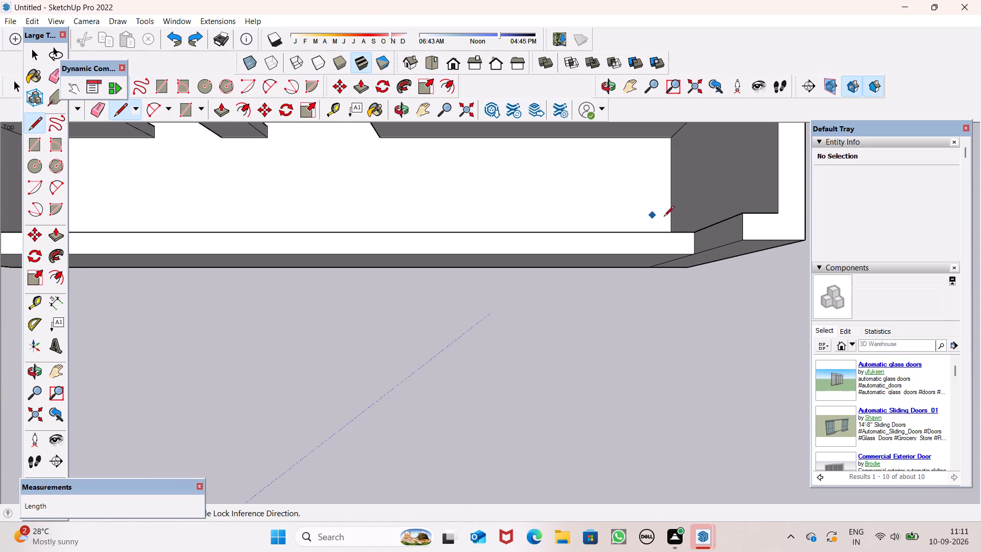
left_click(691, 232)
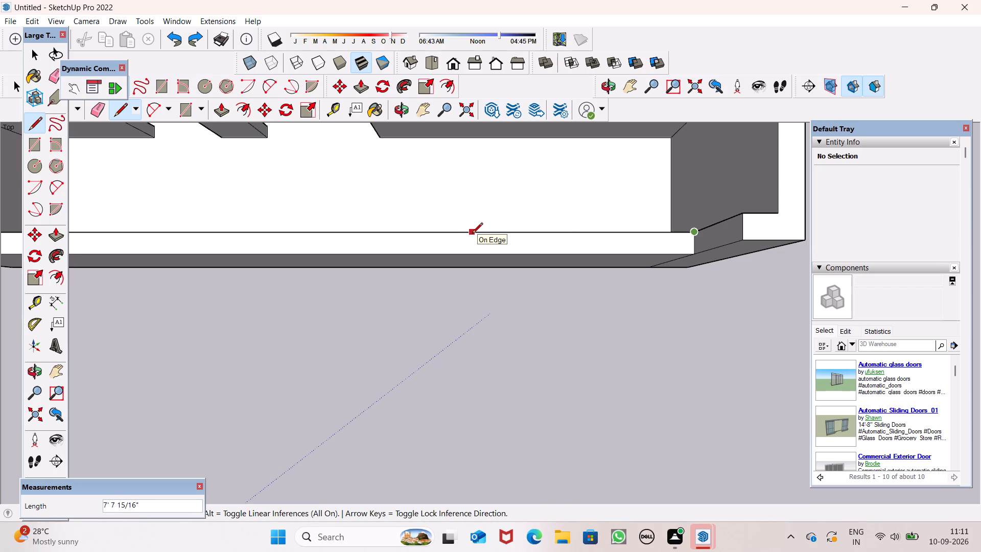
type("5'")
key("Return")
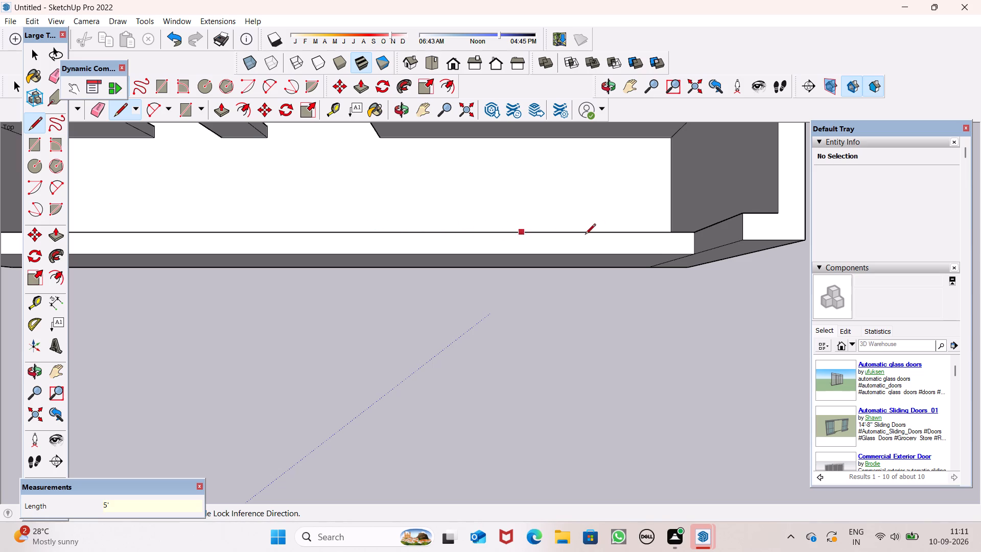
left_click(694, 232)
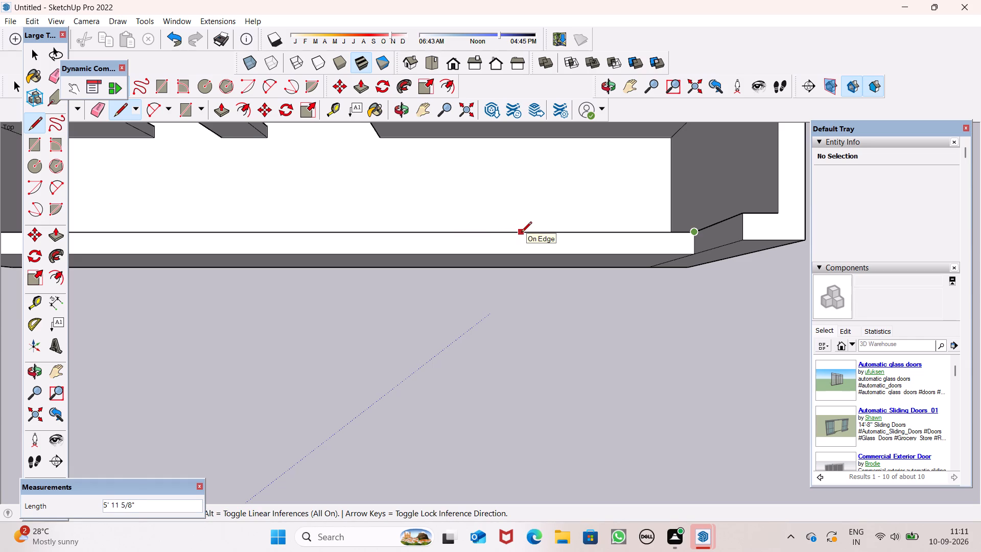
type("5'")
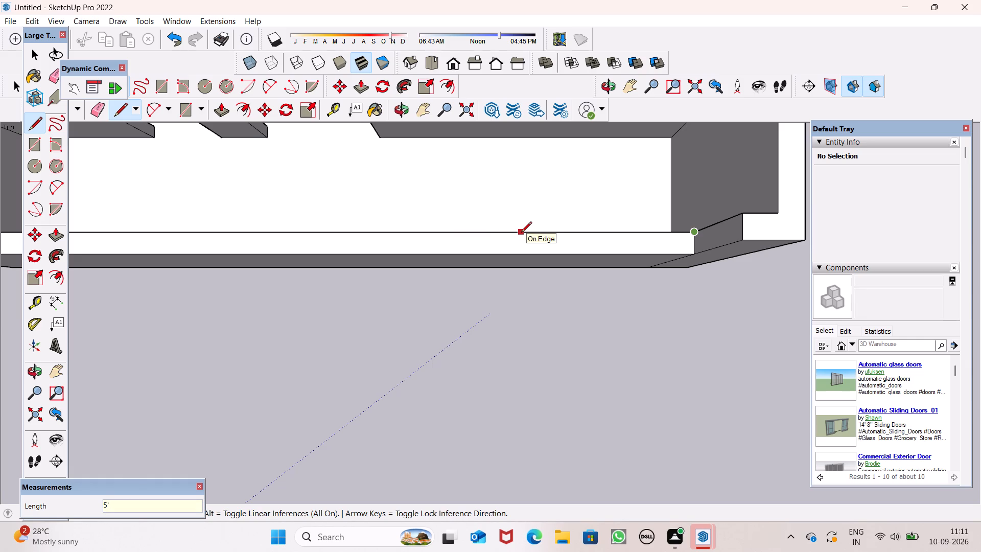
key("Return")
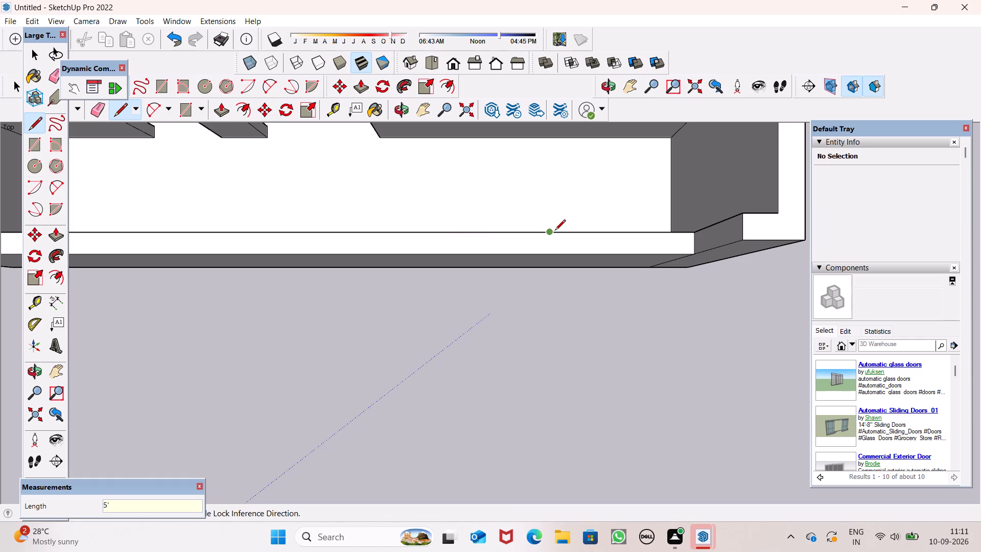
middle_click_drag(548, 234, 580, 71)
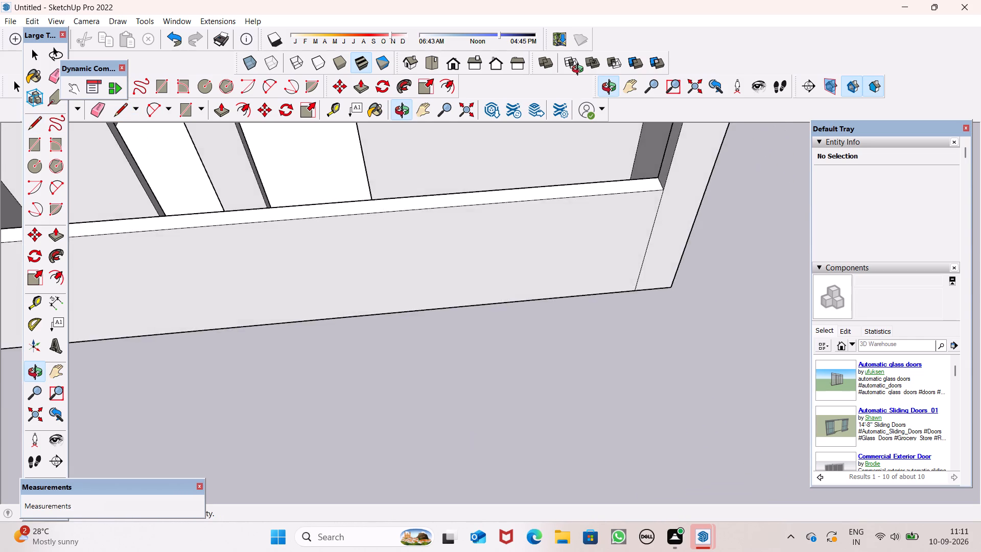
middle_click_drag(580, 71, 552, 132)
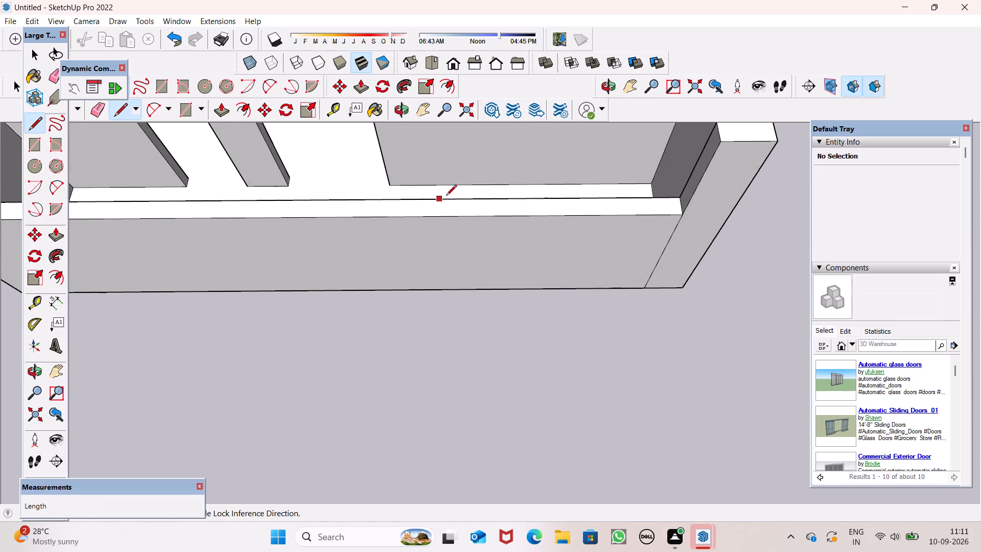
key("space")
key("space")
Mark 6' along the low front wall's inner top edge from near the taller corner wall, and draw a line across the wall top there.
scroll(511, 188, "down", 2)
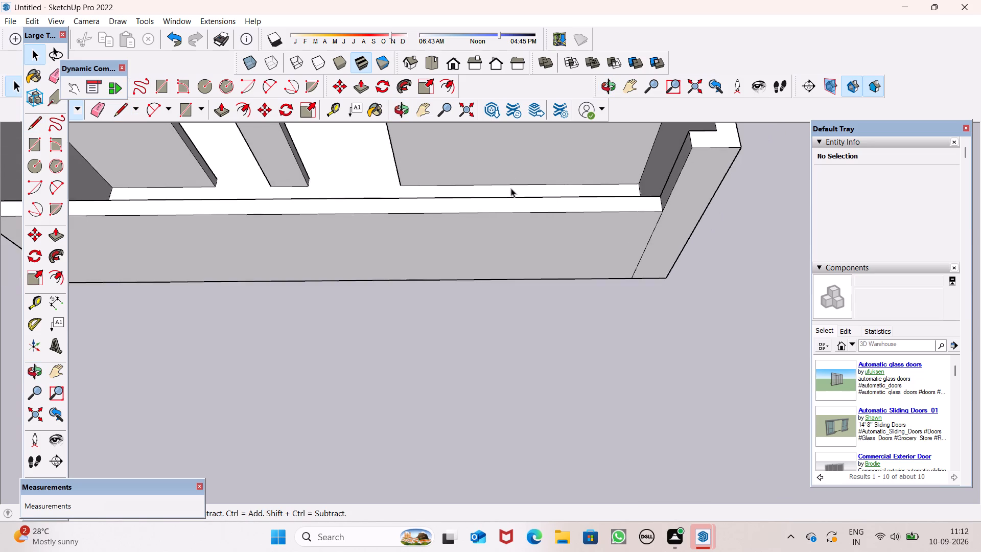
scroll(511, 188, "down", 4)
key("space")
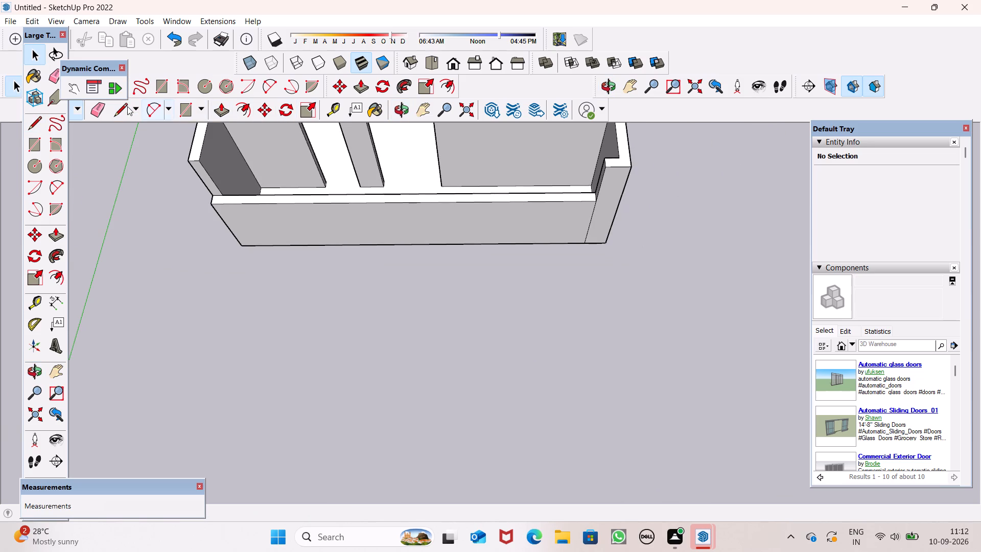
left_click(123, 113)
scroll(505, 183, "up", 5)
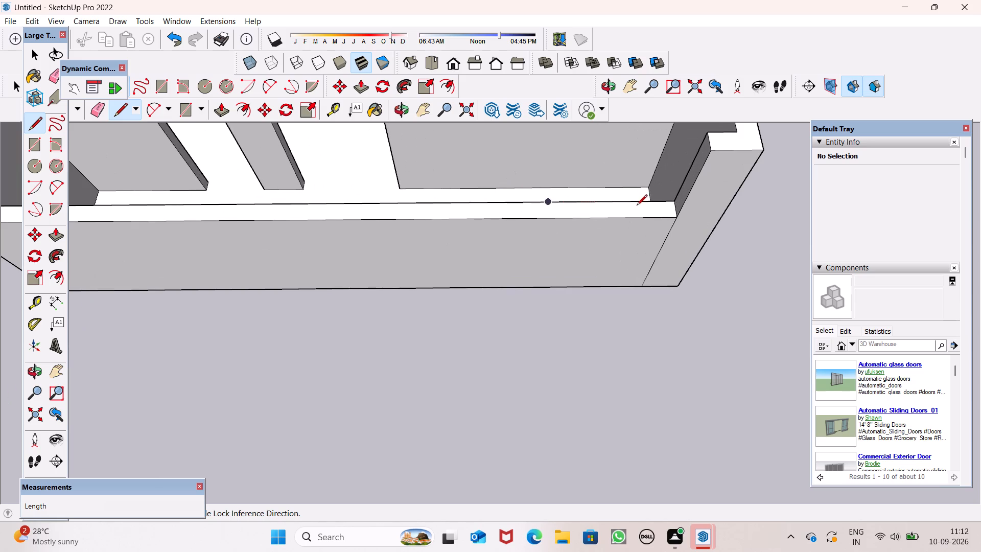
left_click(645, 201)
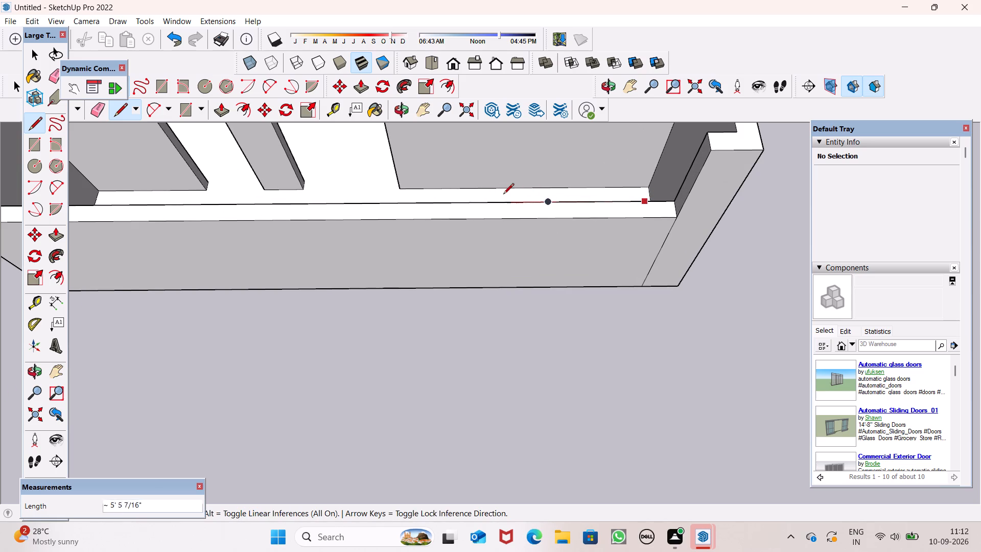
type("6'")
key("Return")
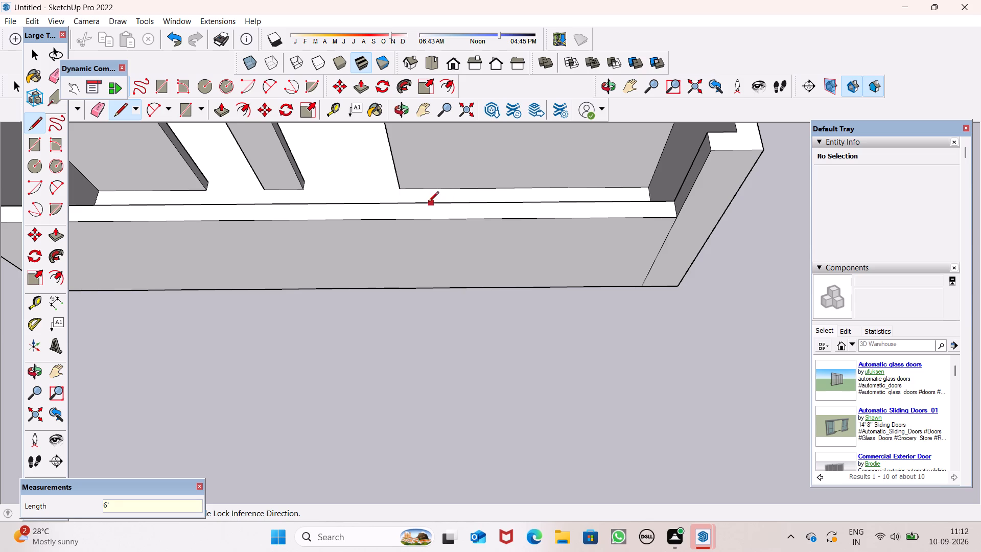
left_click(496, 202)
left_click(495, 220)
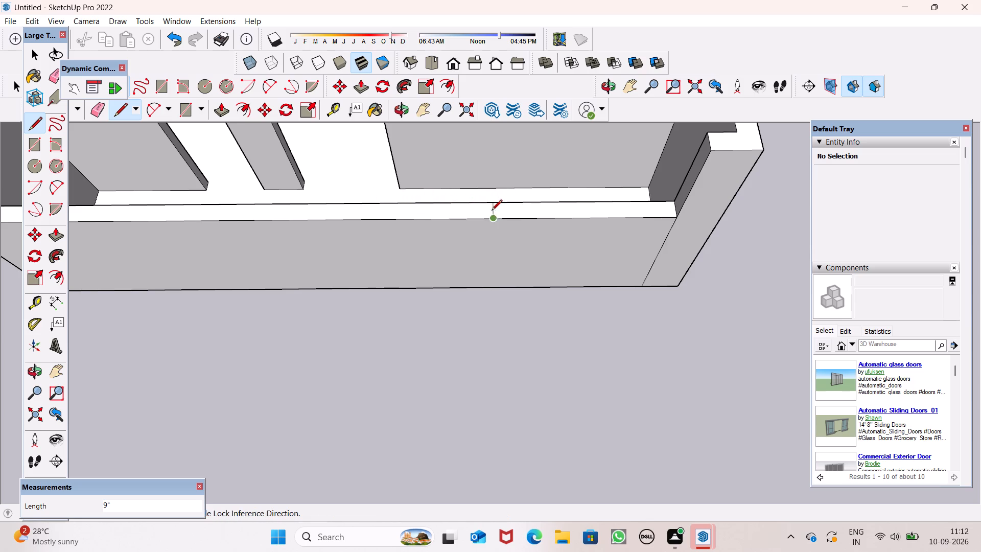
key("space")
Draw a 6' vertical line down the low front wall's outer face from the end of the cross line to its base.
middle_click_drag(694, 272, 693, 222)
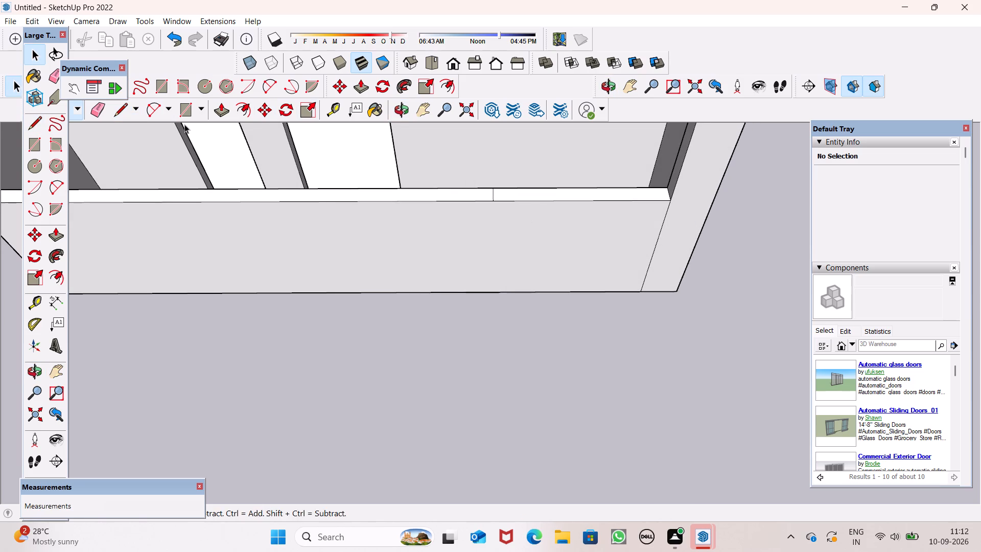
left_click(124, 112)
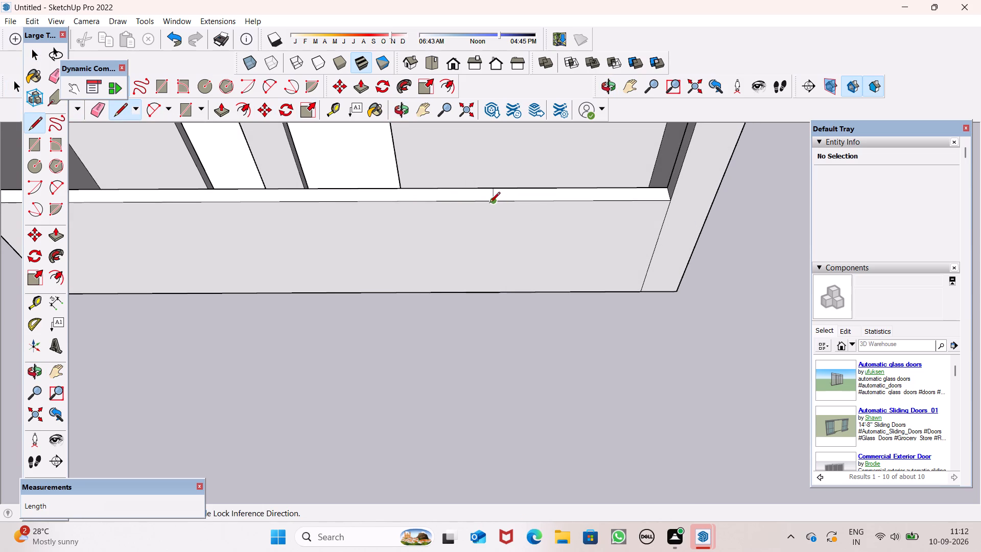
left_click(492, 203)
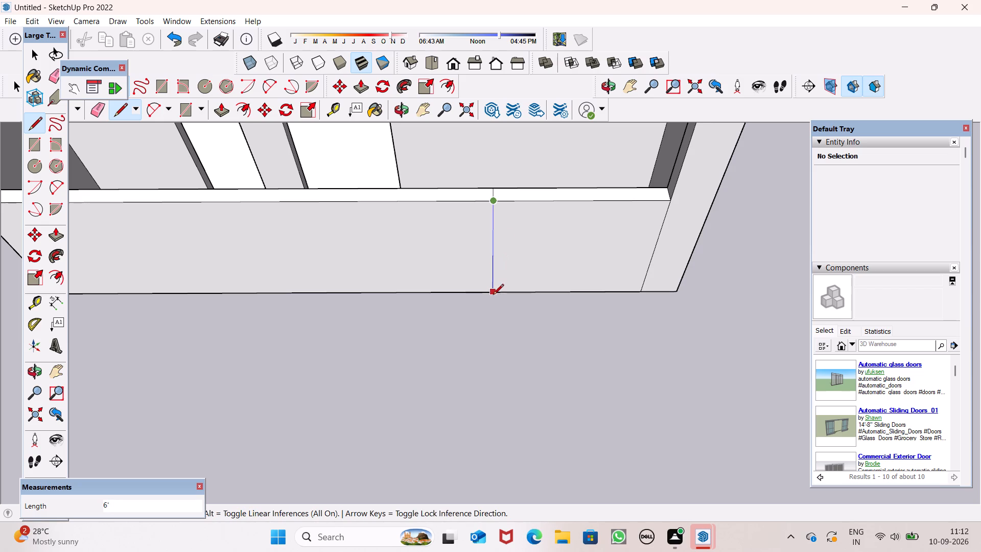
left_click(493, 295)
key("space")
left_click(219, 122)
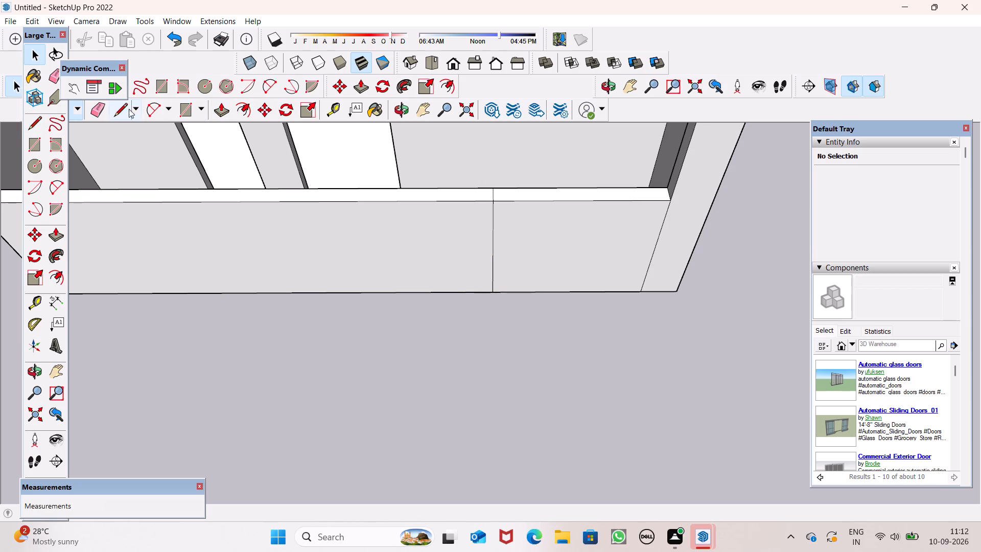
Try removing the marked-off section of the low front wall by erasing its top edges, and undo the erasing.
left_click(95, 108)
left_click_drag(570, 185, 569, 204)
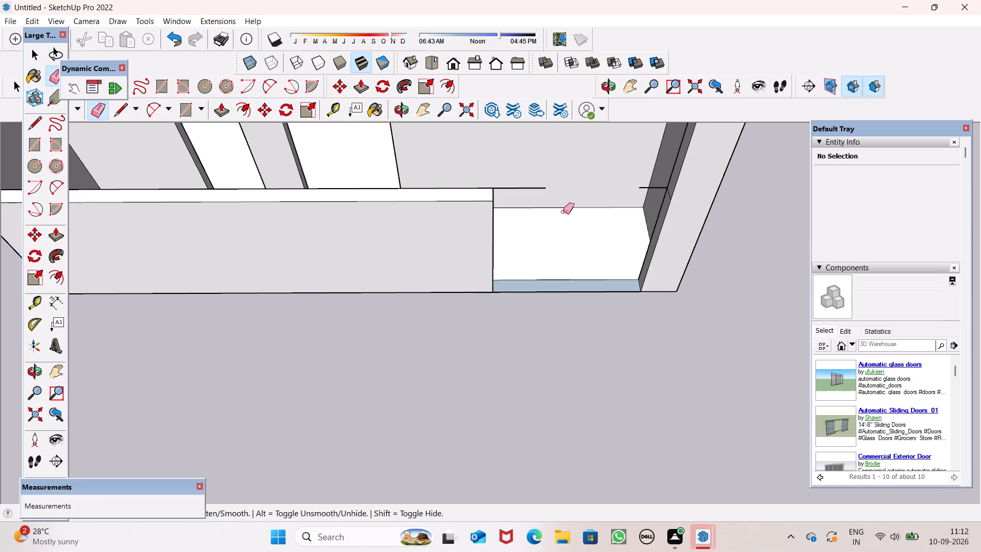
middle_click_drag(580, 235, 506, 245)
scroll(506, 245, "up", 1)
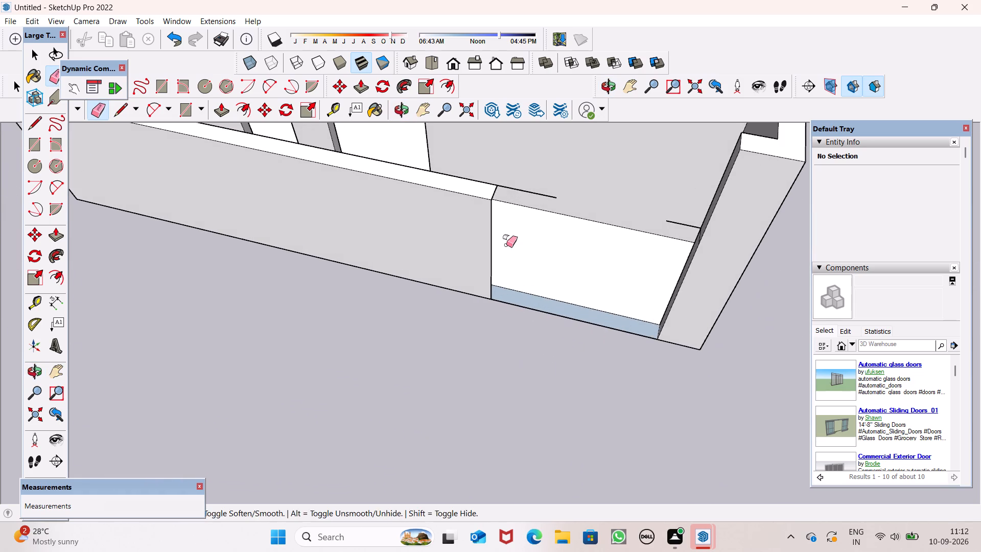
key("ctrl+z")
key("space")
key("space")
Push the marked-off section of the low front wall back through its full thickness with Push/Pull to open an entrance gap.
middle_click_drag(647, 268, 735, 268)
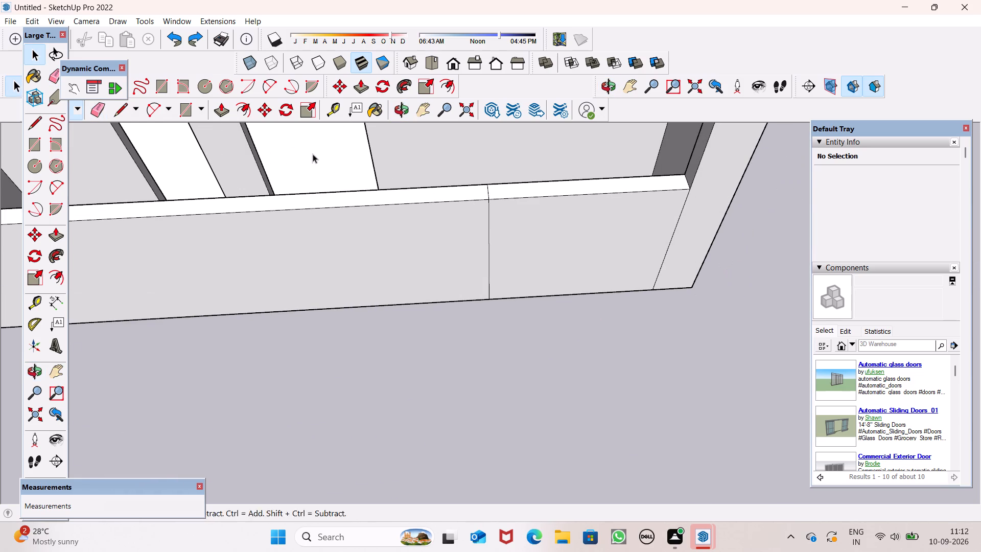
left_click(224, 114)
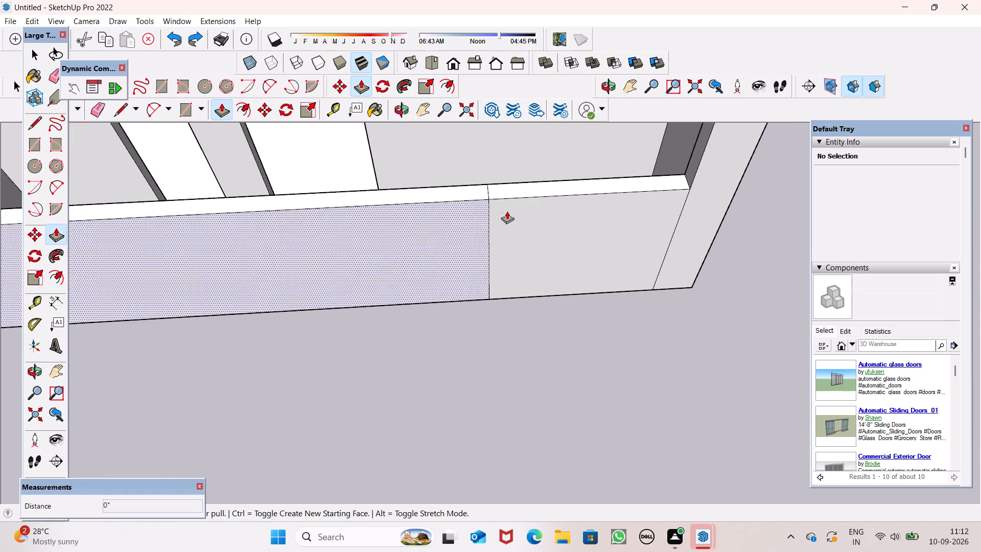
left_click_drag(549, 224, 548, 211)
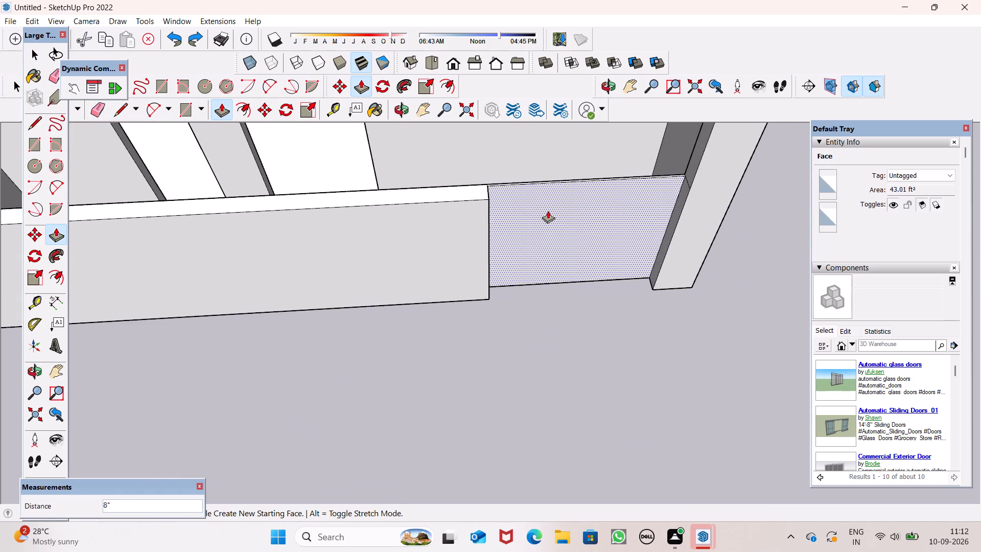
left_click_drag(548, 211, 548, 208)
middle_click_drag(577, 273, 410, 202)
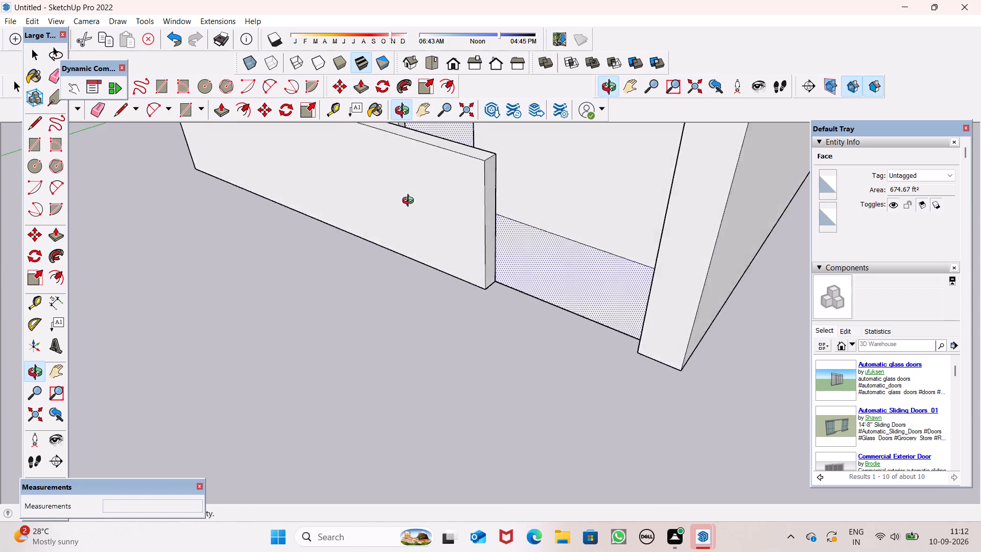
middle_click_drag(410, 202, 277, 171)
key("space")
Mark 3' down from the top on the inner wall's end beside the isolated wall piece, and draw a line across that end face.
scroll(439, 202, "down", 4)
middle_click_drag(563, 266, 791, 258)
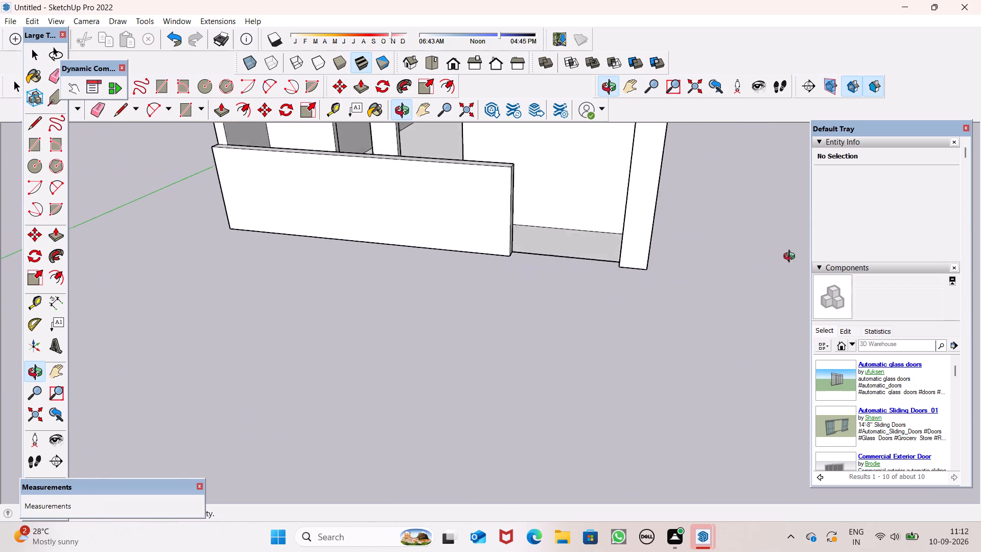
middle_click_drag(791, 258, 807, 250)
scroll(771, 237, "down", 11)
middle_click_drag(661, 186, 648, 265)
scroll(725, 210, "up", 2)
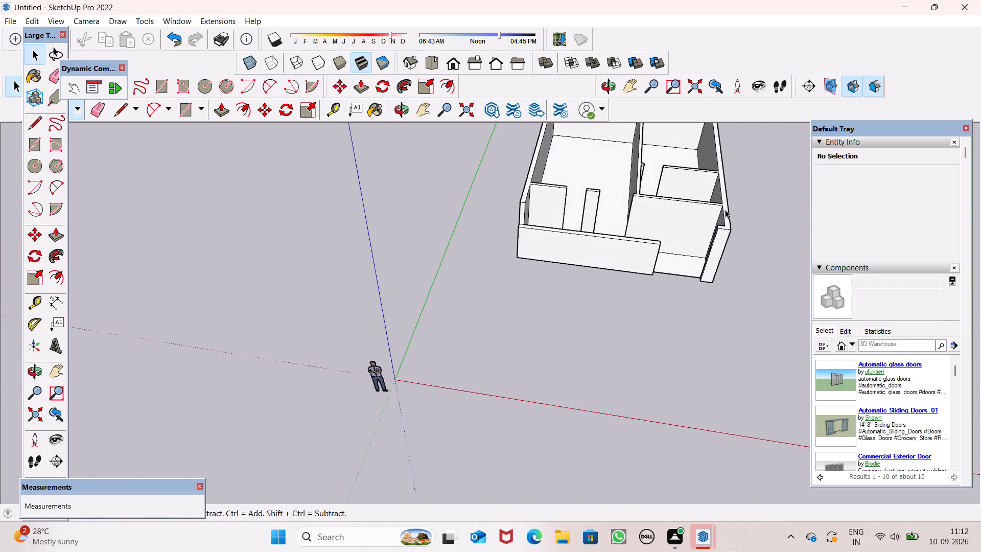
scroll(725, 210, "up", 5)
scroll(616, 194, "down", 3)
middle_click_drag(626, 212, 433, 318)
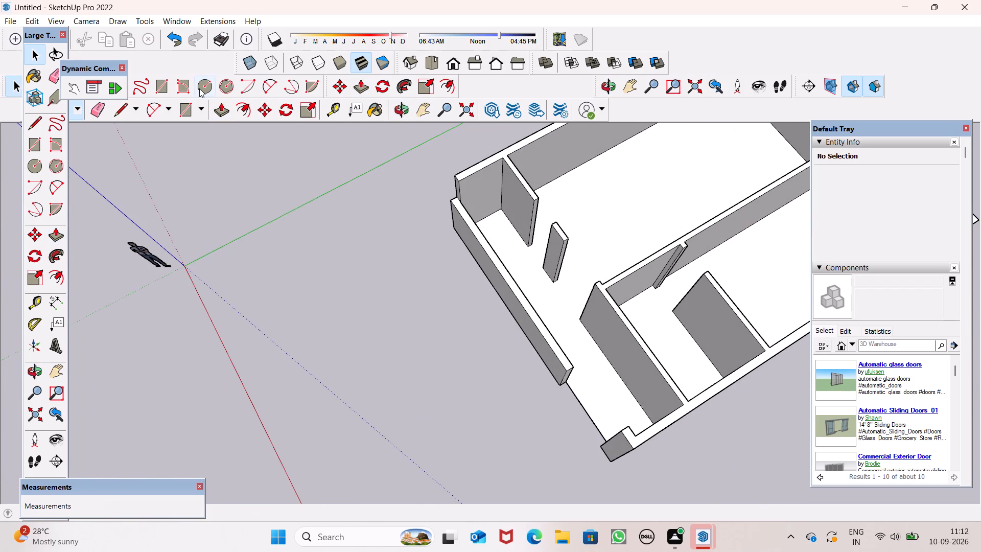
left_click(125, 114)
scroll(588, 275, "up", 6)
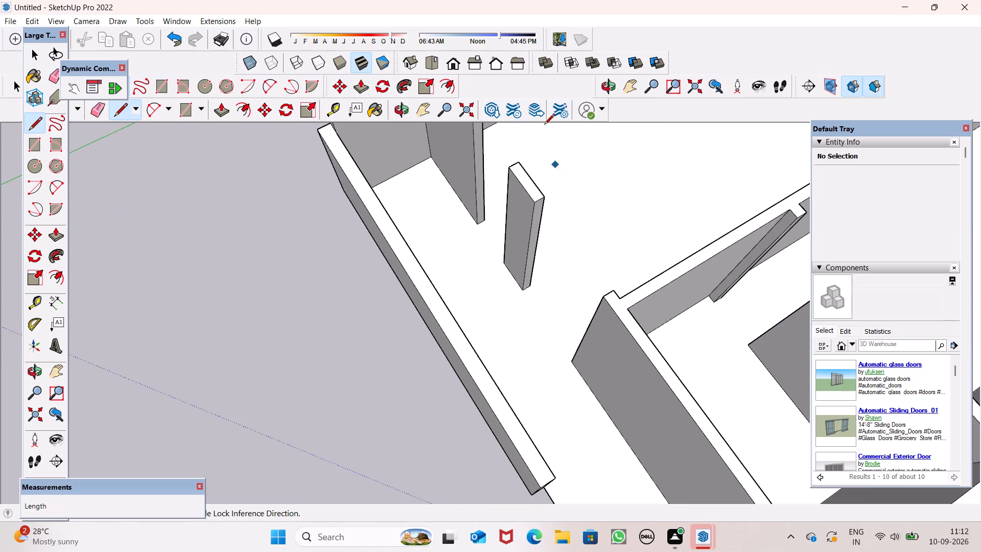
scroll(544, 124, "up", 1)
scroll(539, 229, "down", 5)
scroll(508, 182, "up", 6)
left_click(461, 140)
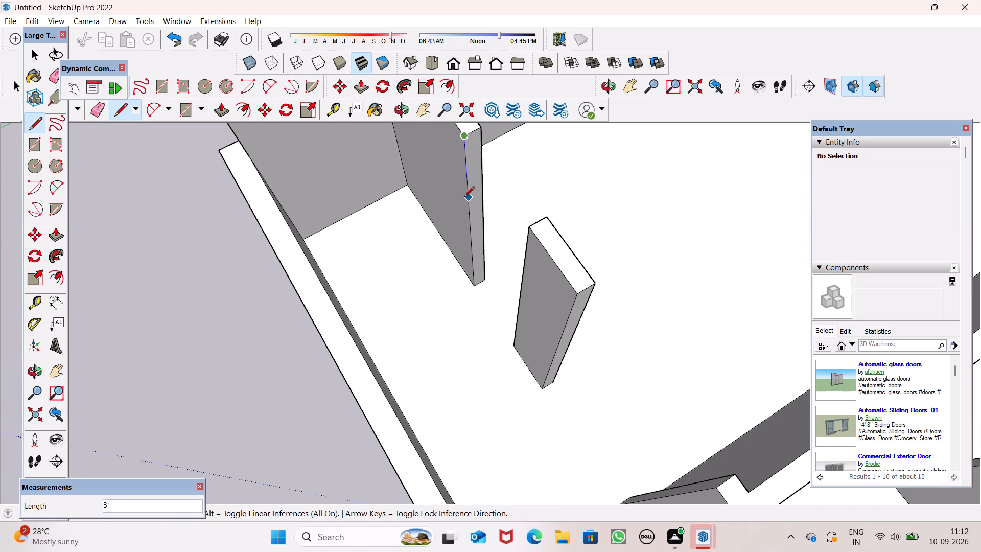
type("3'")
key("Return")
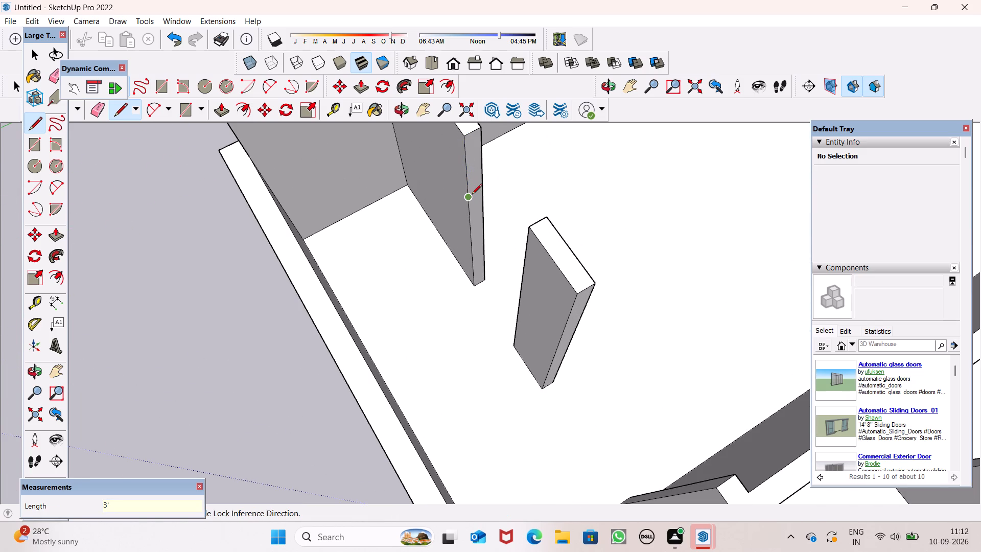
left_click(472, 195)
left_click(483, 188)
Mark 3' down from the top on the isolated wall piece's end and draw a line across that end face.
left_click(576, 292)
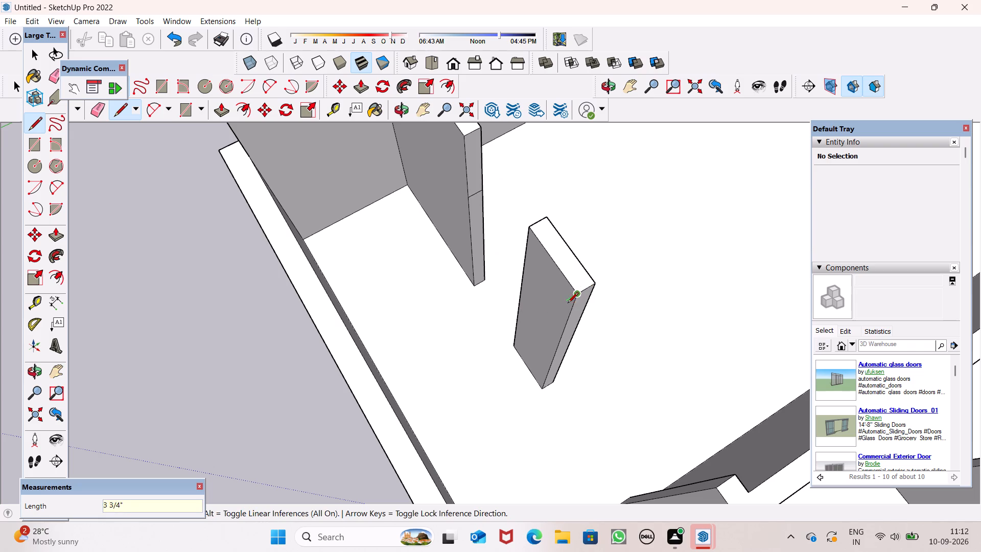
type("3'")
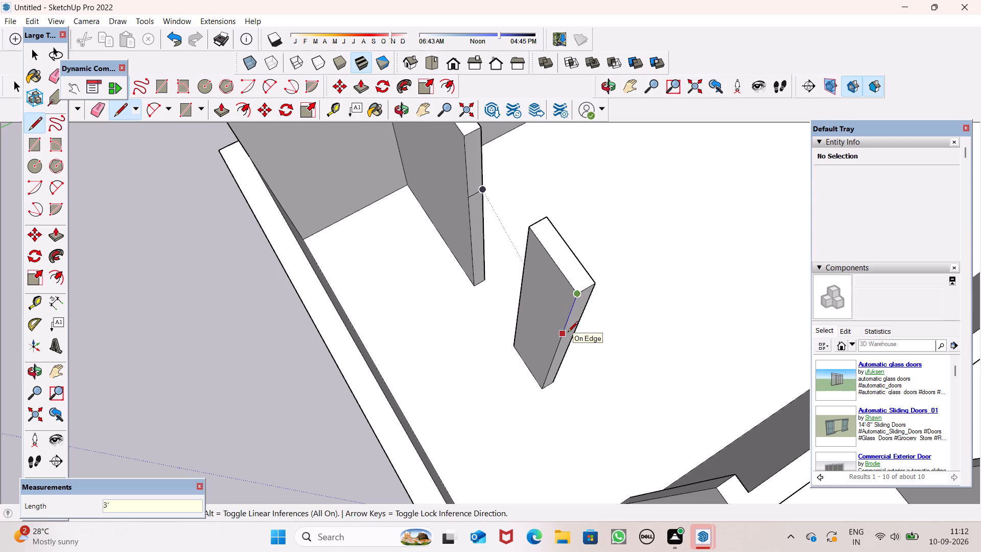
key("Return")
left_click(562, 333)
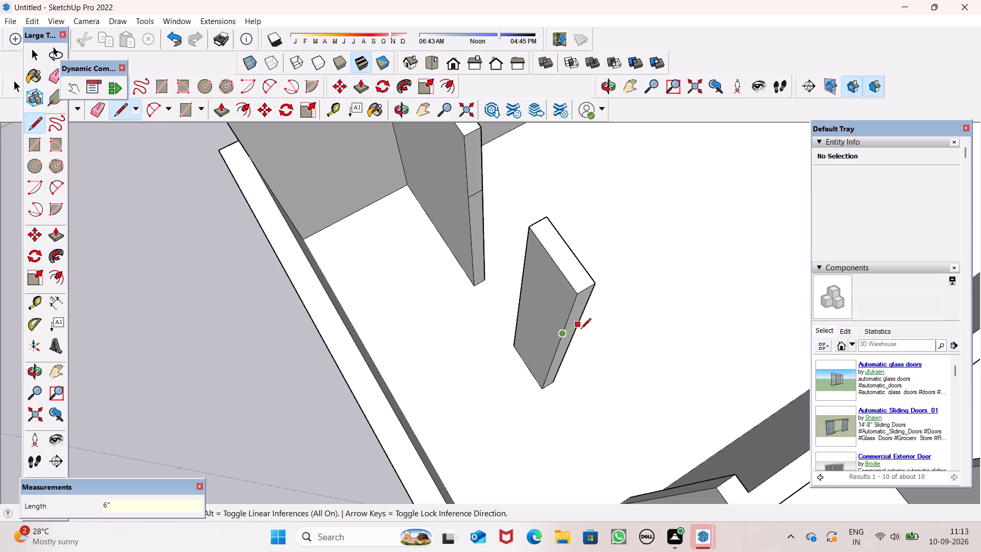
left_click(580, 330)
Mark 3' up from the base on the inner wall's end beside the isolated piece and draw a line across the end face.
scroll(564, 281, "down", 9)
scroll(560, 332, "down", 1)
middle_click_drag(560, 342, 608, 291)
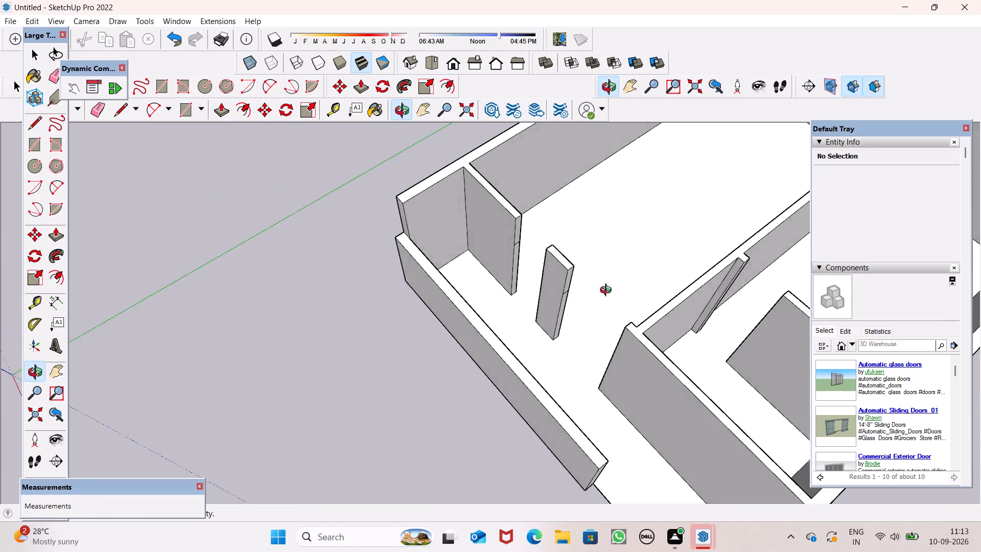
middle_click_drag(608, 291, 641, 212)
scroll(641, 212, "up", 1)
scroll(519, 289, "up", 2)
scroll(471, 328, "up", 7)
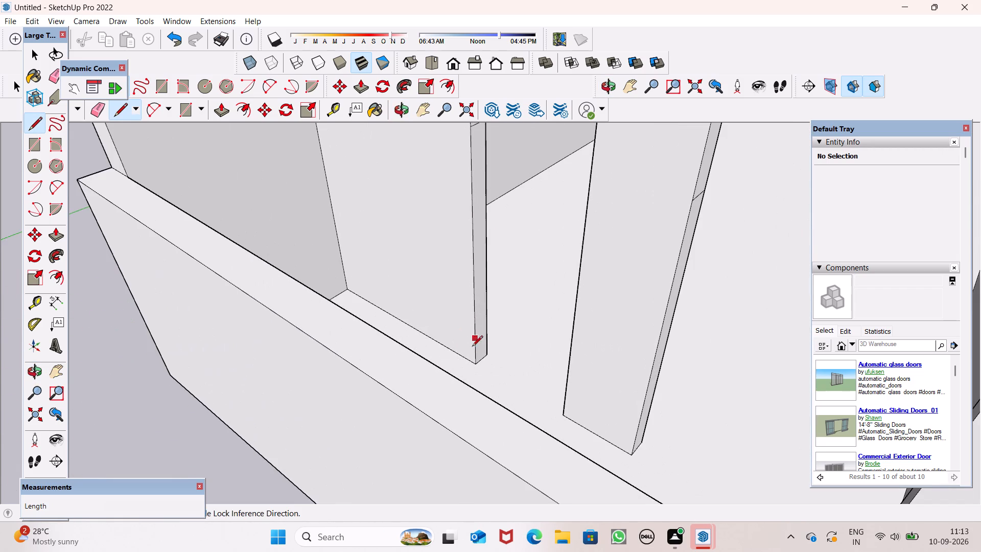
scroll(485, 359, "up", 4)
left_click_drag(472, 363, 471, 355)
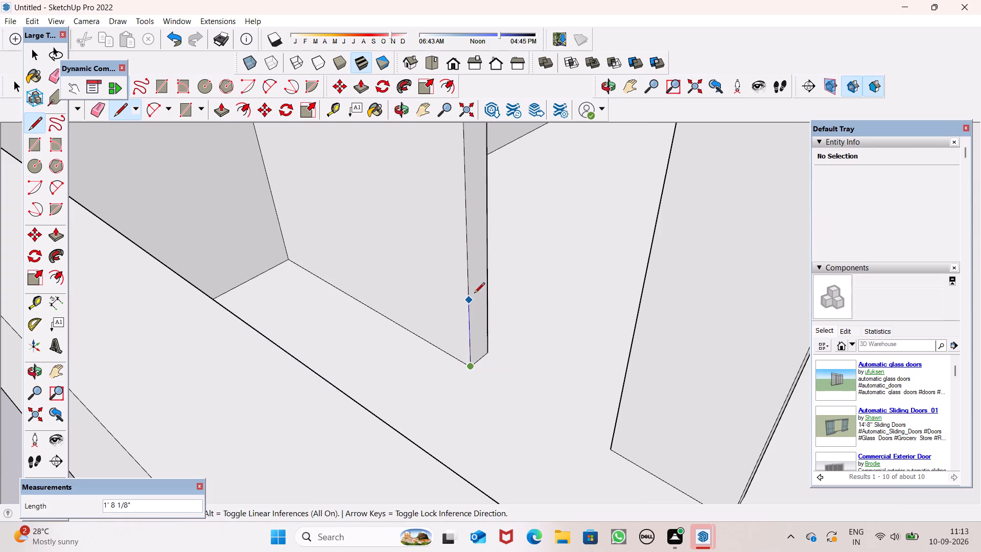
type("3'")
key("Return")
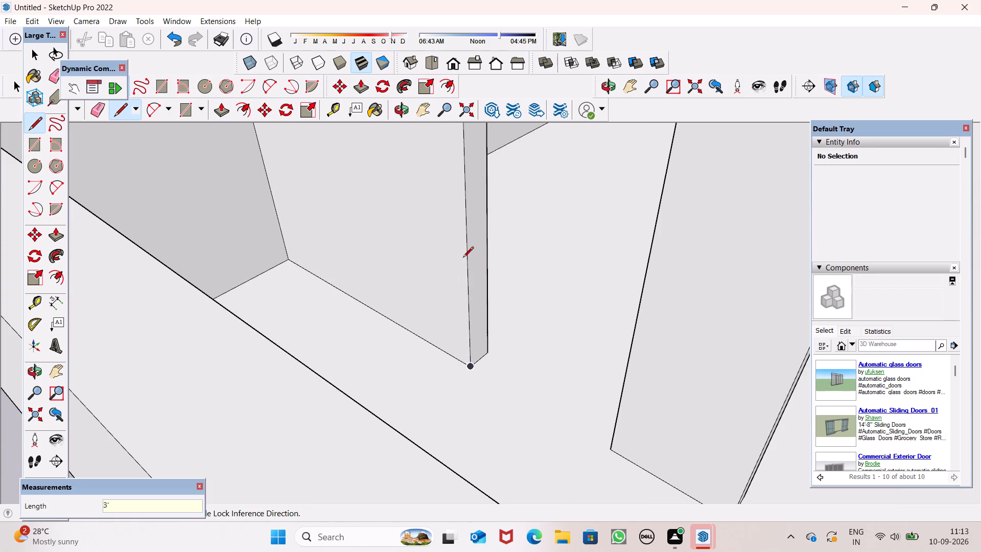
left_click_drag(469, 368, 469, 362)
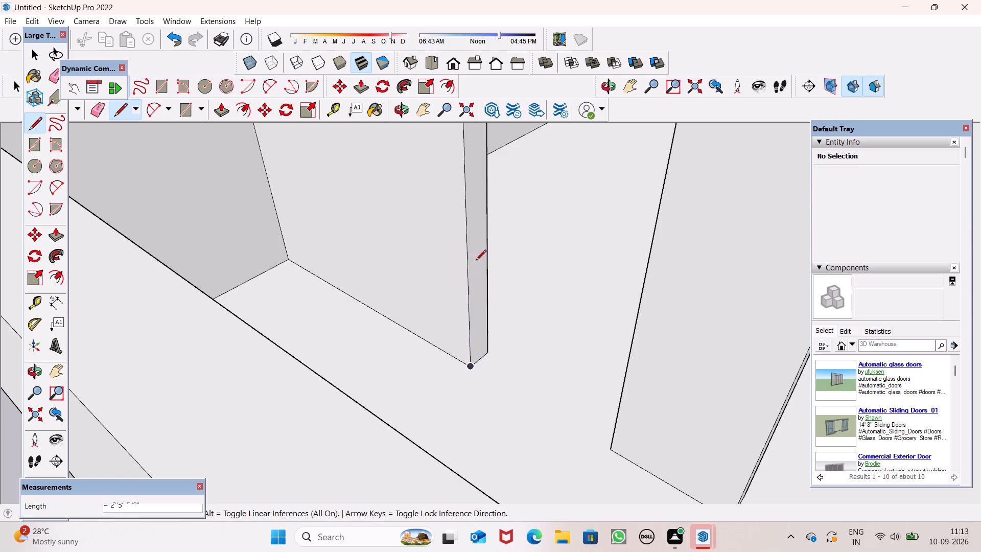
type("3'")
key("Return")
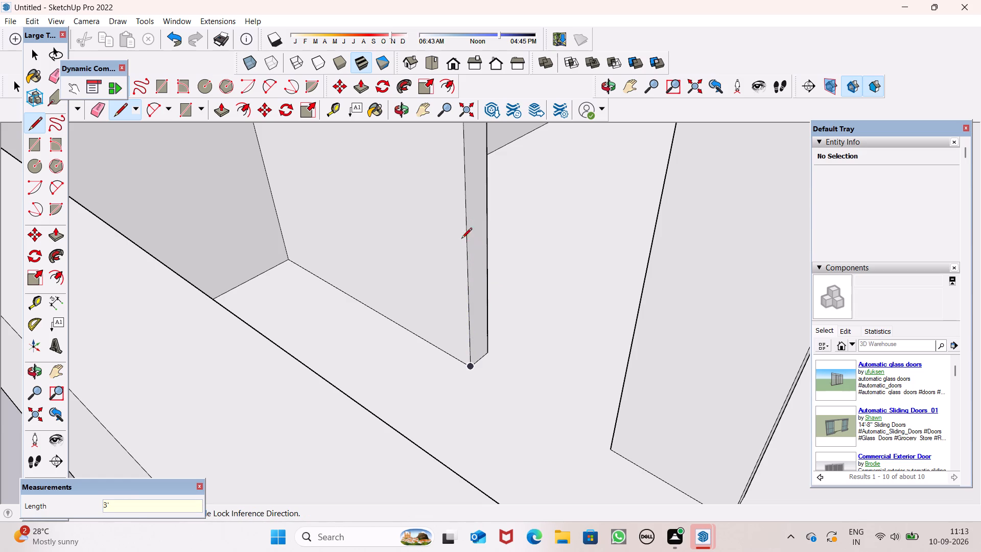
left_click(471, 362)
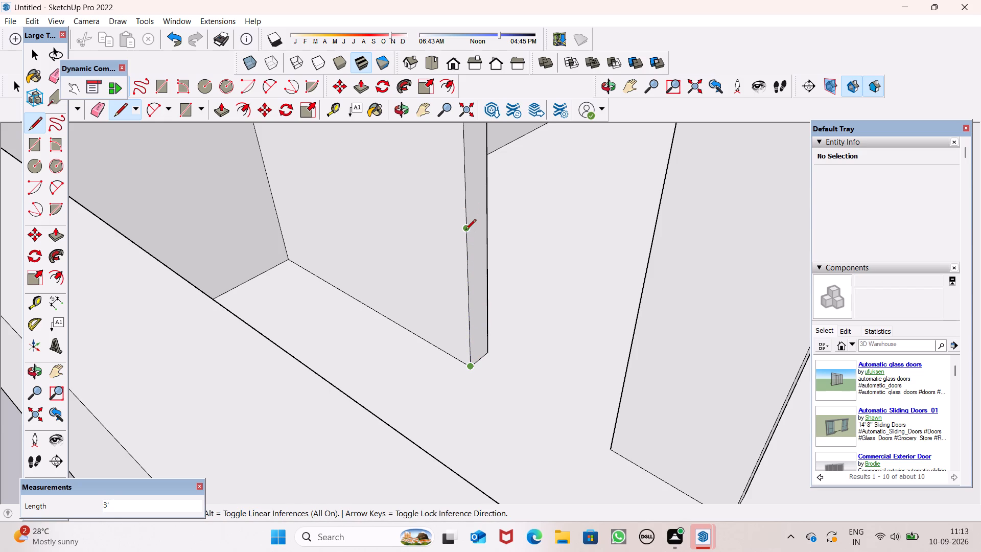
left_click_drag(465, 231, 472, 230)
left_click(487, 218)
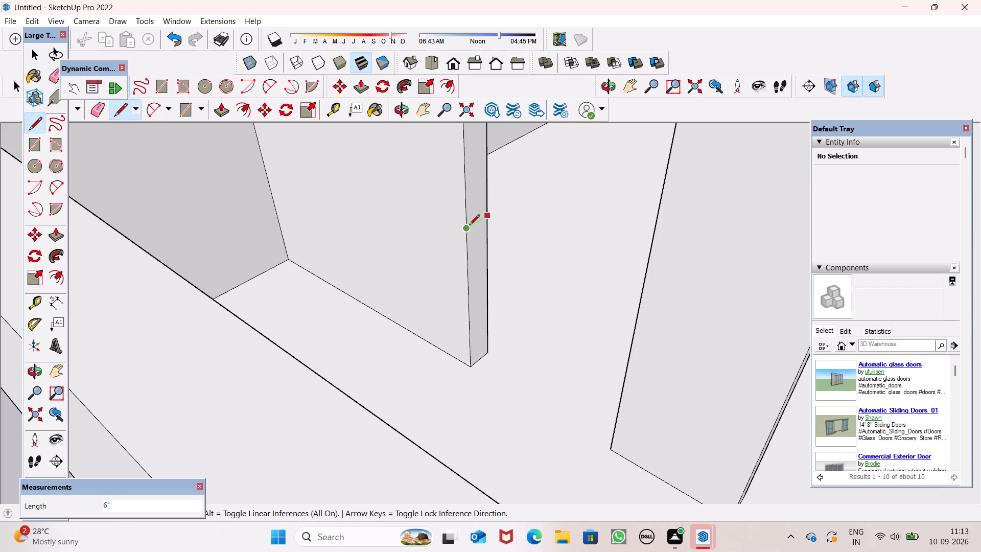
left_click(468, 226)
key("space")
key("space")
key("space")
key("space")
key("space")
key("space")
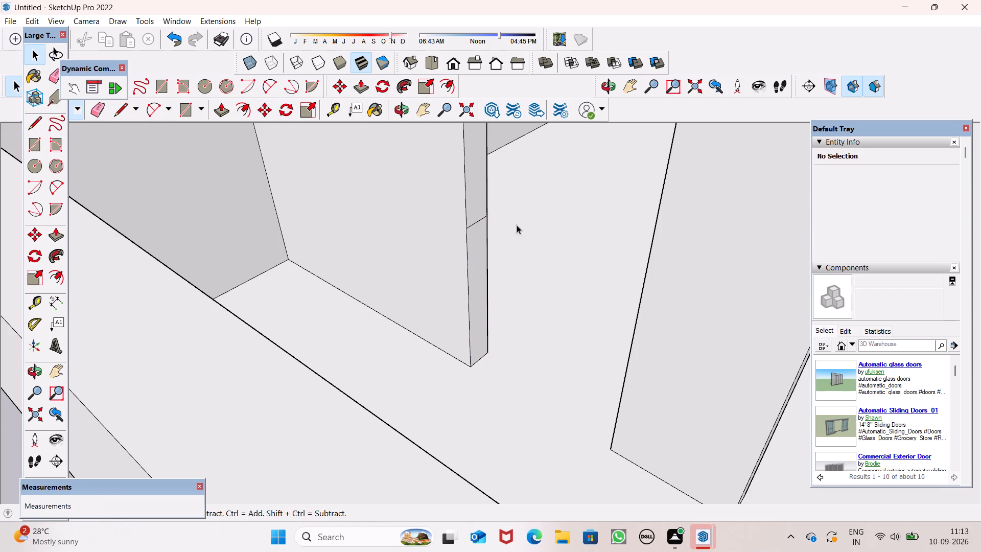
Mark 3' down from the top on the short stub wall at the interior doorway and draw a line across its end face.
scroll(502, 229, "down", 3)
scroll(492, 278, "down", 6)
scroll(481, 340, "down", 5)
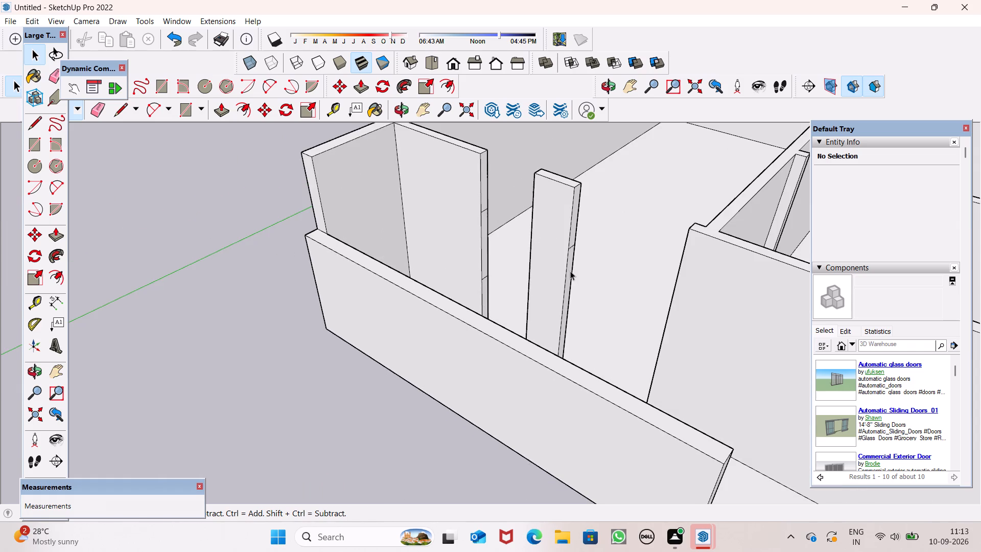
scroll(638, 266, "down", 7)
scroll(772, 177, "up", 1)
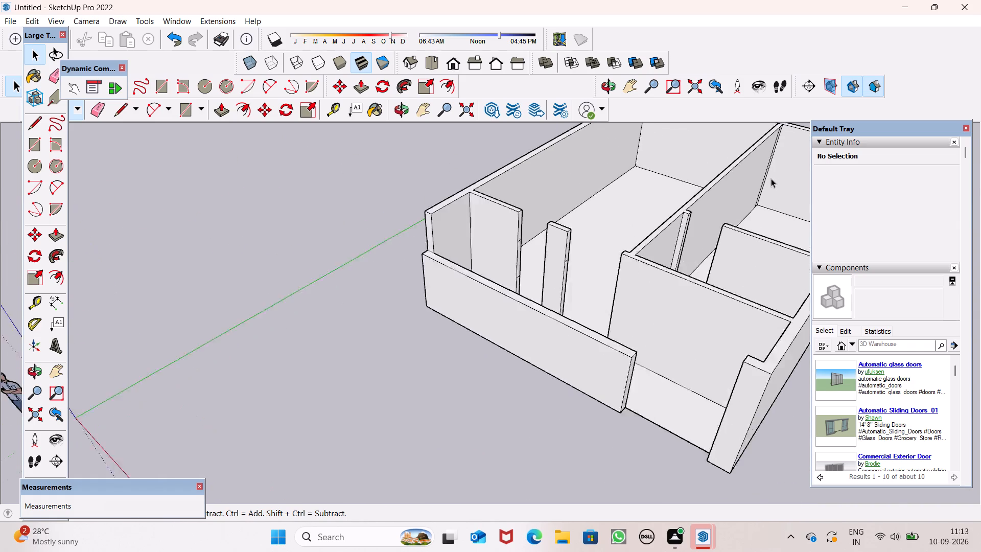
scroll(771, 178, "up", 5)
middle_click_drag(748, 219, 702, 243)
scroll(682, 315, "up", 4)
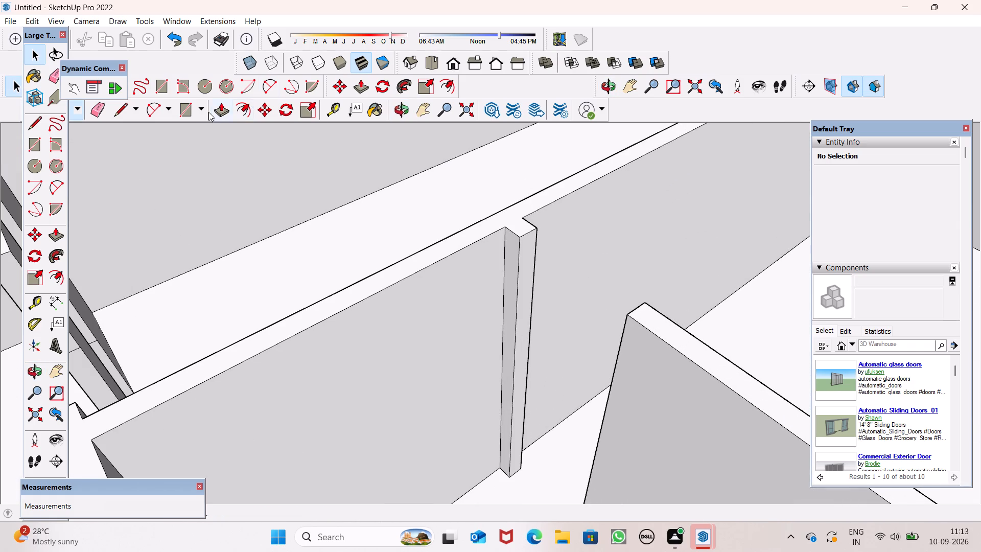
left_click(123, 111)
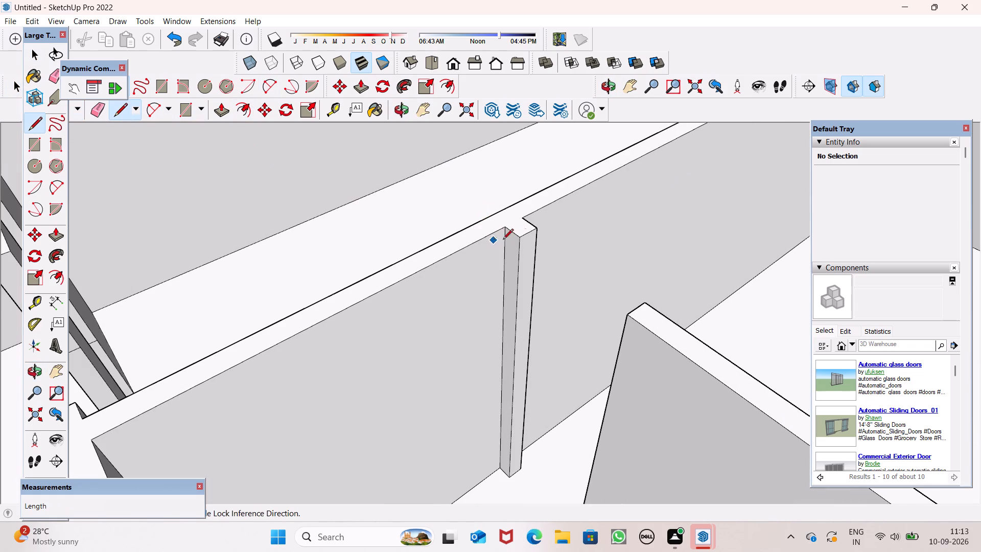
left_click(519, 237)
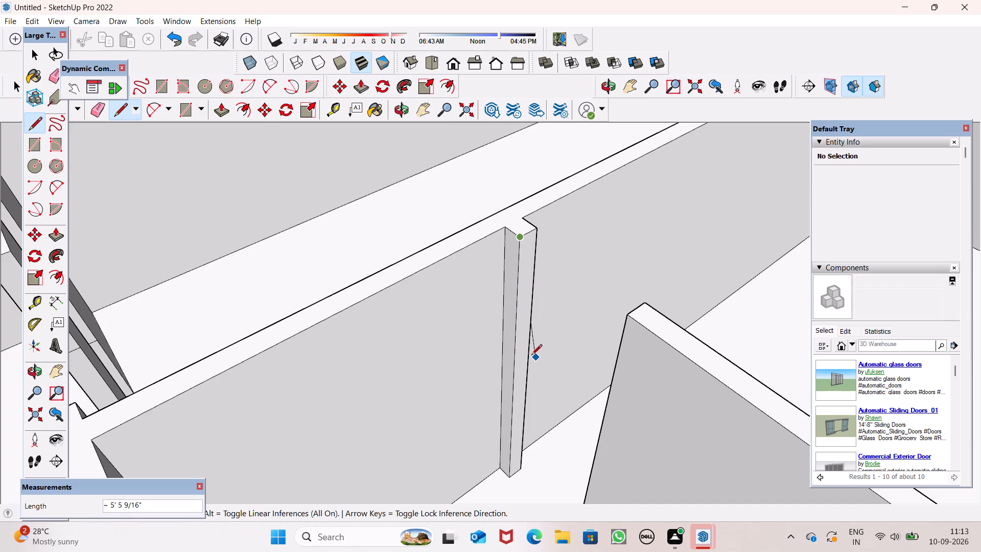
key("3")
key("apostrophe")
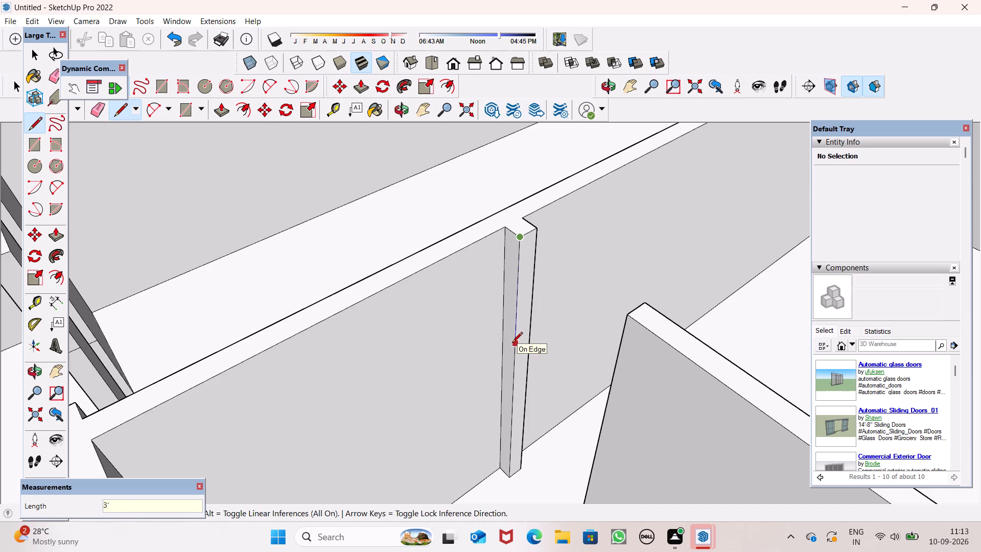
key("Return")
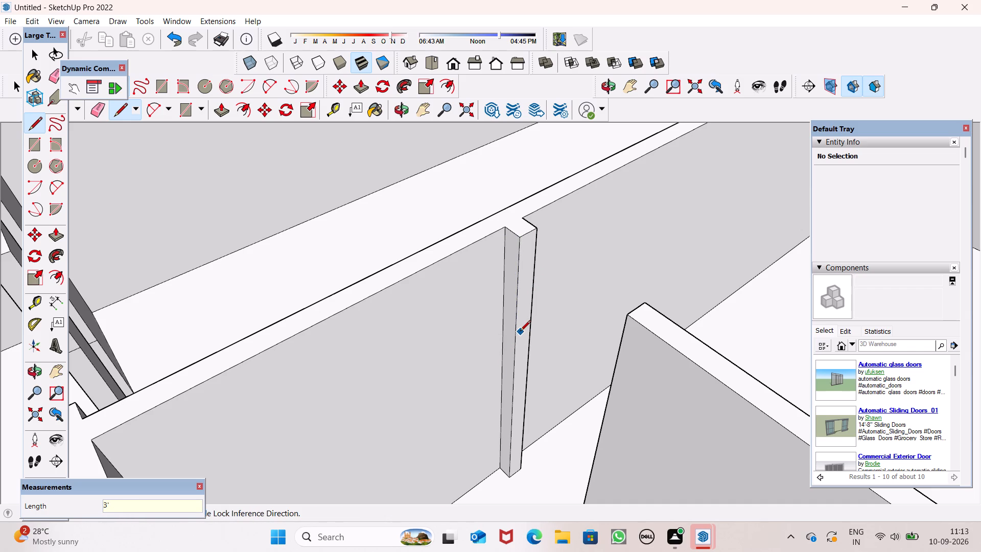
left_click(519, 334)
left_click(530, 325)
key("space")
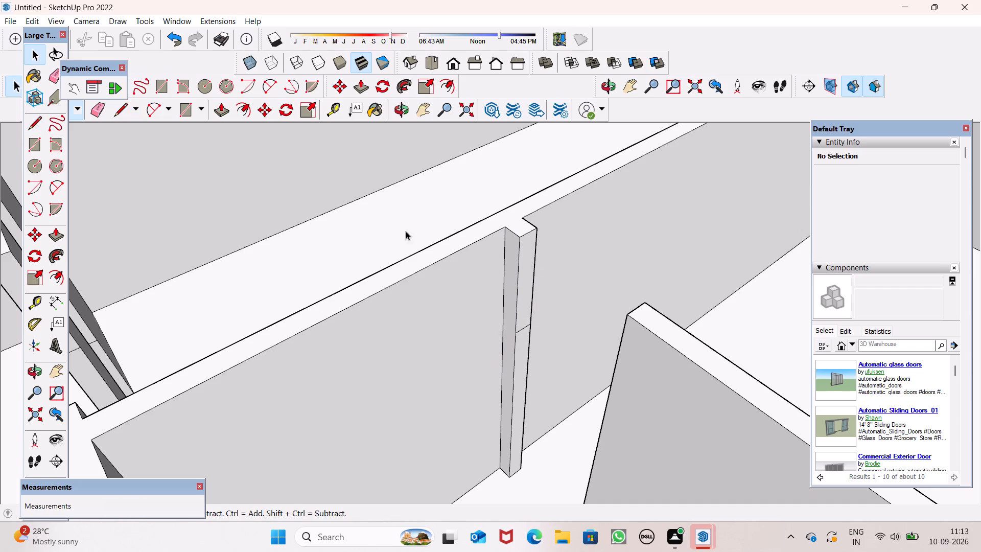
Push/Pull the stub wall's marked upper end face 3' across the doorway gap to form the wall above the opening.
left_click(219, 119)
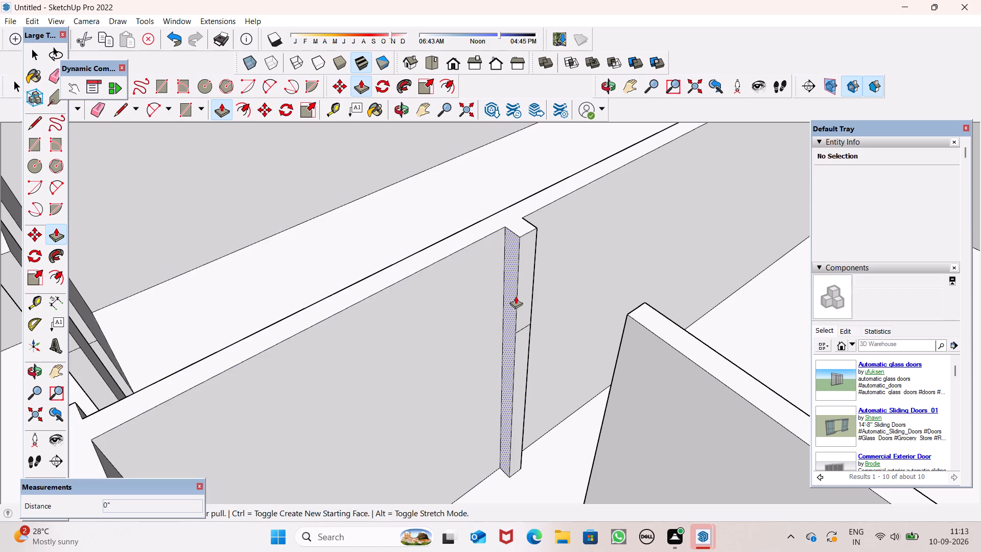
left_click_drag(522, 295, 610, 383)
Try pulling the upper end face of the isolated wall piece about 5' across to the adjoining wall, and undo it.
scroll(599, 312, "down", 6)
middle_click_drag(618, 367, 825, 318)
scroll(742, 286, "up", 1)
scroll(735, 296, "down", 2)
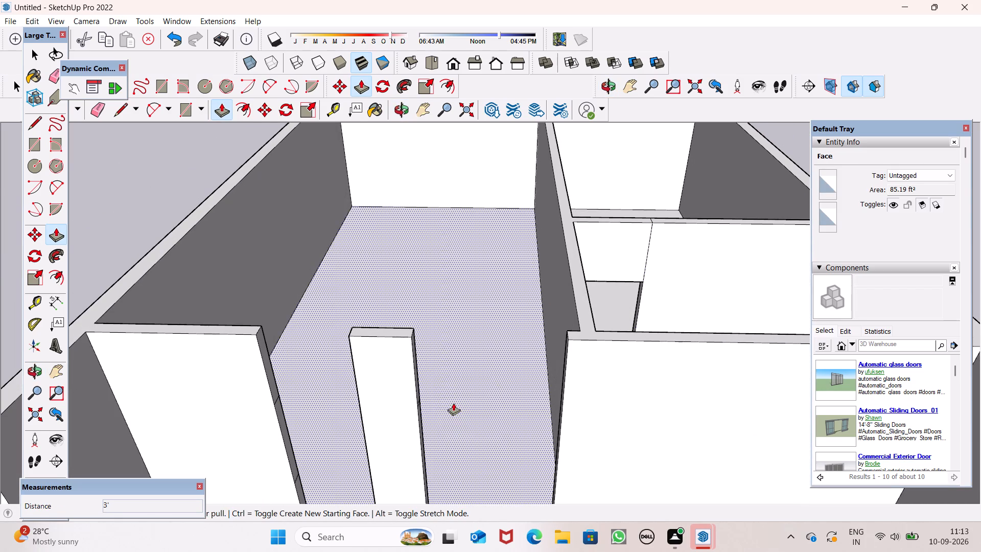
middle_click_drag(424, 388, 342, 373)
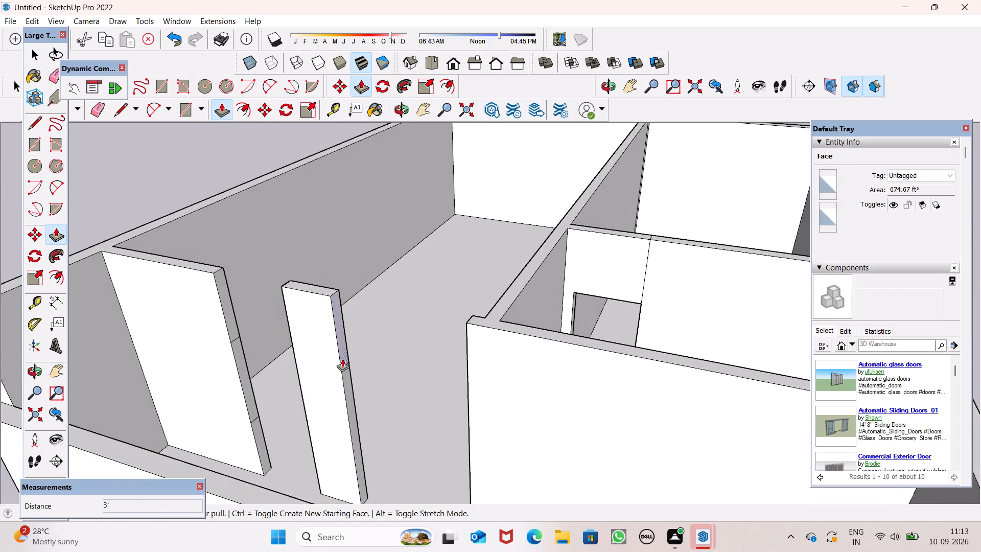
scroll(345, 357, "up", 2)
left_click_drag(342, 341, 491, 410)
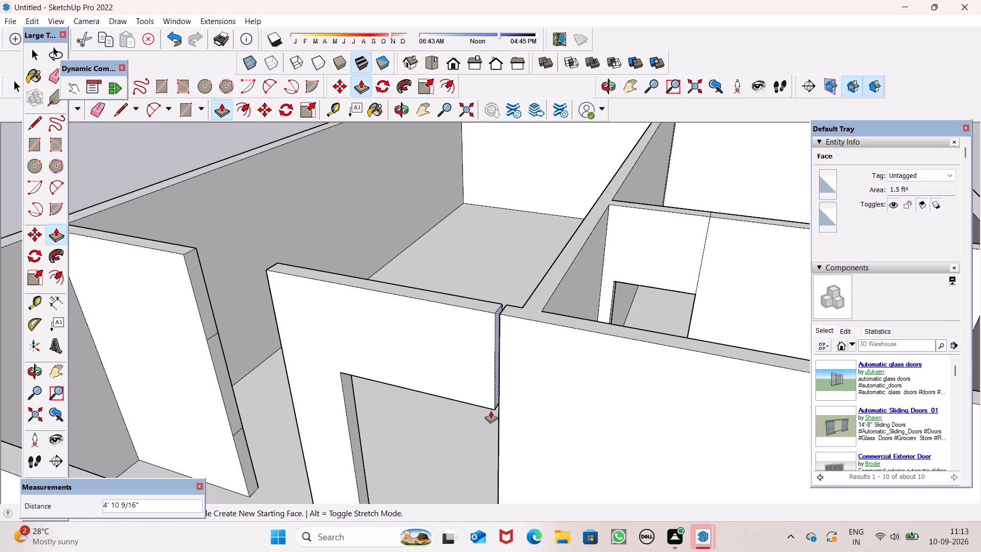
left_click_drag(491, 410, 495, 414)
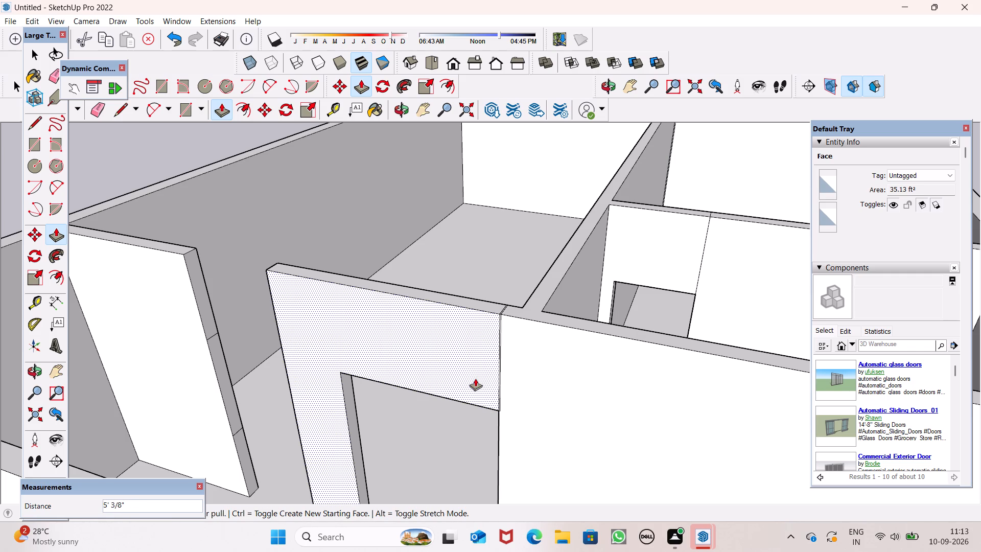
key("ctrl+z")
Pull the upper end face of the isolated wall piece across to the adjoining wall, closing the space above the main door opening.
left_click_drag(341, 320, 484, 387)
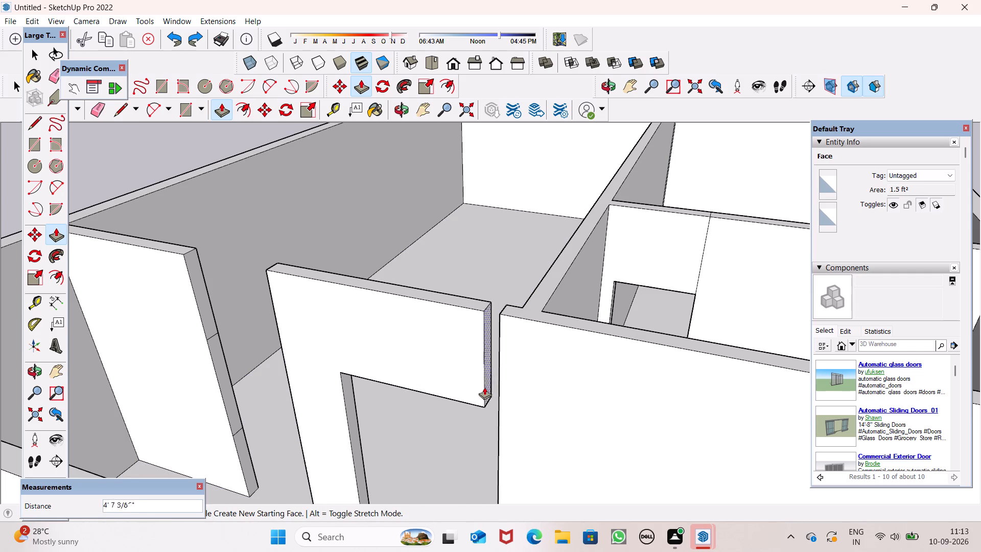
left_click_drag(484, 387, 496, 394)
Pull the upper and lower marked sections of the inner wall's end 3' to the isolated piece, leaving a window opening between them.
left_click_drag(207, 309, 226, 319)
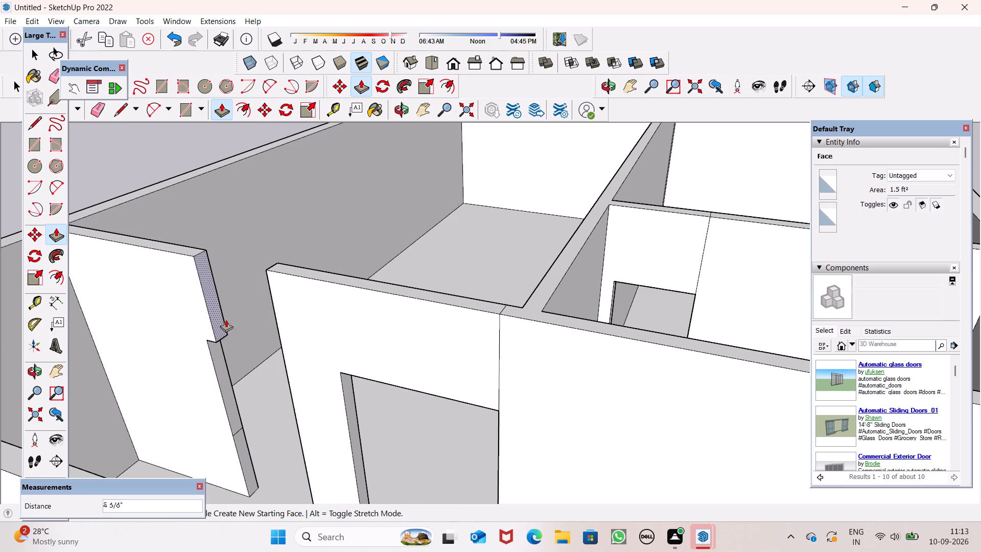
left_click_drag(226, 319, 278, 342)
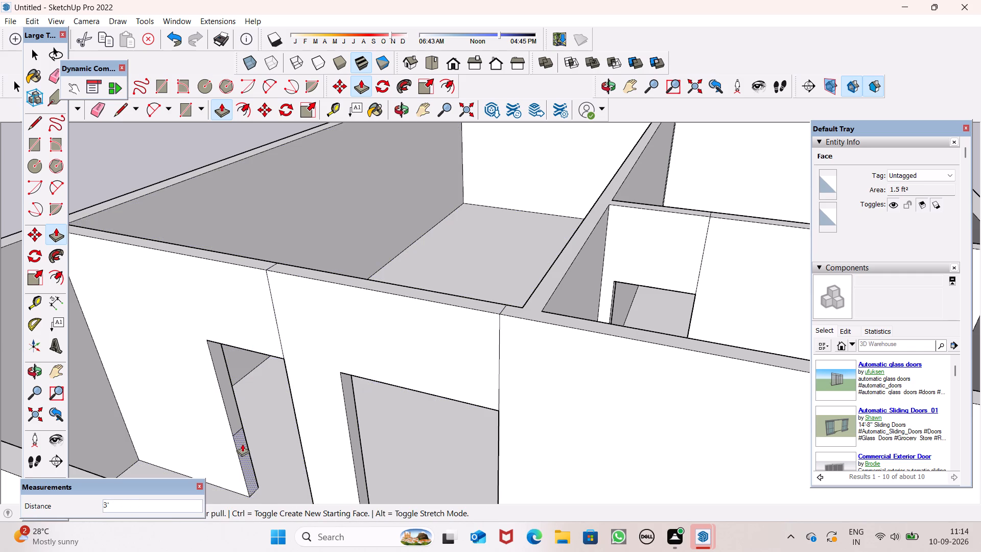
left_click_drag(242, 444, 315, 463)
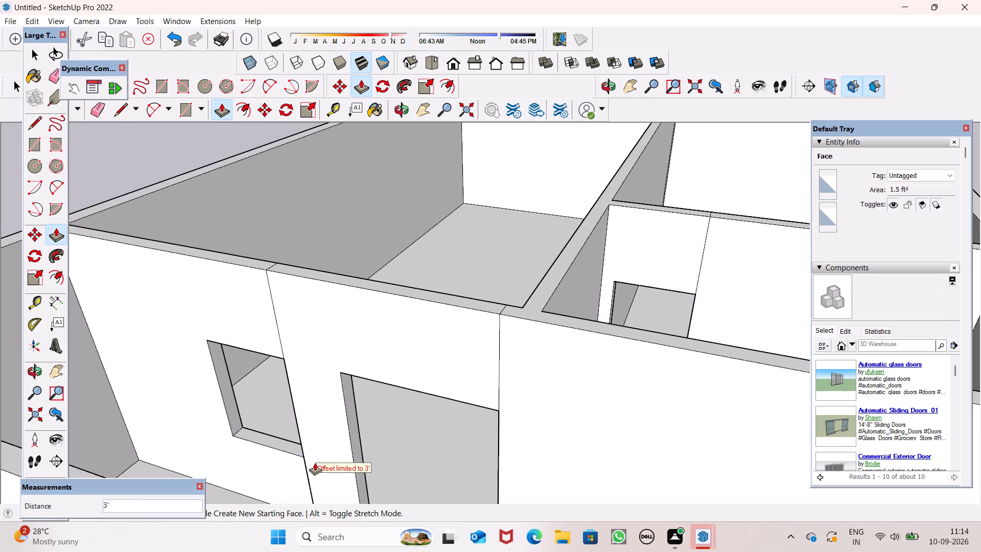
left_click_drag(315, 463, 315, 463)
scroll(331, 400, "down", 6)
middle_click_drag(405, 431, 535, 328)
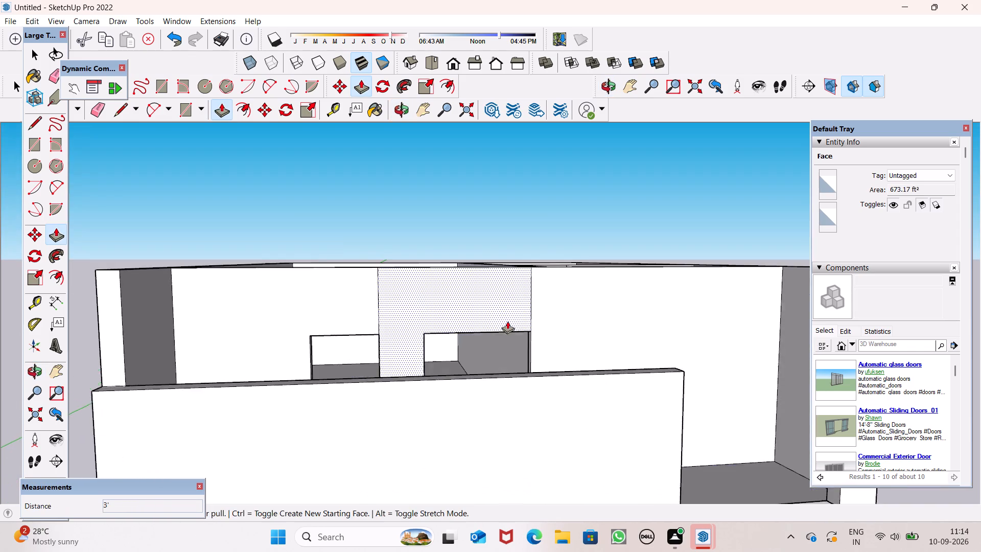
scroll(502, 315, "down", 6)
key("space")
Draw a 6" line across the top of the front room wall, starting from the inner partition's corner.
middle_click_drag(553, 359, 502, 482)
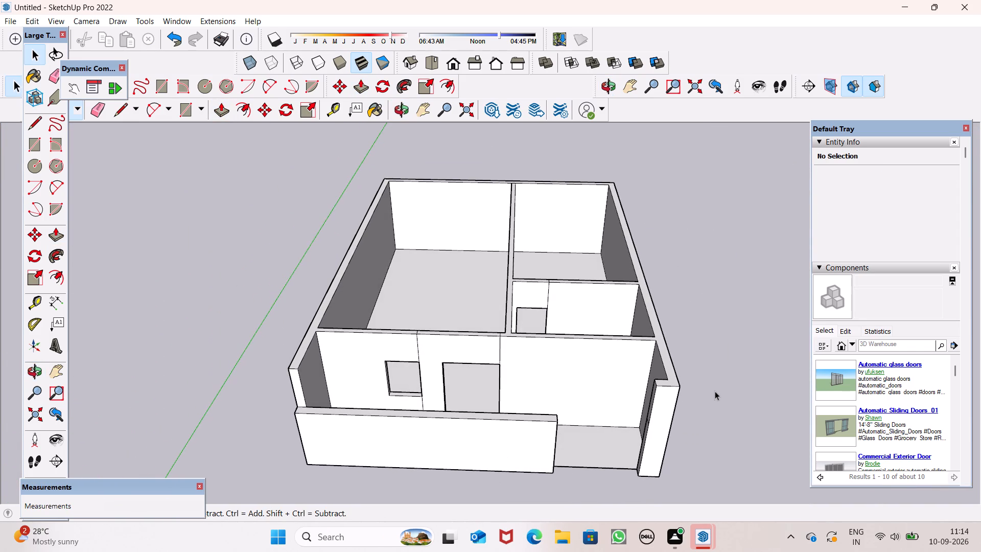
scroll(715, 391, "up", 8)
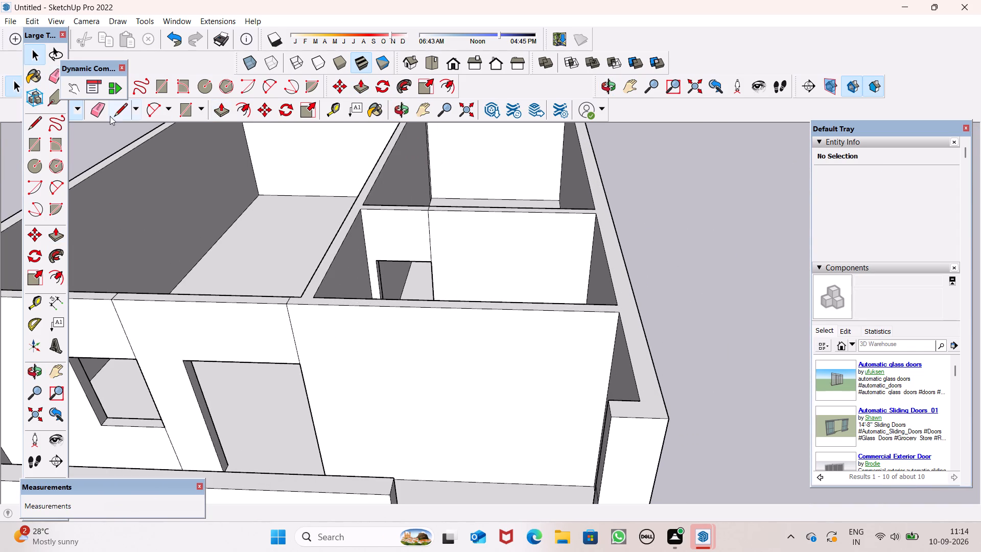
left_click(114, 113)
scroll(241, 301, "up", 3)
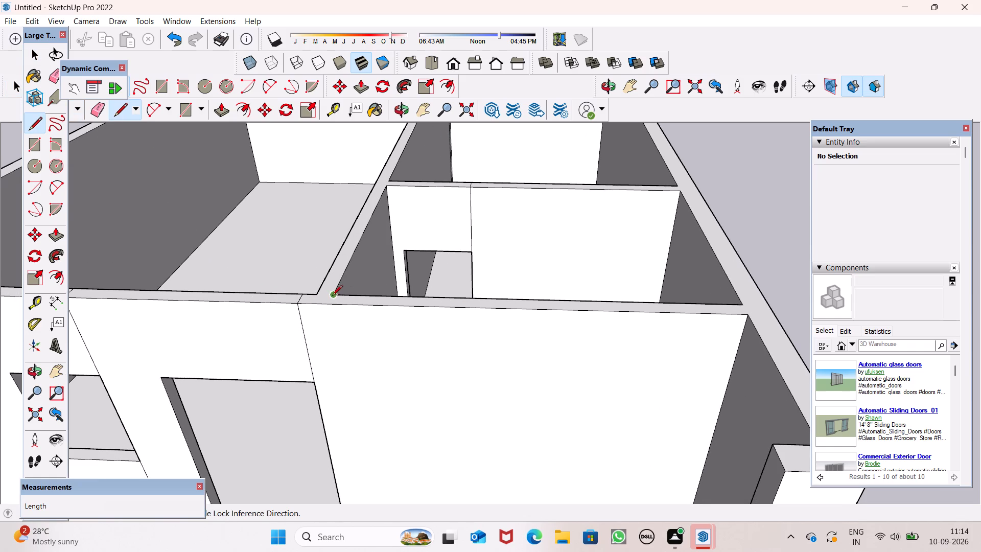
left_click(332, 296)
left_click(331, 304)
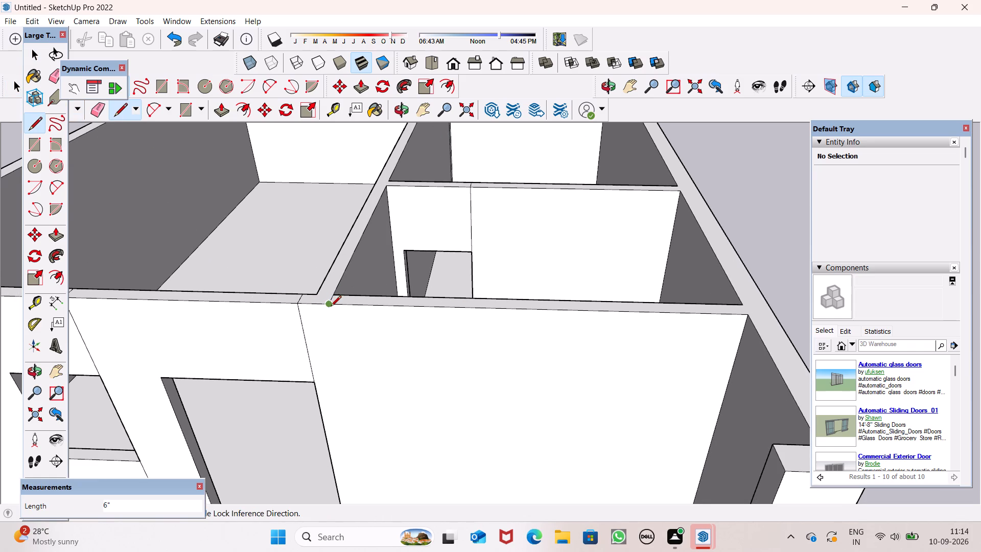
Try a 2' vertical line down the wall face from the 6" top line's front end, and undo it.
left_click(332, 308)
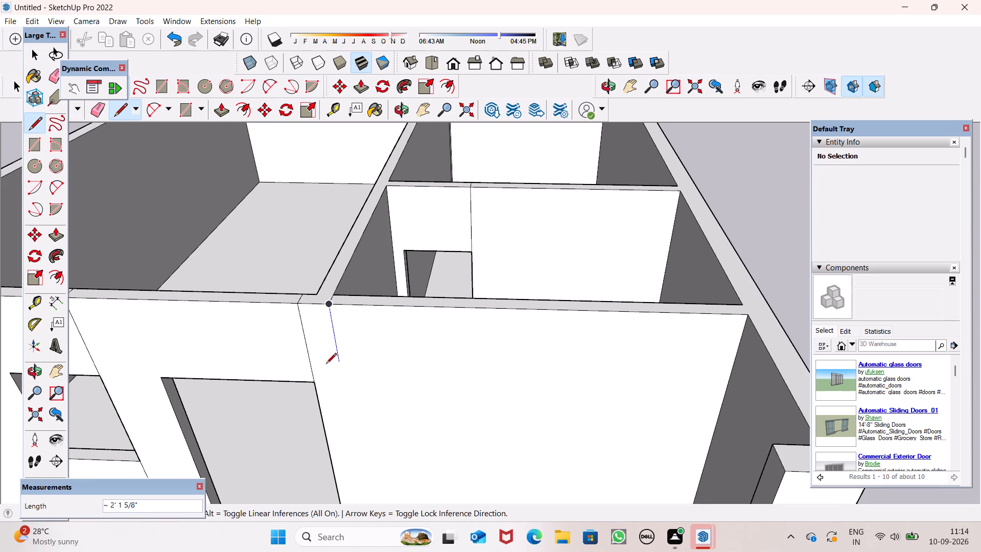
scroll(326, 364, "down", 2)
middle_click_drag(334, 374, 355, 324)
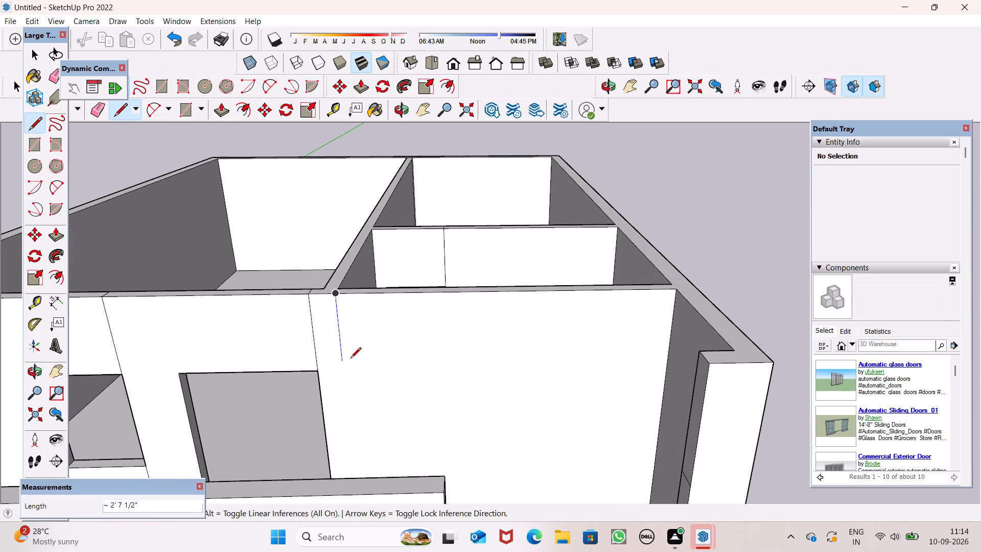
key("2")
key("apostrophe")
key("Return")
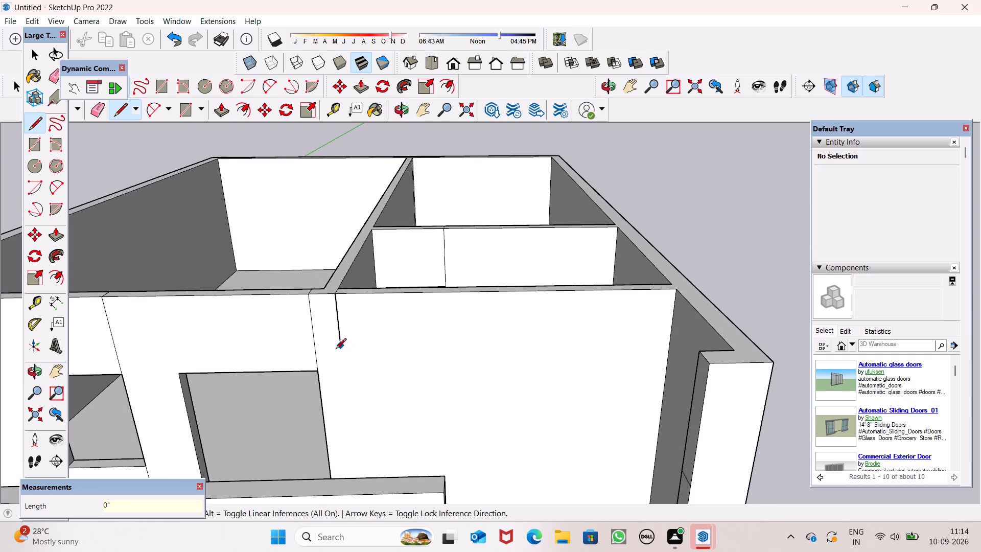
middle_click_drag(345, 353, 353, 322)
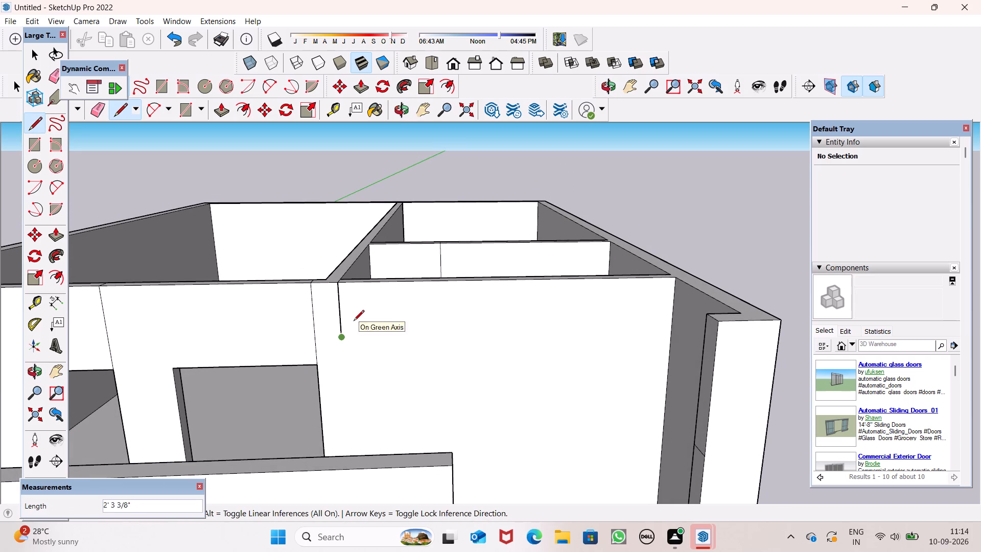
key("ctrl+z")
Outline a rectangle 2' 5" deep and about 6' 2" wide on the wall face, starting from the 6" top line's front end.
left_click(336, 285)
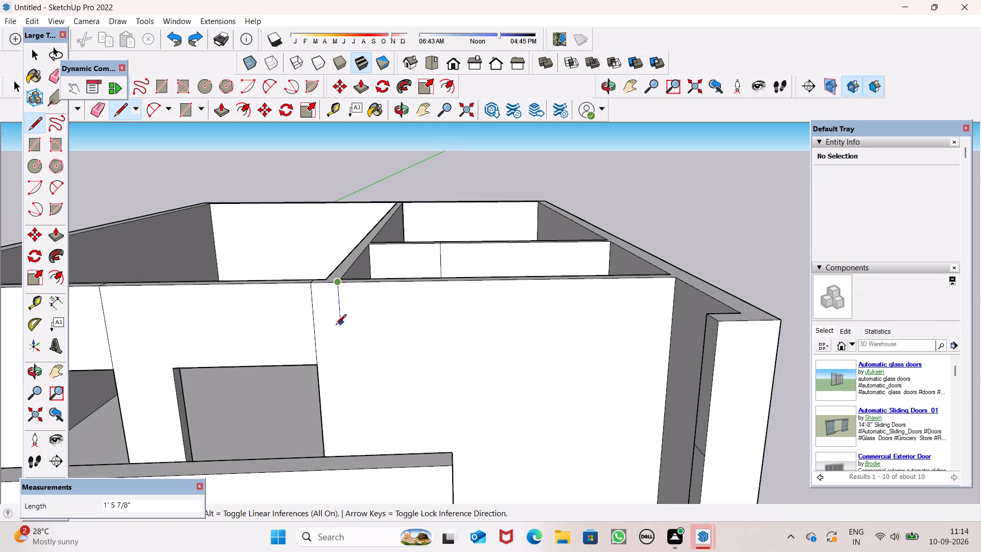
key("2")
key("apostrophe")
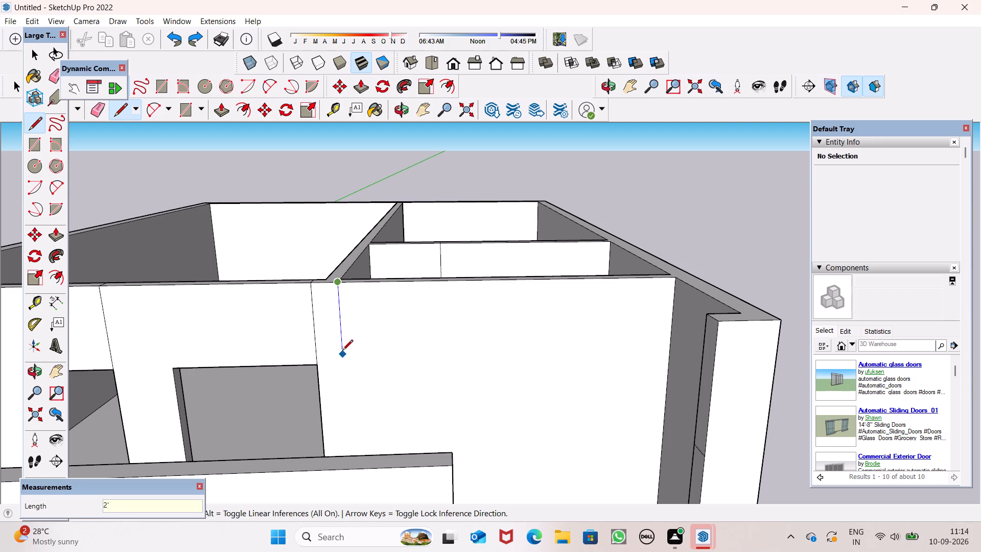
key("5")
key("shift+quotedbl")
key("Return")
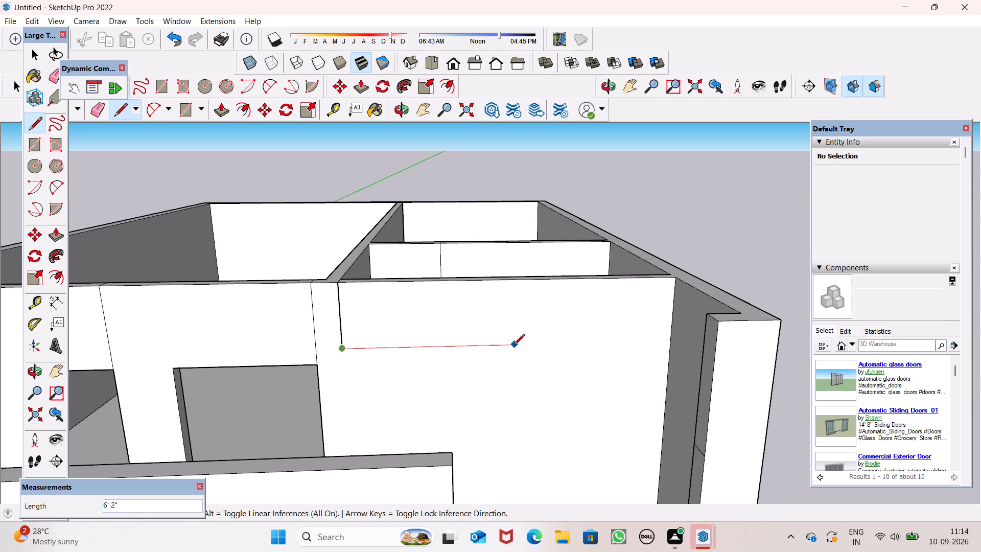
left_click(515, 346)
left_click(517, 284)
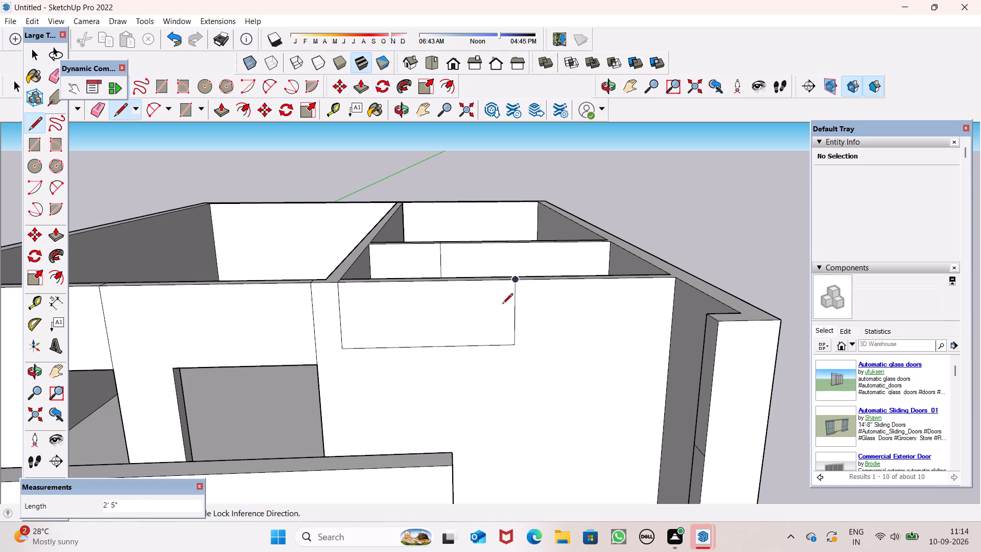
Draw lines from both lower corners of the outline to the floor: one vertical about 7' 7", the other slanted about 7' 8".
scroll(526, 328, "down", 9)
middle_click_drag(531, 359, 525, 411)
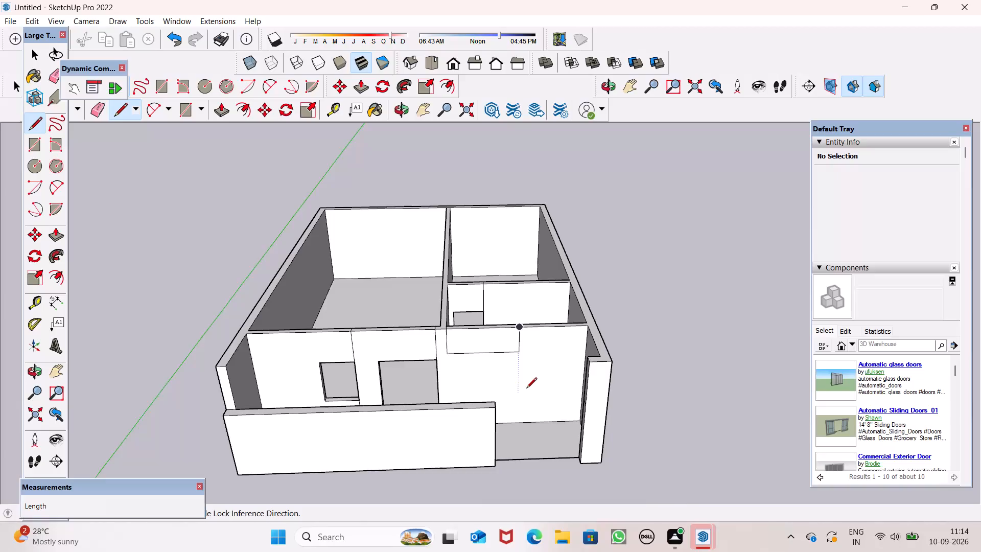
scroll(526, 379, "up", 6)
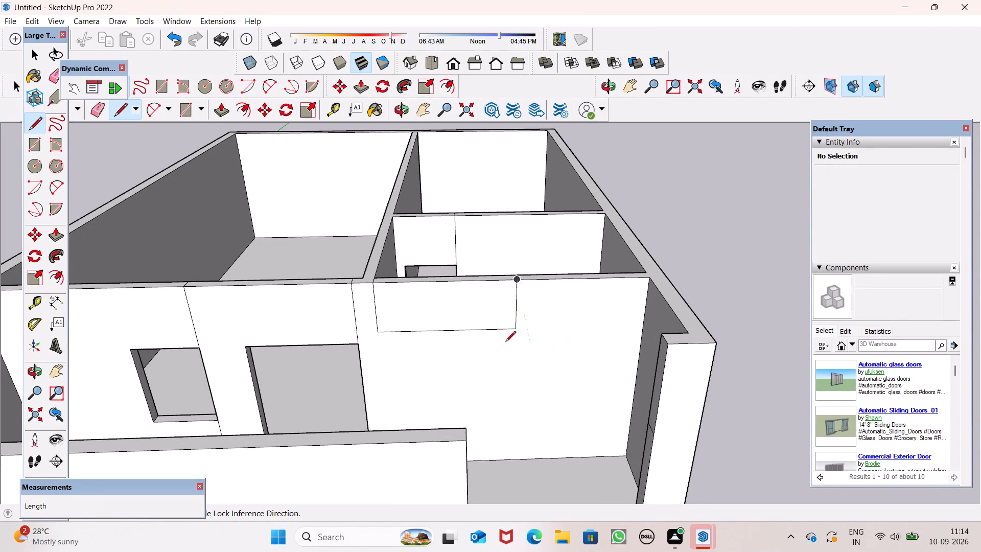
left_click(379, 333)
middle_click_drag(405, 375, 410, 476)
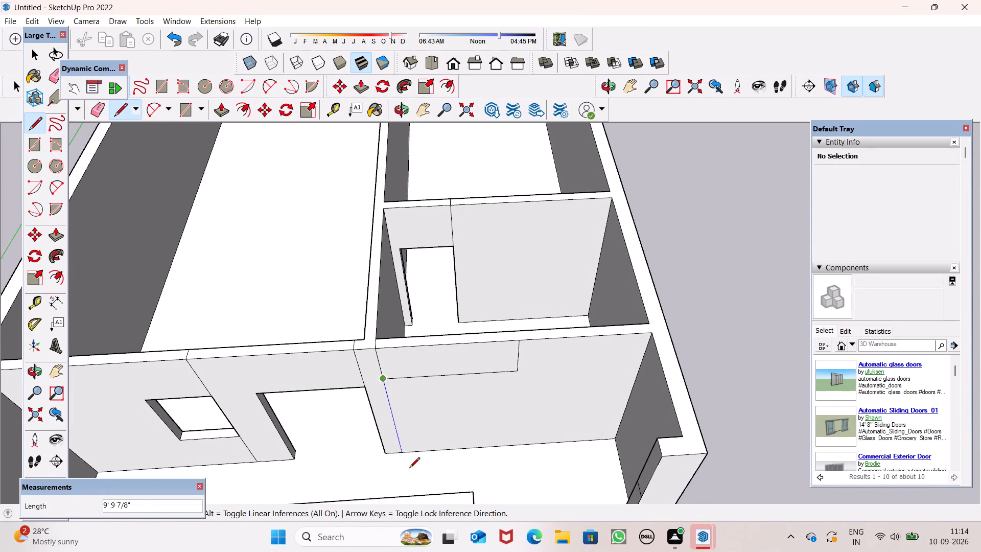
left_click(403, 453)
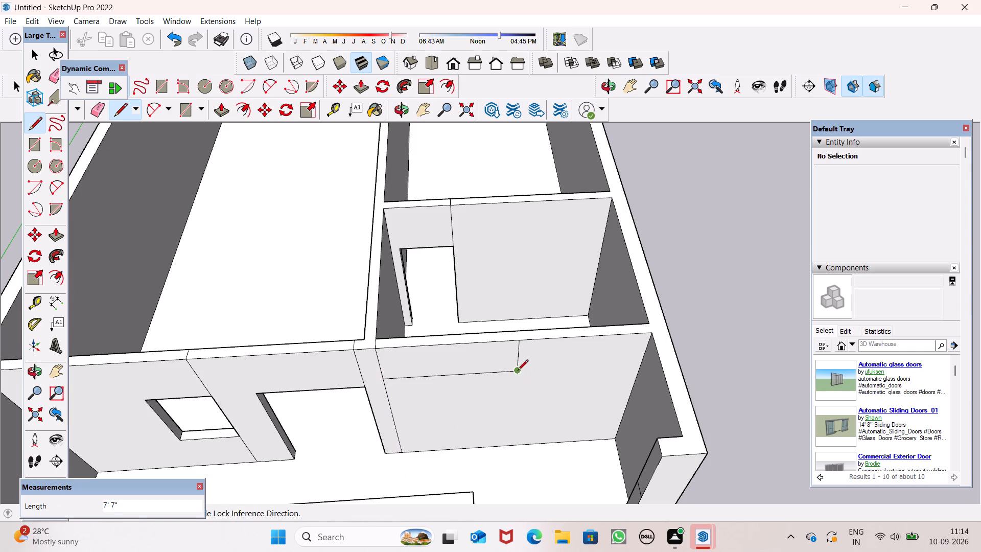
left_click_drag(517, 371, 517, 376)
left_click(489, 447)
key("space")
Draw a horizontal line about 6' 1" long between the two floor-reaching lines, slightly below the outline's lower edge.
middle_click_drag(549, 412, 547, 359)
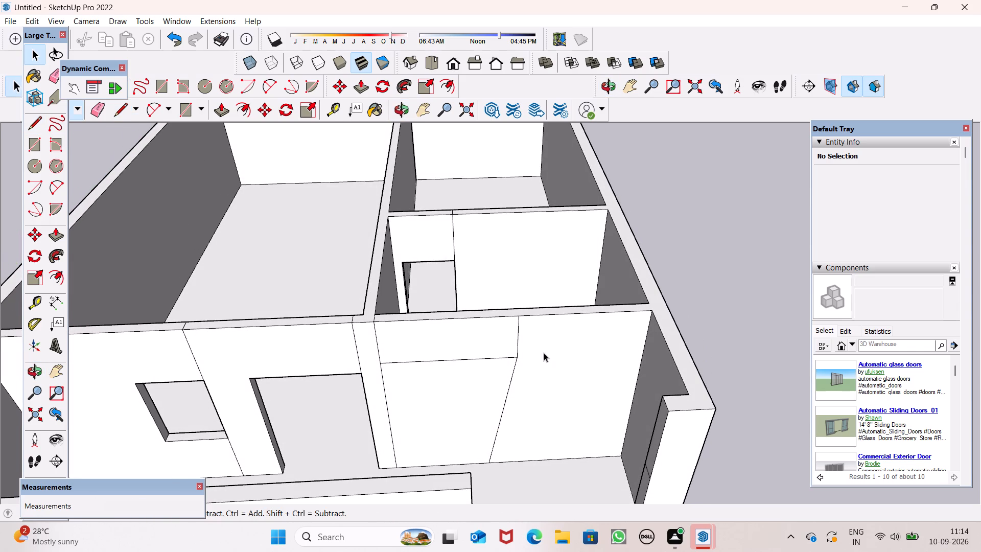
middle_click_drag(480, 377, 485, 305)
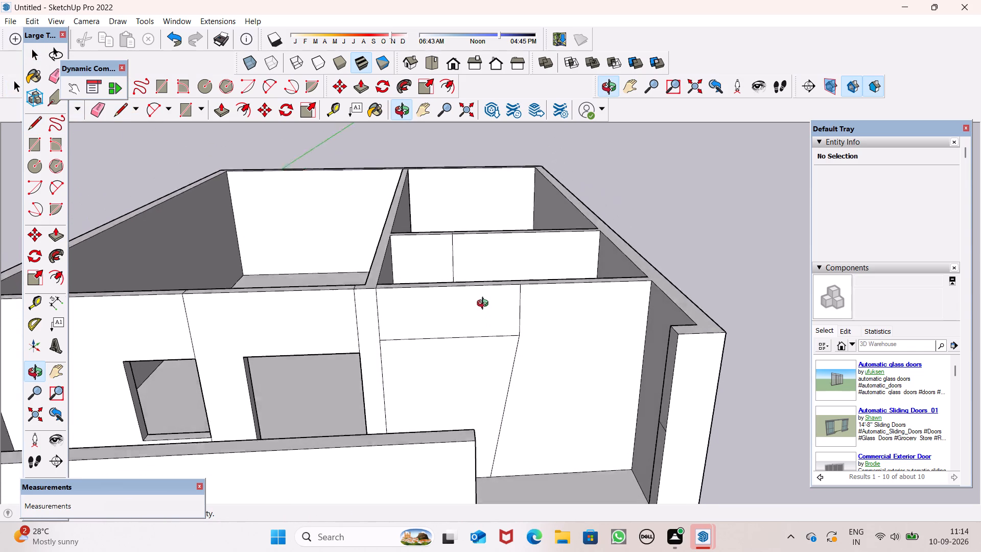
middle_click_drag(485, 305, 481, 314)
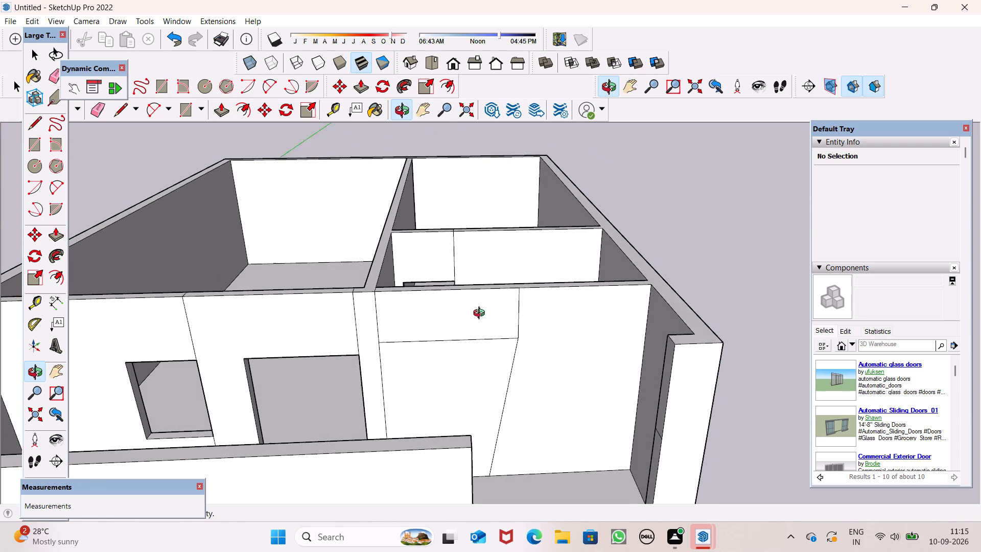
middle_click_drag(481, 314, 495, 290)
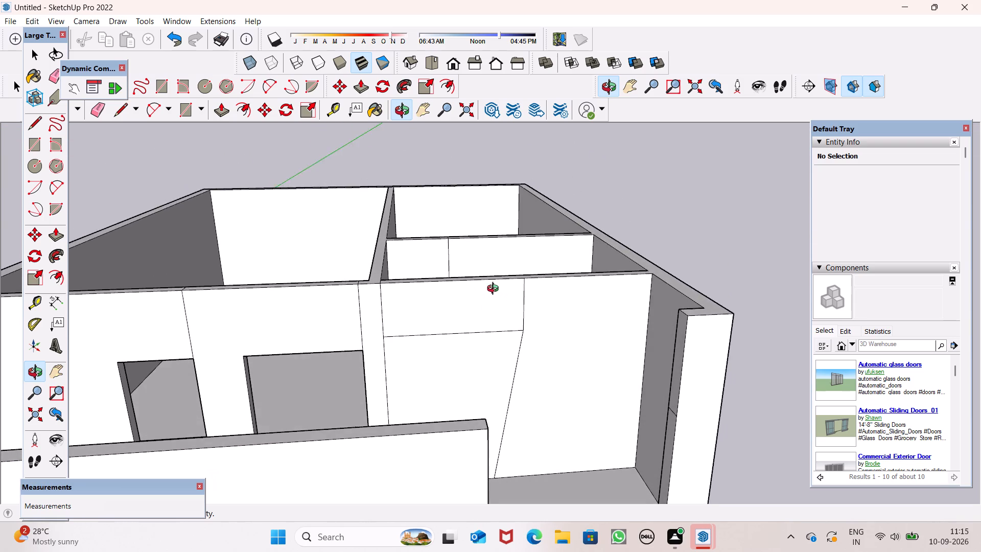
middle_click_drag(495, 290, 476, 247)
left_click(119, 117)
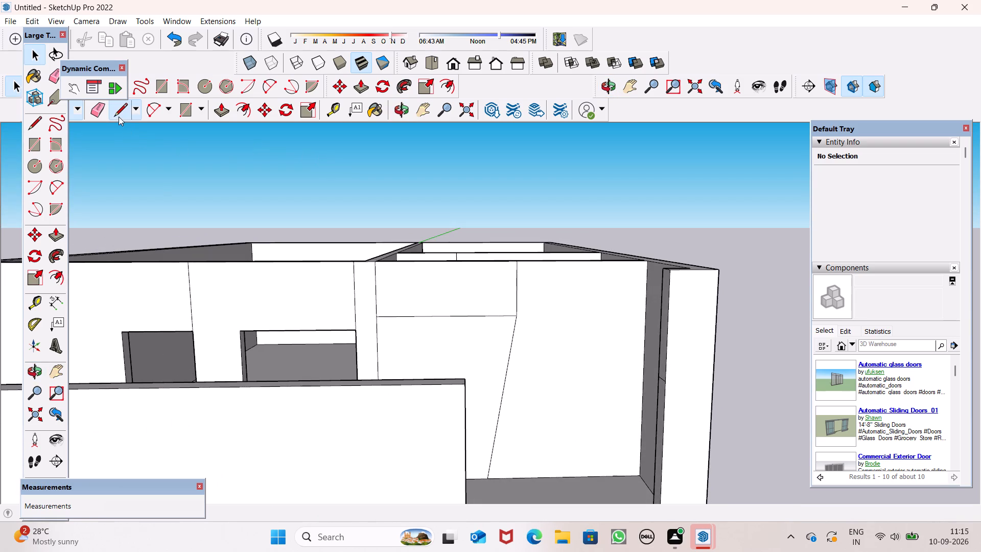
left_click(377, 332)
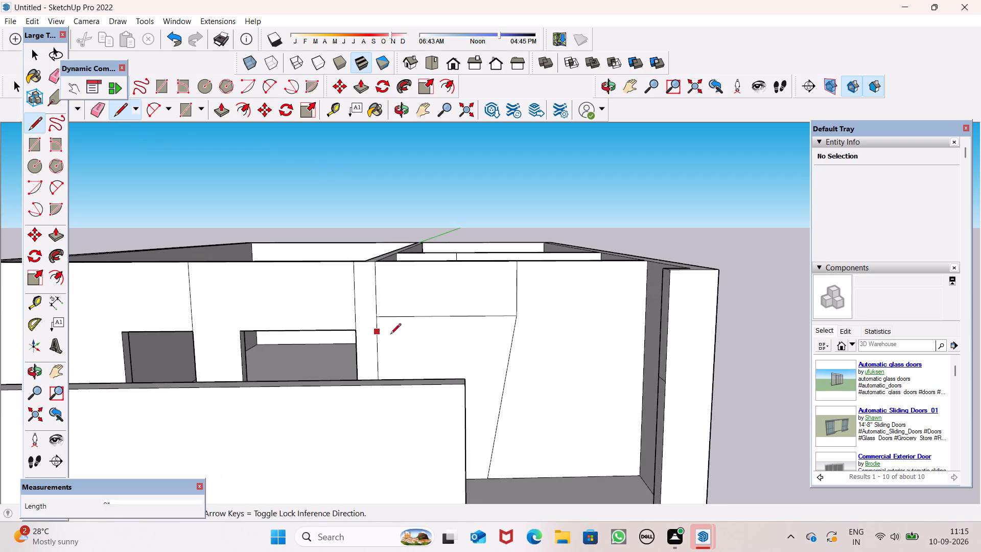
left_click(512, 332)
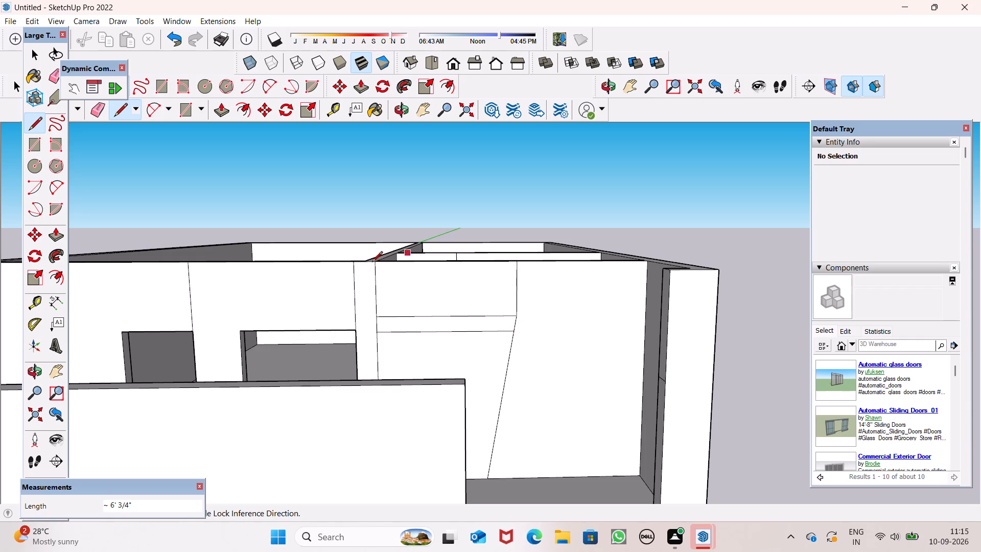
Erase the upper of the two horizontal lines on the wall face.
left_click(103, 112)
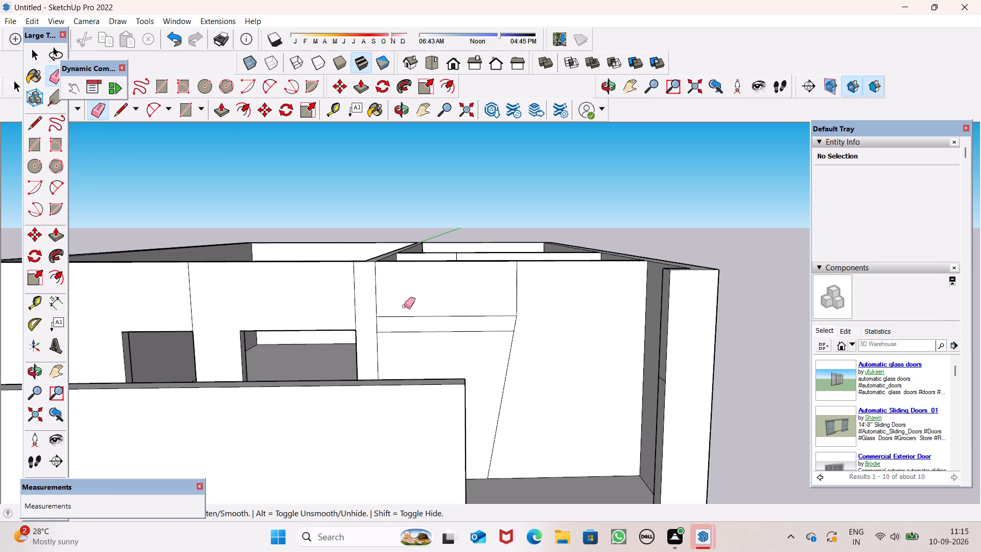
left_click_drag(411, 311, 411, 318)
key("space")
key("space")
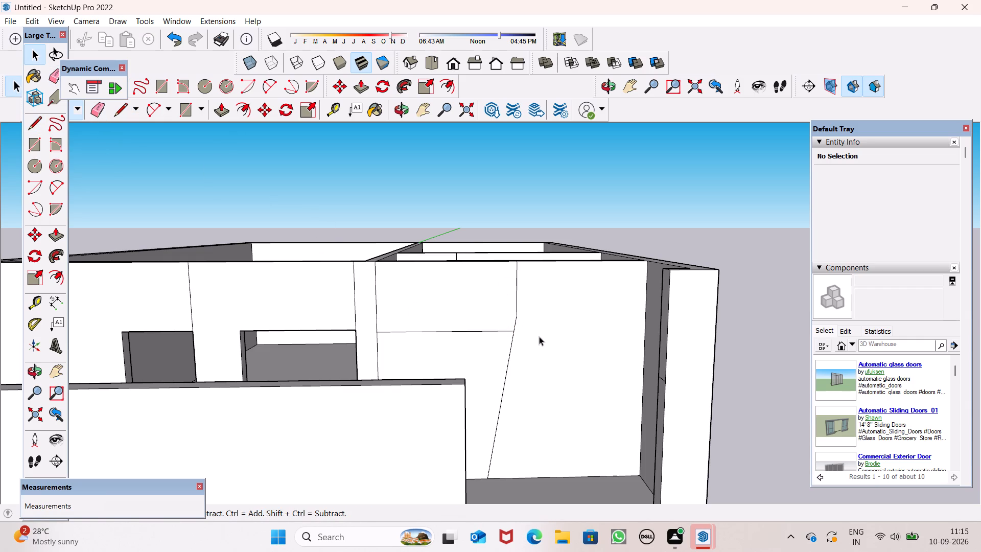
Draw a second line from the horizontal line's far end to the floor, close beside the slanted line.
left_click(115, 110)
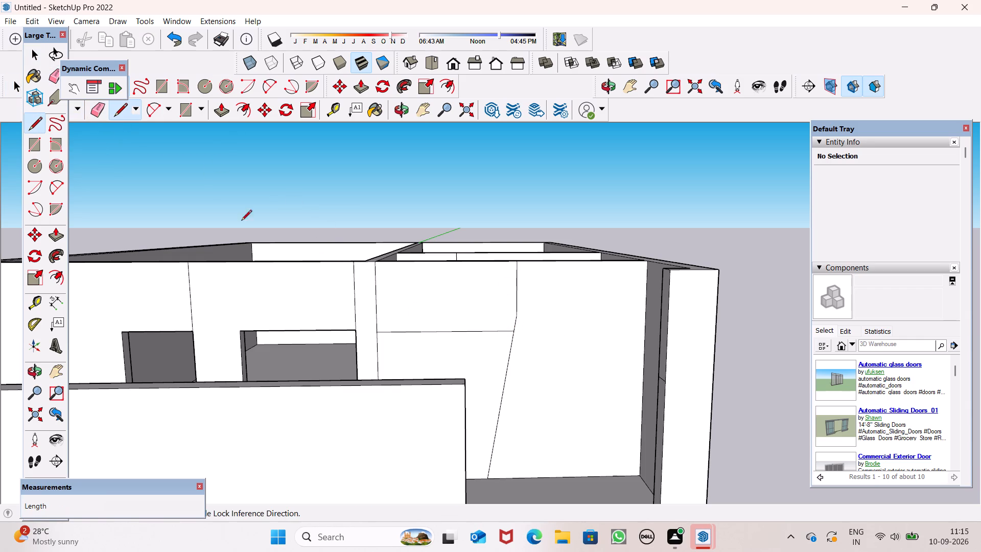
left_click(513, 332)
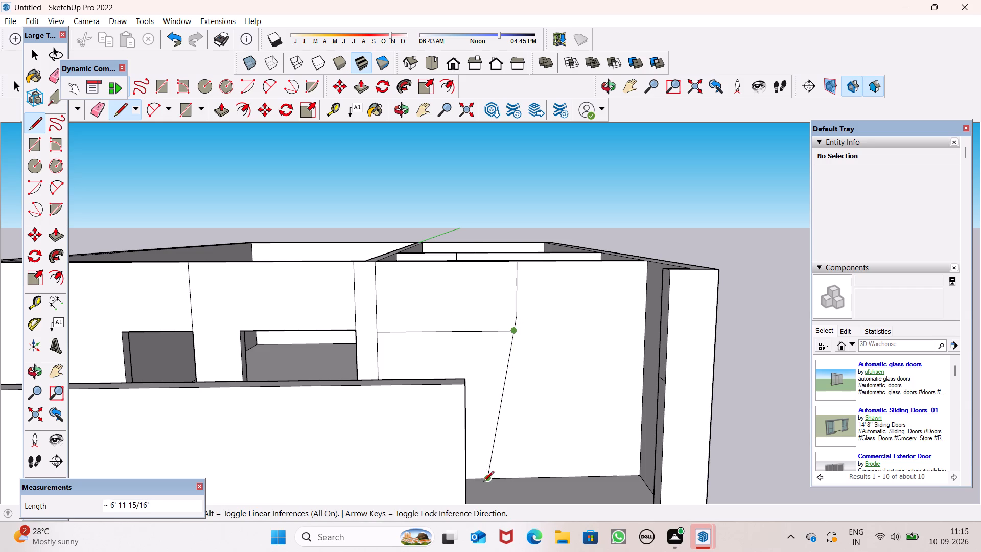
scroll(485, 482, "up", 4)
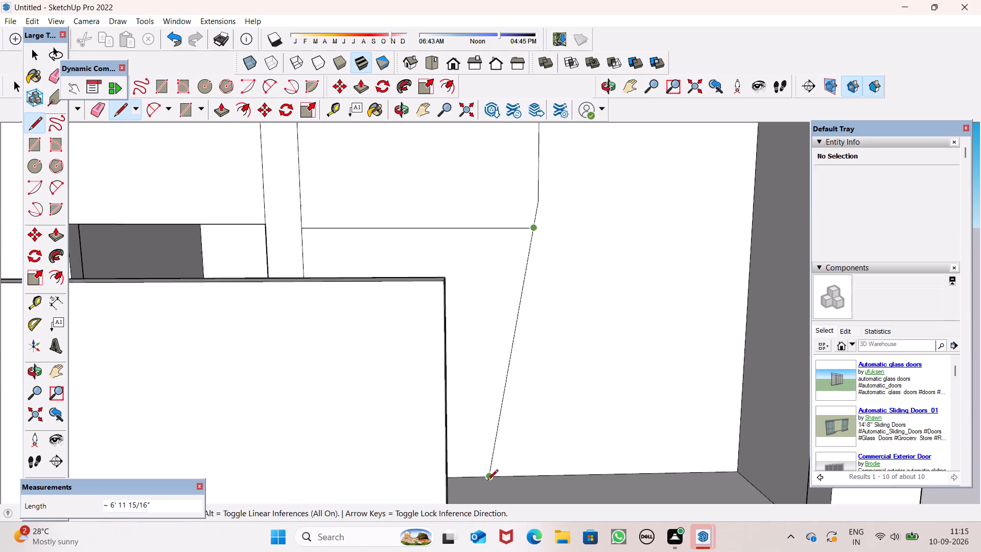
scroll(487, 481, "up", 4)
left_click(476, 476)
scroll(516, 421, "down", 6)
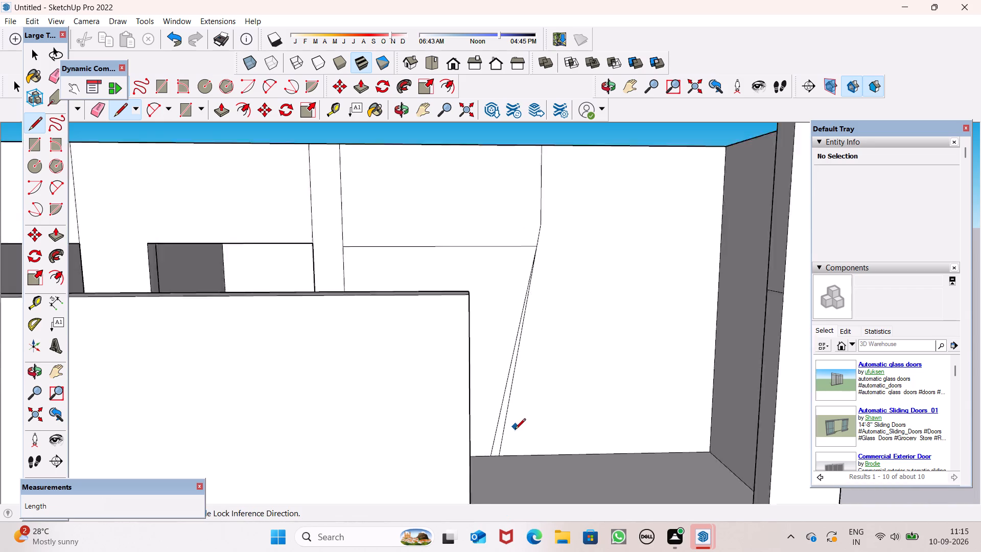
scroll(515, 430, "down", 2)
key("space")
Erase the original slanted line and the short slanted and vertical segments above the horizontal line's far end.
left_click(89, 103)
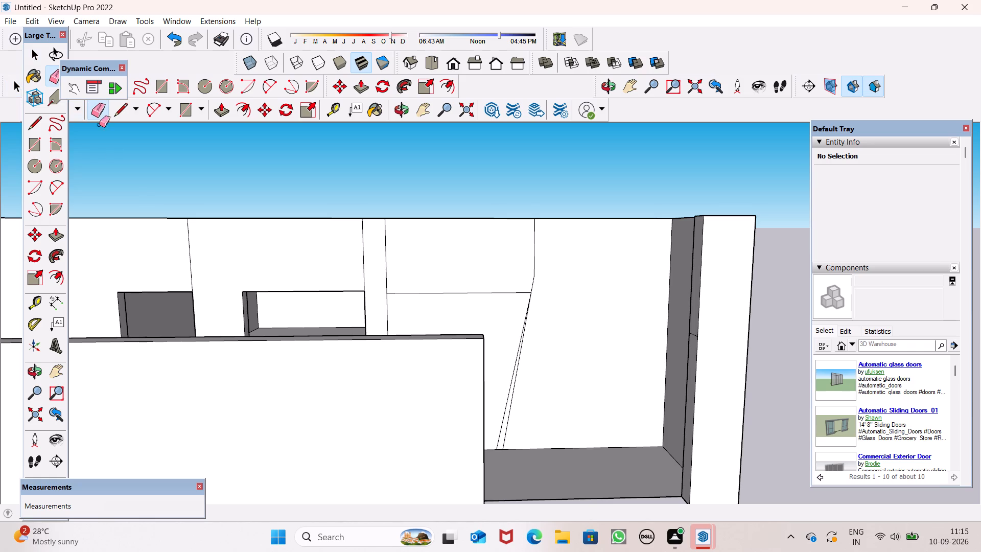
scroll(541, 400, "up", 6)
left_click_drag(486, 428, 478, 436)
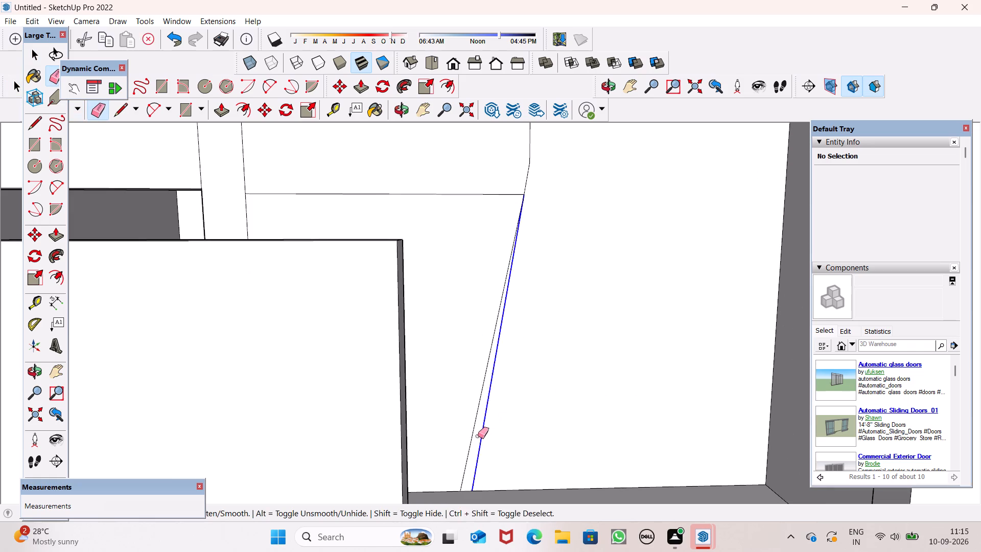
left_click_drag(478, 436, 477, 439)
scroll(622, 358, "down", 7)
scroll(574, 256, "up", 6)
left_click_drag(573, 259, 583, 257)
left_click_drag(570, 270, 589, 275)
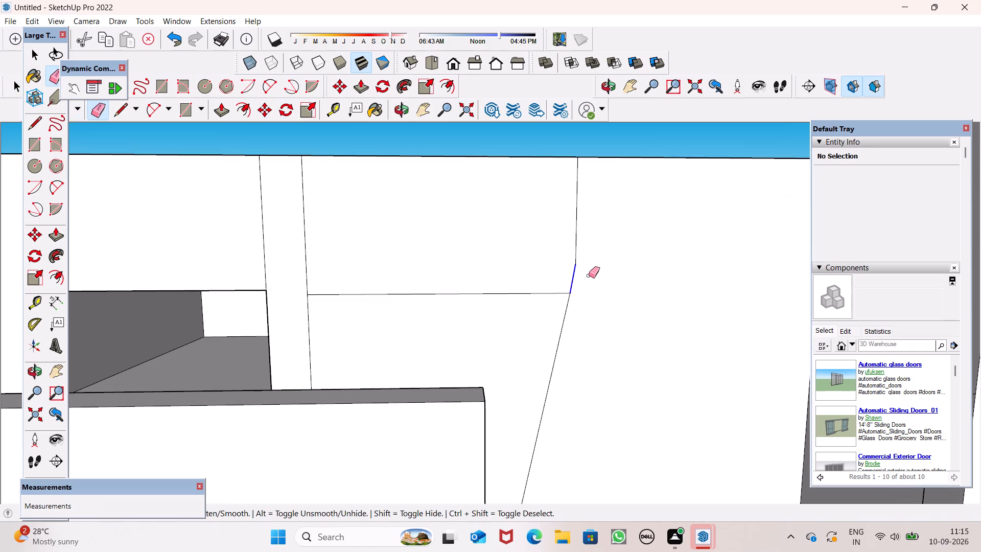
left_click_drag(589, 275, 586, 275)
left_click_drag(575, 259, 568, 262)
key("space")
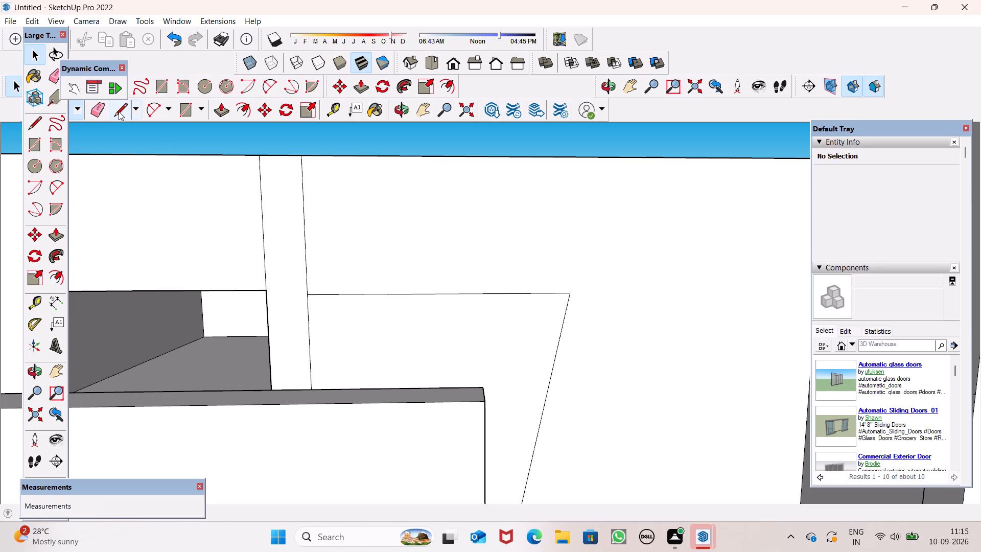
Draw a vertical line from the horizontal line's far end up to the wall's top edge.
left_click(119, 111)
left_click_drag(572, 295, 572, 294)
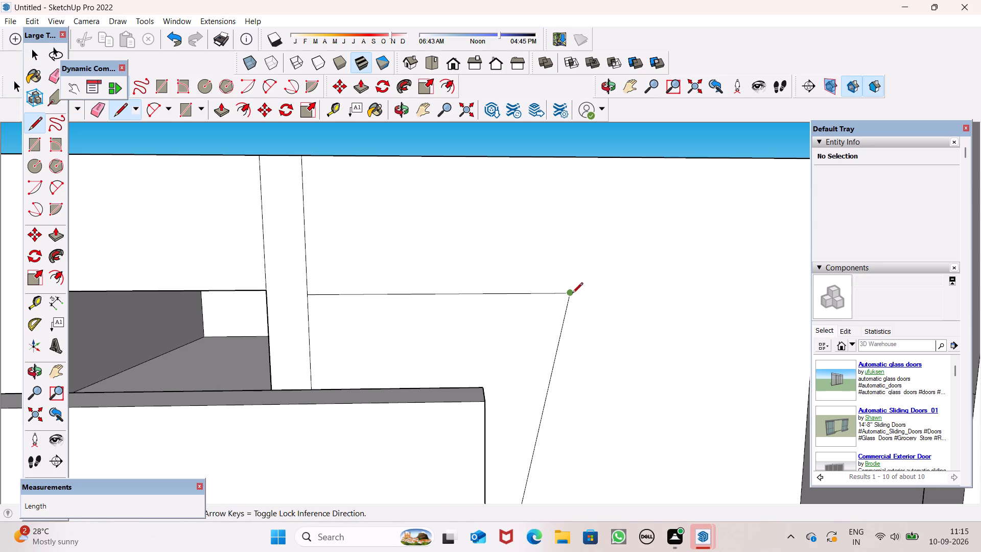
left_click_drag(572, 294, 572, 281)
left_click(578, 159)
key("space")
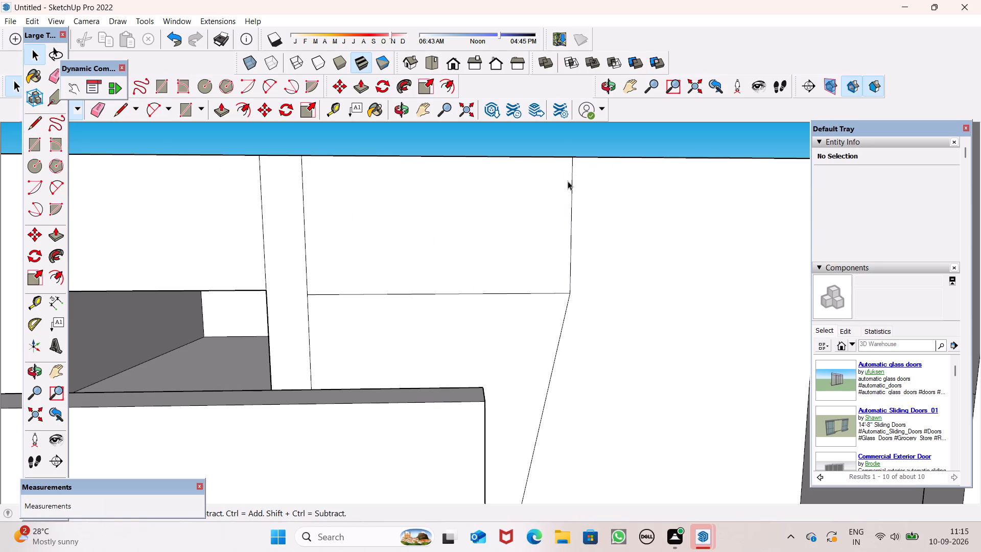
key("space")
Push the face below the horizontal line 6" through the wall to cut the floor-reaching opening.
scroll(559, 189, "down", 10)
middle_click_drag(580, 201, 564, 347)
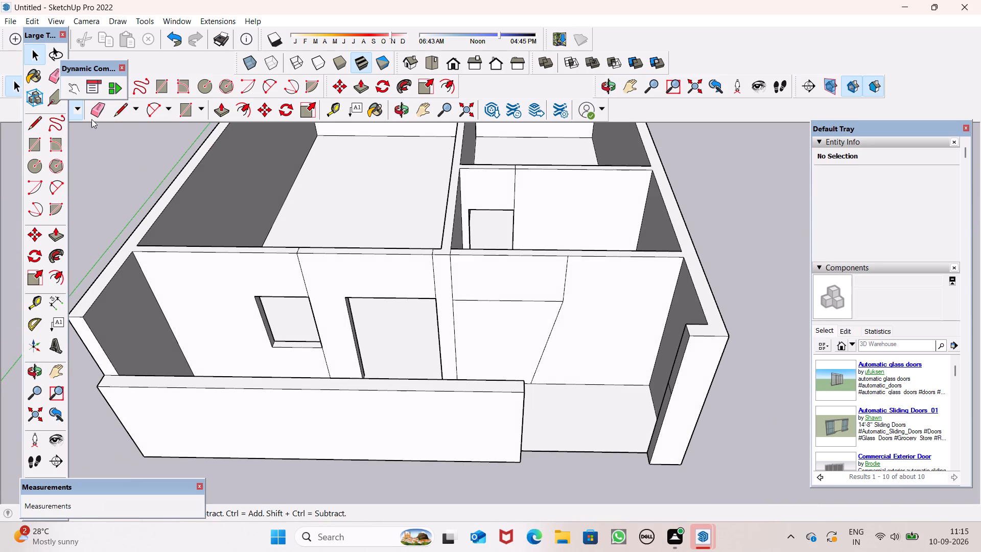
left_click(224, 112)
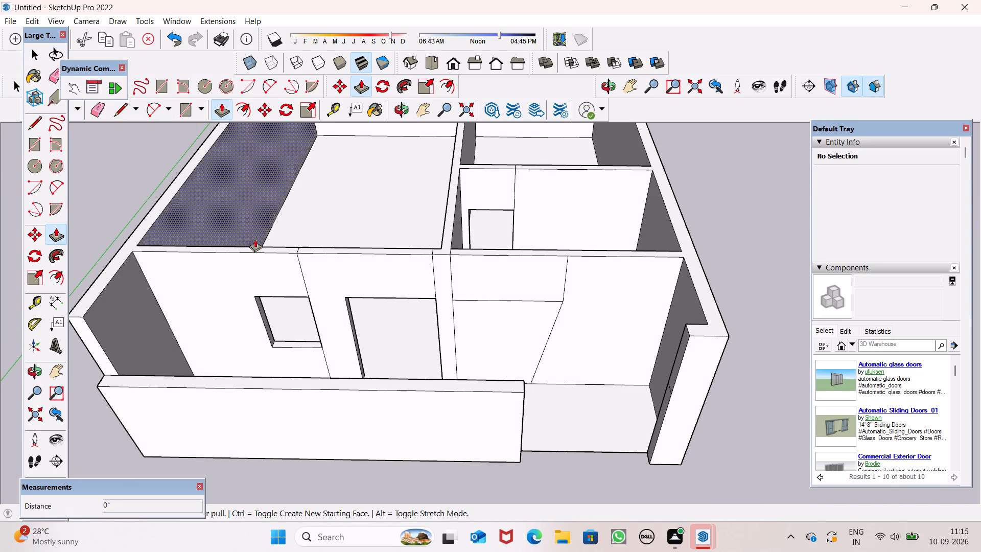
left_click_drag(492, 336, 493, 313)
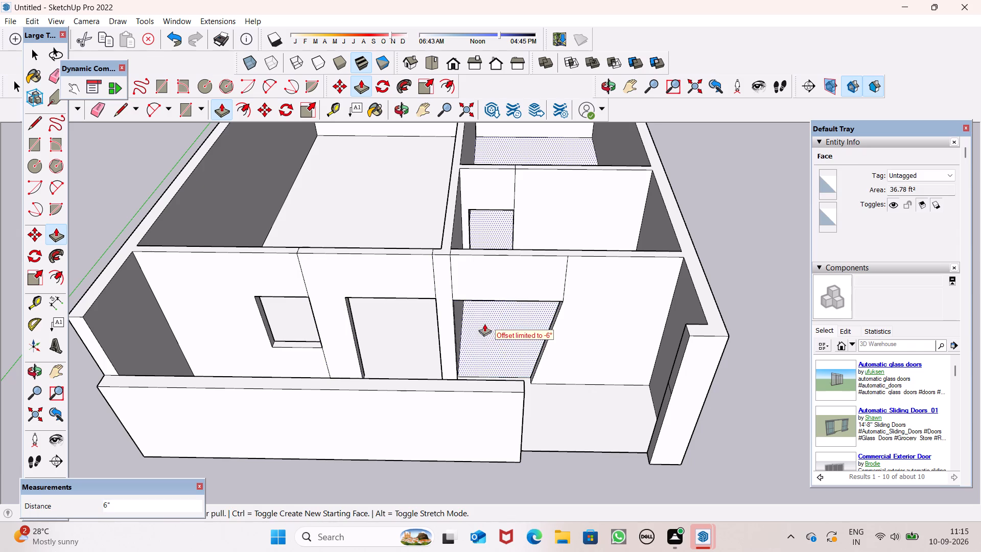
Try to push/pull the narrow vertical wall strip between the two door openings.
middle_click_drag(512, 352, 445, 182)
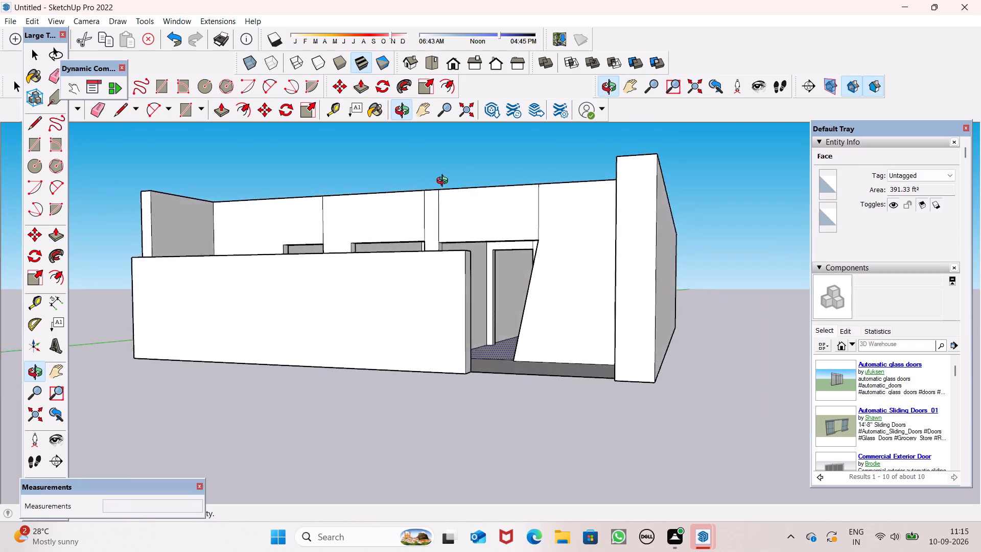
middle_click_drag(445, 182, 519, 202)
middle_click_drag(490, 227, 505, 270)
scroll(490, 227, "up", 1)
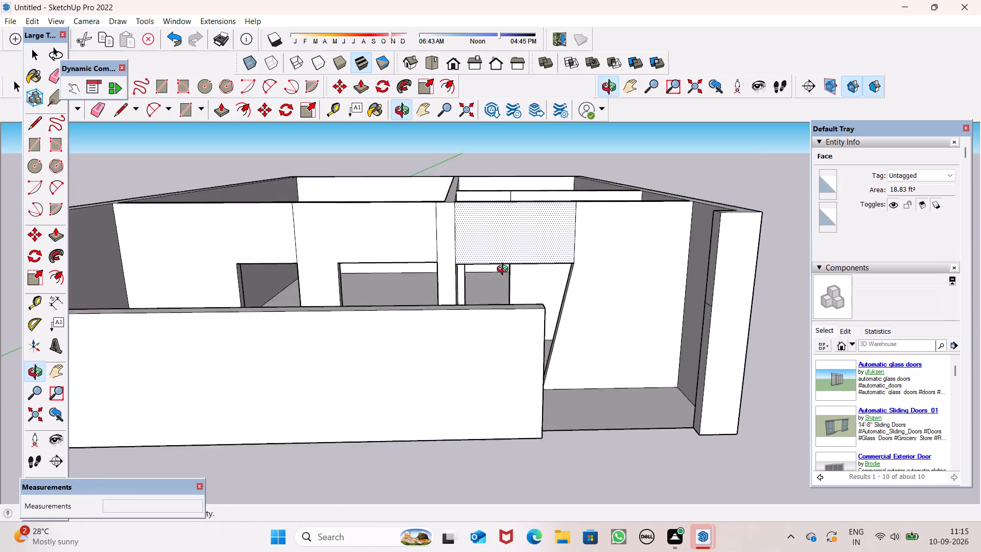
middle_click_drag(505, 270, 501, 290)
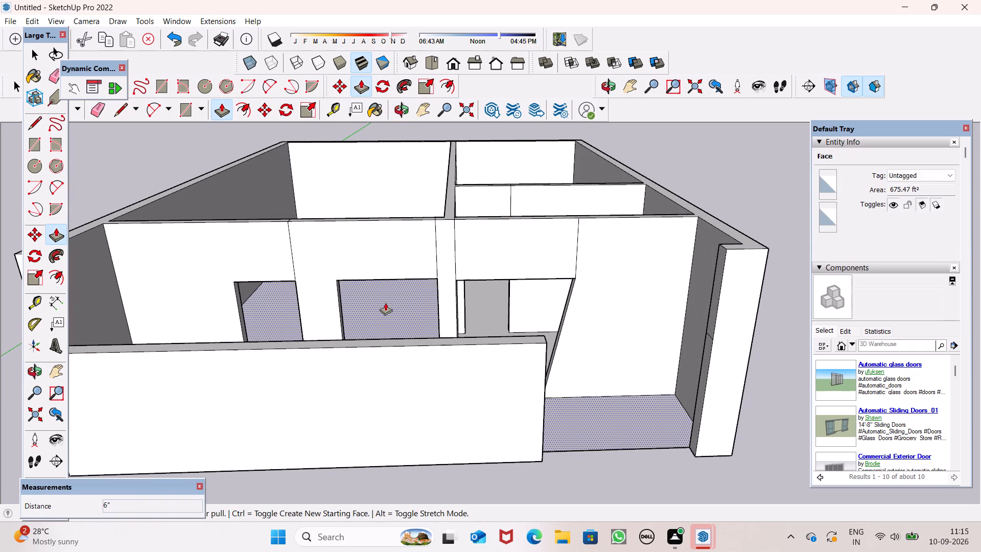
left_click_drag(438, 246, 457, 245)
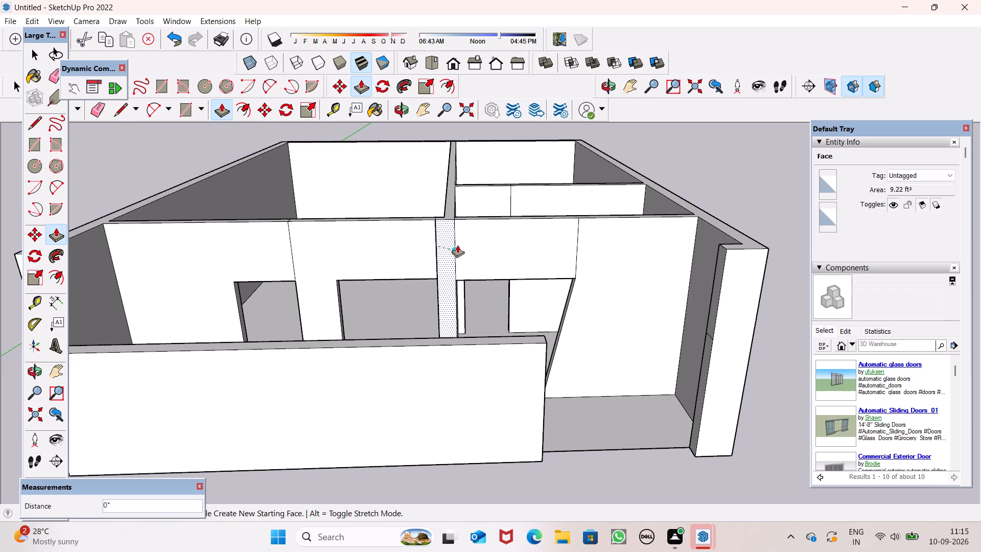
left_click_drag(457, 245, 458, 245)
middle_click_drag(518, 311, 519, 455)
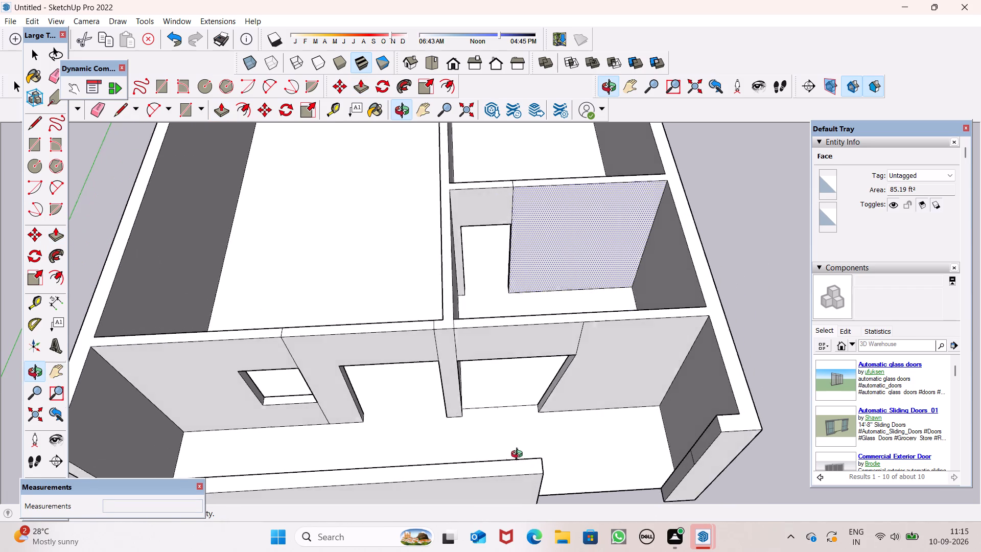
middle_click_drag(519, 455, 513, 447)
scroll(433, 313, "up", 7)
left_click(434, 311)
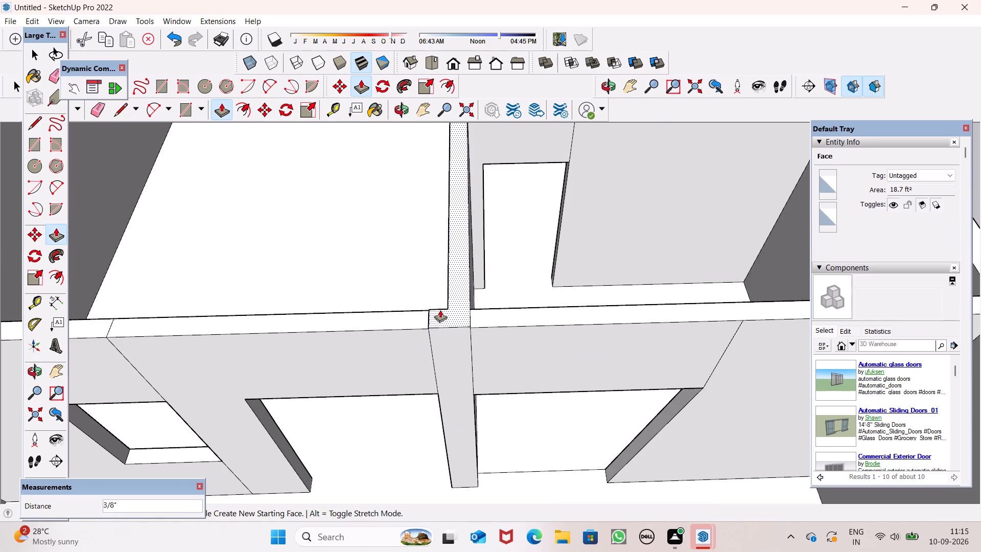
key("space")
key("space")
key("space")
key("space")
Erase leftover edges on the front room wall around the door openings.
left_click(101, 114)
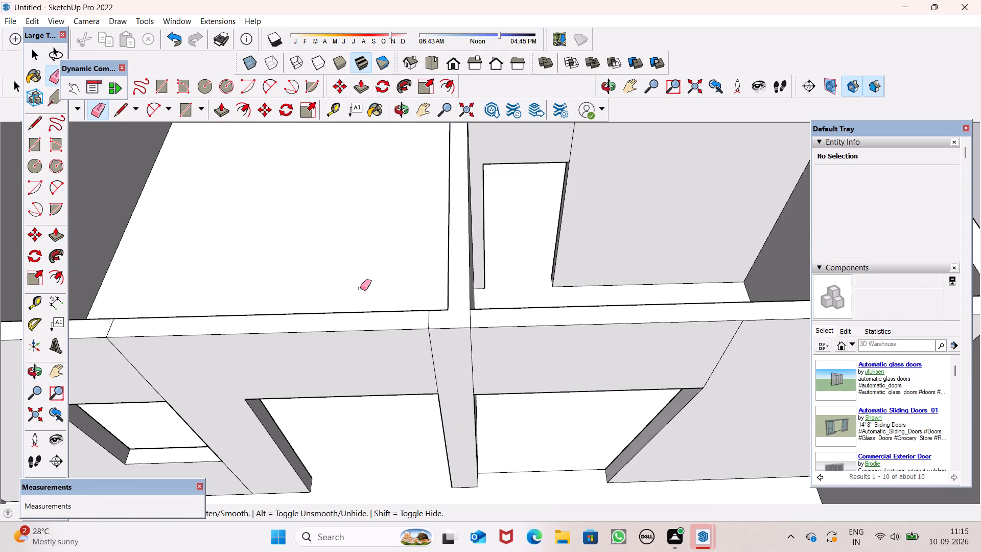
Erase the leftover seam lines on the porch wall's top and face where the interior partition joins it.
scroll(372, 310, "up", 4)
left_click_drag(538, 335, 522, 350)
left_click_drag(534, 395, 540, 406)
left_click_drag(683, 395, 618, 398)
left_click_drag(671, 336, 645, 354)
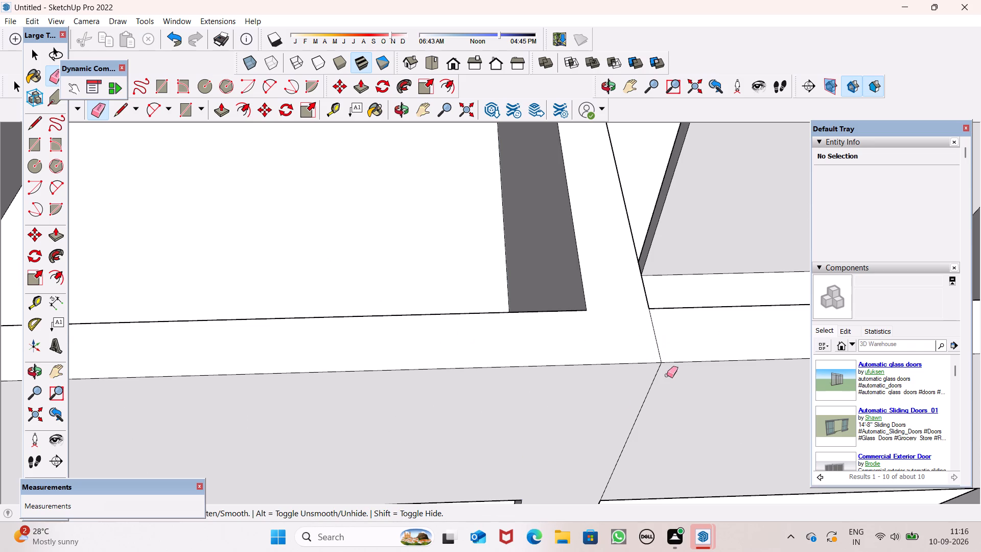
left_click_drag(659, 379, 635, 379)
left_click_drag(666, 340, 639, 355)
Erase the vertical seam line beside the window on the porch-side face of the wall.
scroll(267, 215, "down", 7)
scroll(160, 211, "down", 1)
scroll(419, 286, "up", 7)
left_click_drag(461, 250, 447, 255)
scroll(476, 233, "down", 14)
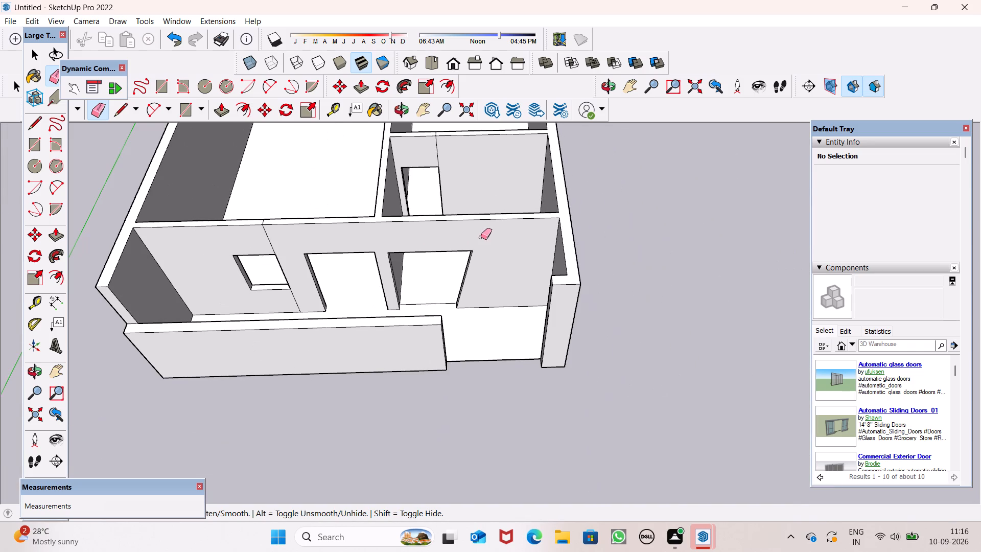
scroll(151, 257, "up", 7)
scroll(320, 363, "up", 6)
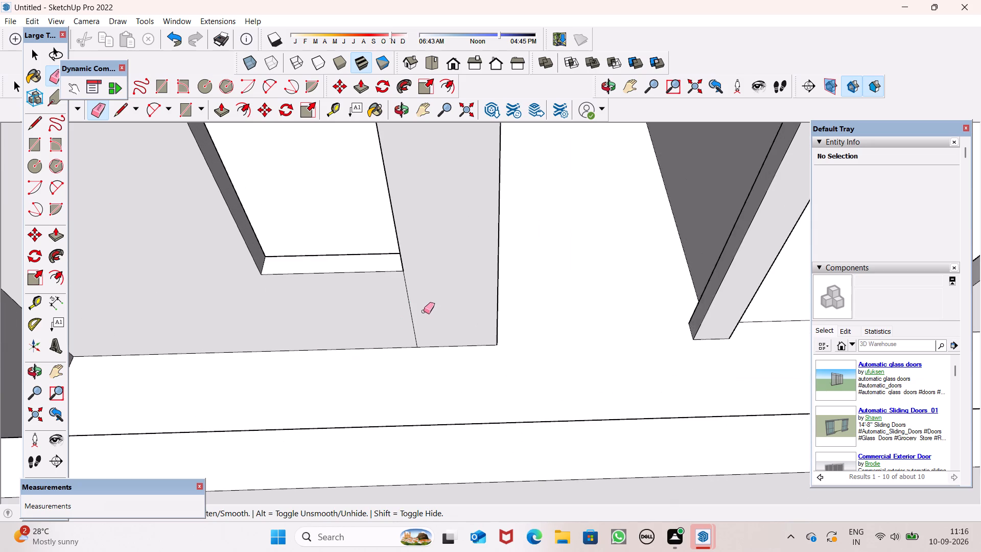
left_click_drag(419, 314, 408, 321)
scroll(428, 282, "up", 1)
scroll(428, 282, "down", 8)
left_click_drag(406, 171, 365, 183)
scroll(395, 197, "down", 3)
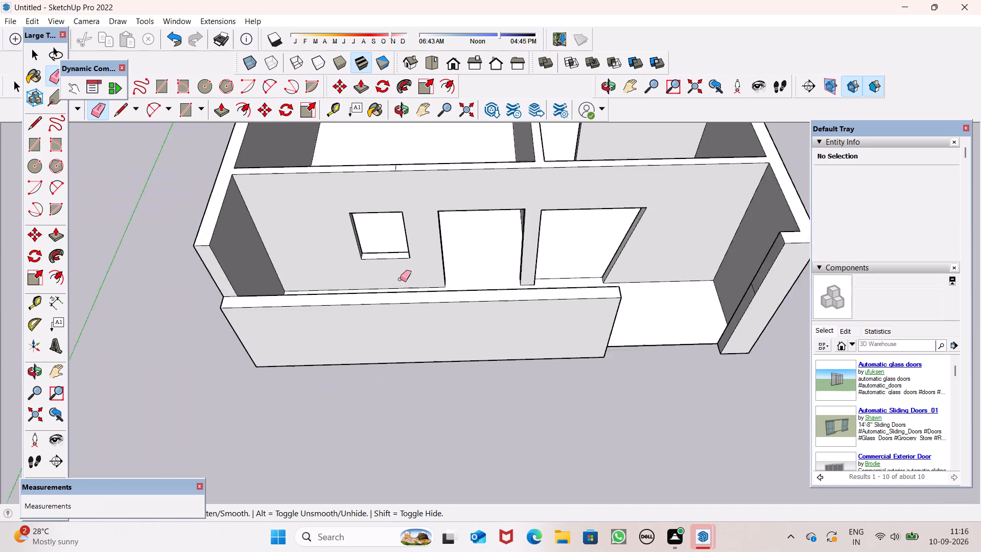
Erase the short seam line crossing the top of the porch wall above the window.
scroll(400, 279, "down", 7)
middle_click_drag(407, 199, 453, 354)
scroll(349, 270, "up", 16)
middle_click(399, 264)
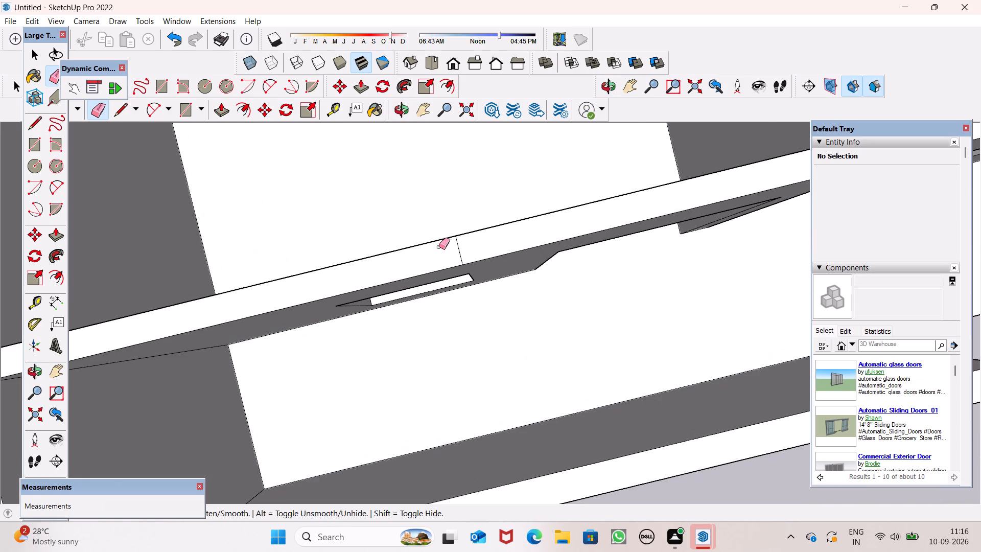
left_click_drag(461, 247, 436, 250)
Erase the vertical seams beside the window and near the partition corner on the large room's inner wall face.
scroll(485, 199, "down", 9)
middle_click_drag(532, 236, 518, 396)
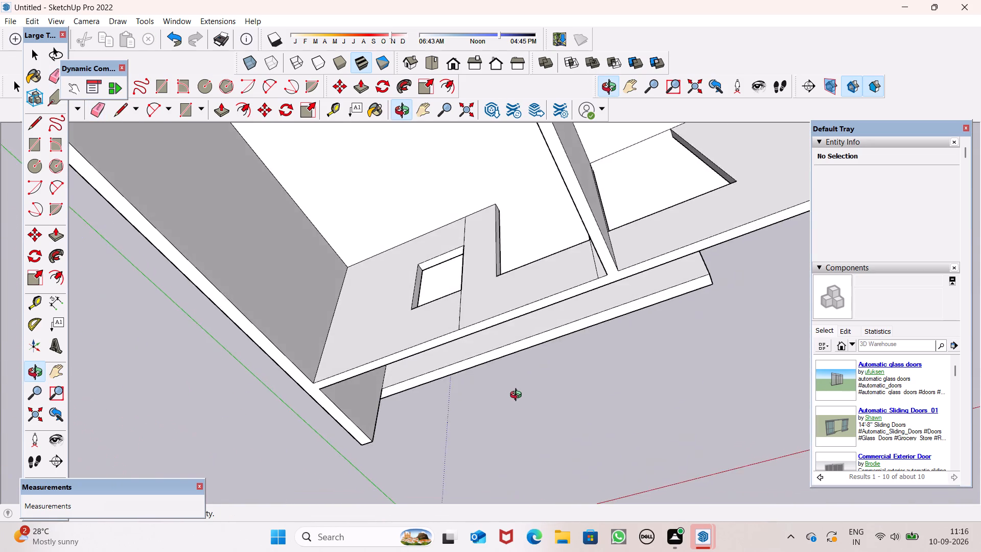
middle_click_drag(518, 396, 562, 444)
scroll(486, 347, "up", 4)
left_click_drag(470, 329, 483, 323)
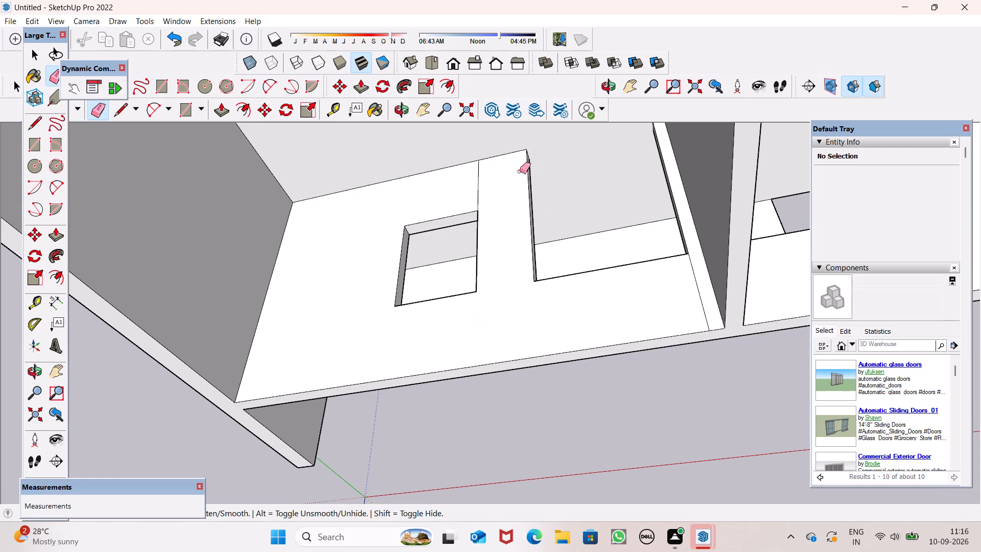
left_click_drag(486, 191, 443, 187)
left_click_drag(494, 190, 473, 195)
scroll(481, 196, "down", 5)
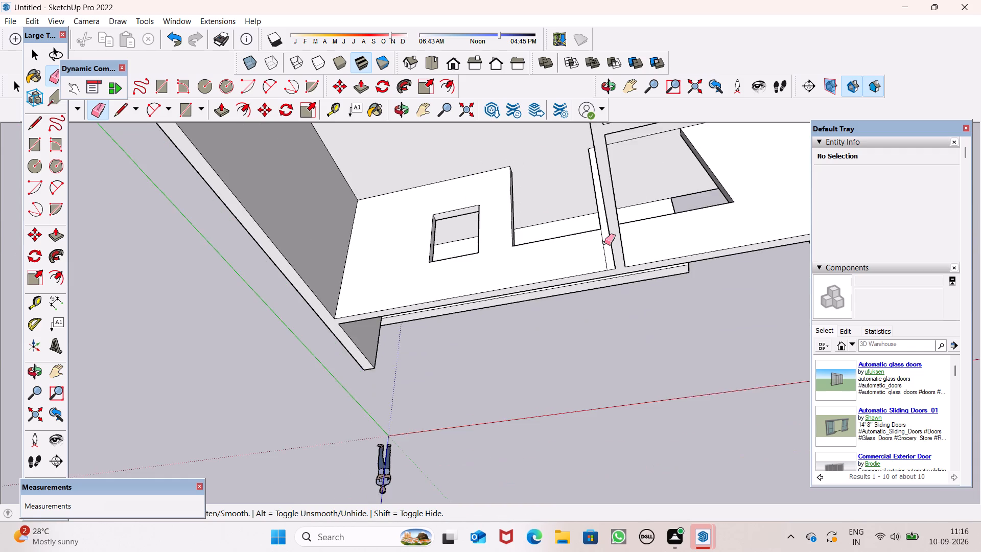
scroll(605, 243, "up", 12)
left_click_drag(598, 275, 589, 279)
Erase the seam line above the doorway in the partition between the two small rooms and the one across its top.
scroll(475, 280, "down", 10)
middle_click_drag(457, 292, 329, 181)
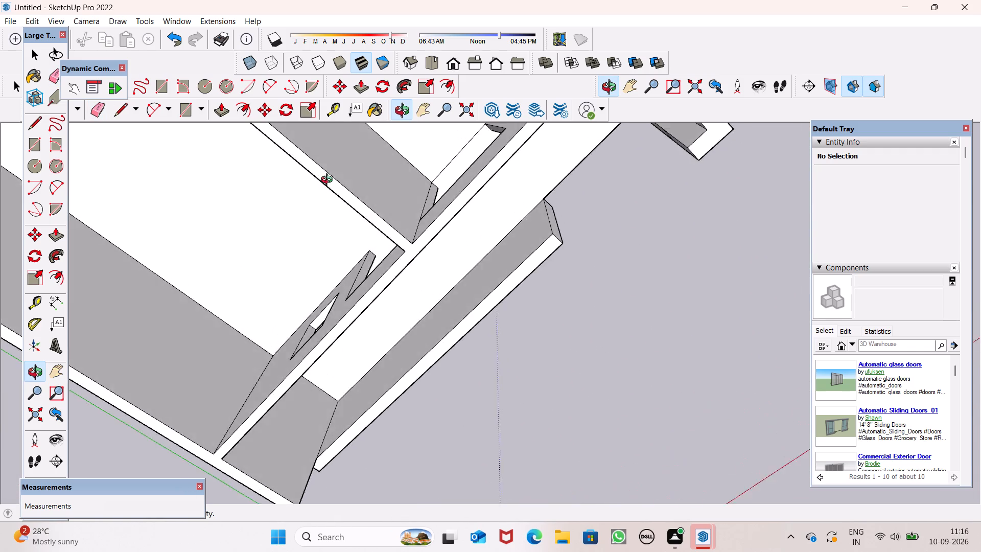
middle_click_drag(329, 181, 565, 150)
scroll(415, 246, "down", 6)
middle_click_drag(497, 310, 398, 471)
scroll(272, 358, "down", 1)
scroll(402, 227, "up", 1)
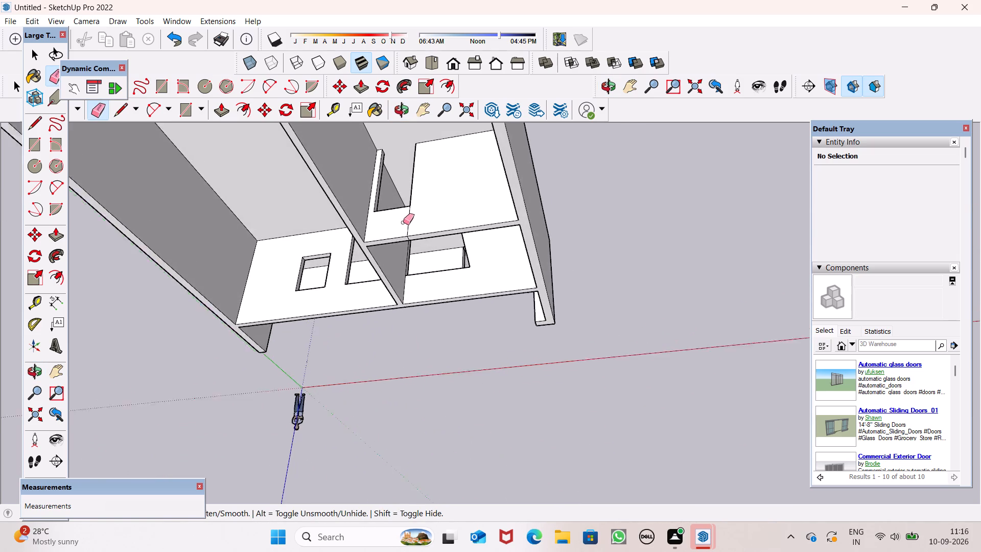
scroll(403, 222, "up", 7)
left_click_drag(414, 227, 405, 232)
scroll(407, 261, "up", 13)
middle_click(415, 269)
left_click(423, 263)
left_click_drag(434, 258, 412, 265)
scroll(394, 209, "down", 9)
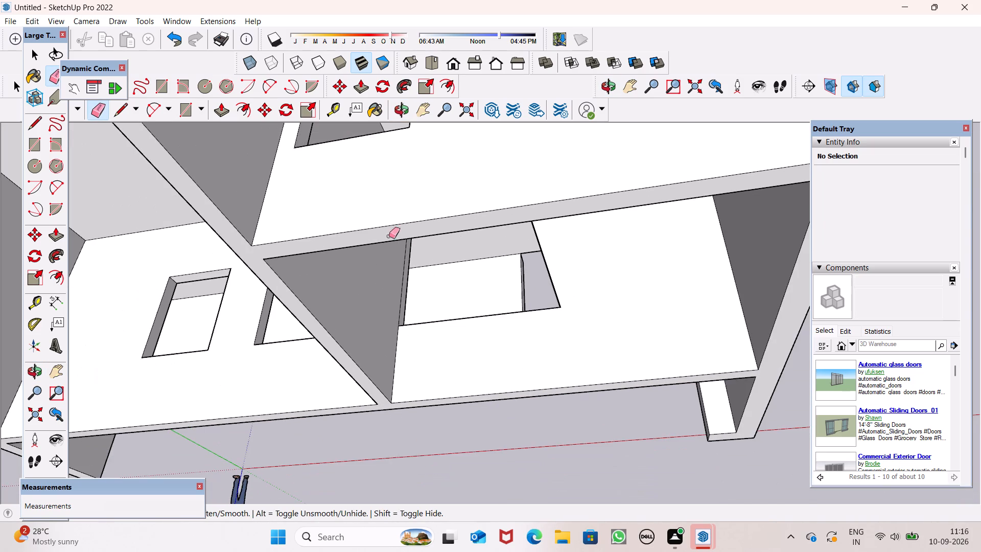
Erase the floor line across the doorway opening between the porch and the small room.
scroll(421, 245, "down", 8)
middle_click_drag(451, 330, 453, 134)
scroll(415, 286, "up", 2)
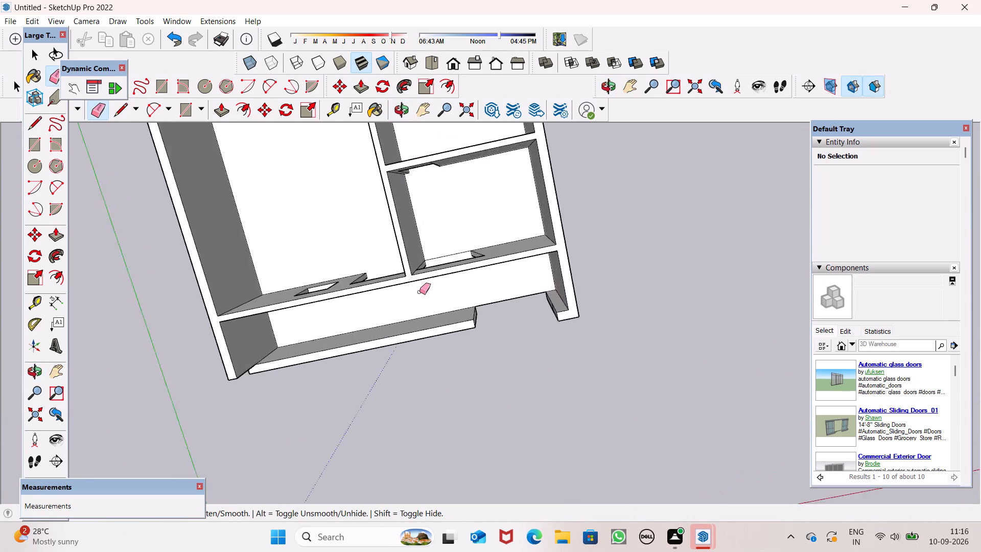
scroll(419, 292, "up", 3)
middle_click_drag(460, 326, 455, 177)
scroll(421, 304, "up", 6)
left_click_drag(481, 239, 484, 267)
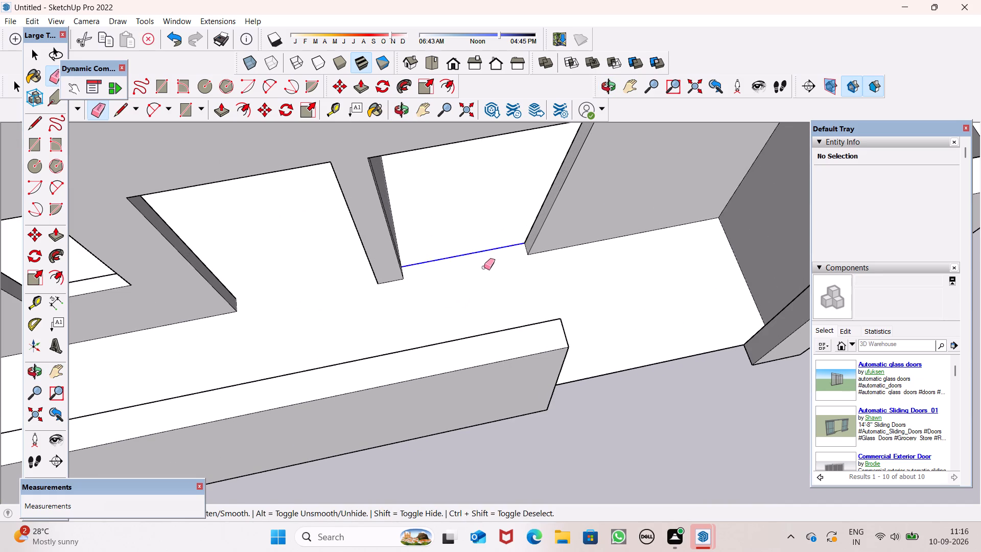
left_click_drag(484, 267, 484, 268)
Erase the horizontal seam line on the inner face of the porch's end pillar.
scroll(463, 274, "down", 7)
middle_click_drag(491, 298, 489, 53)
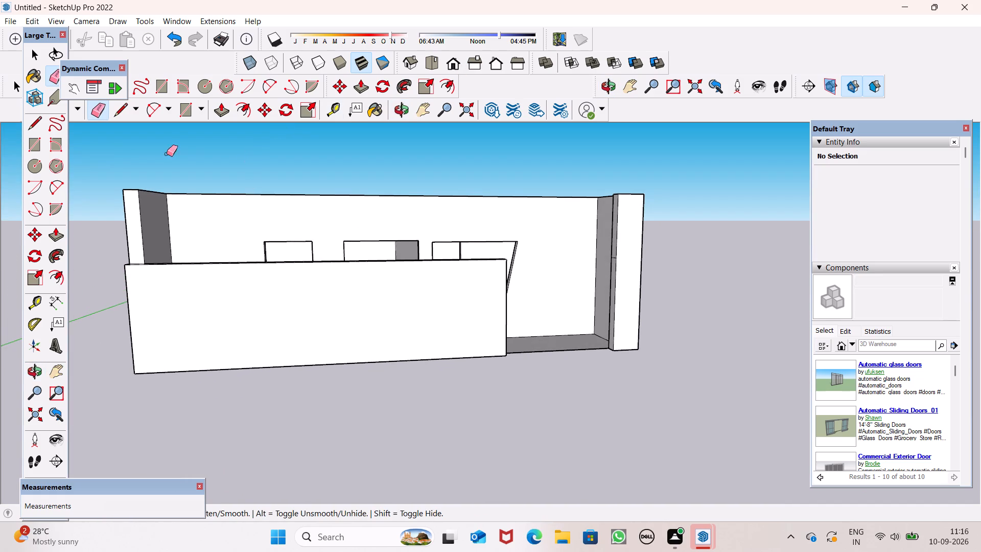
scroll(638, 294, "up", 4)
scroll(598, 266, "up", 6)
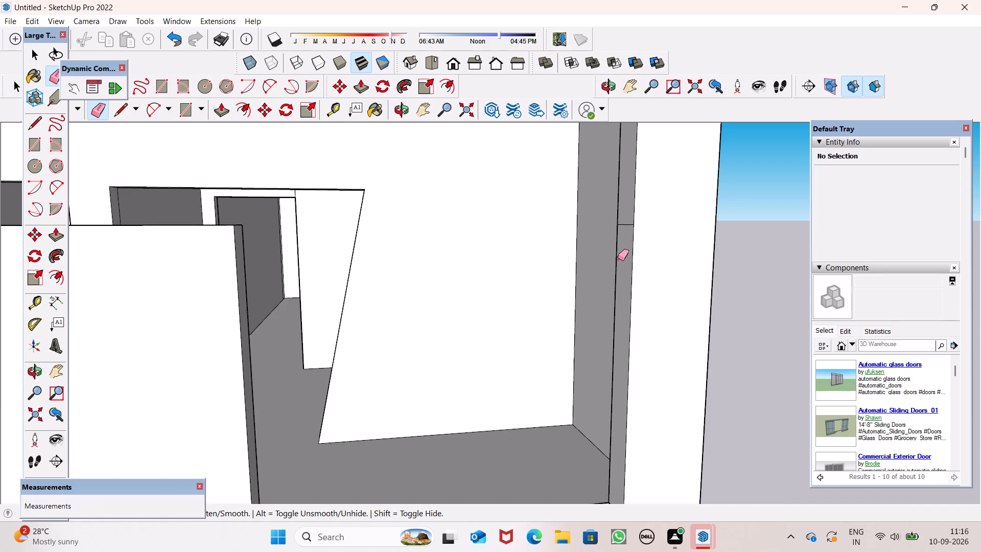
middle_click_drag(618, 259, 718, 260)
scroll(692, 233, "up", 5)
left_click_drag(682, 218, 682, 224)
scroll(668, 258, "down", 7)
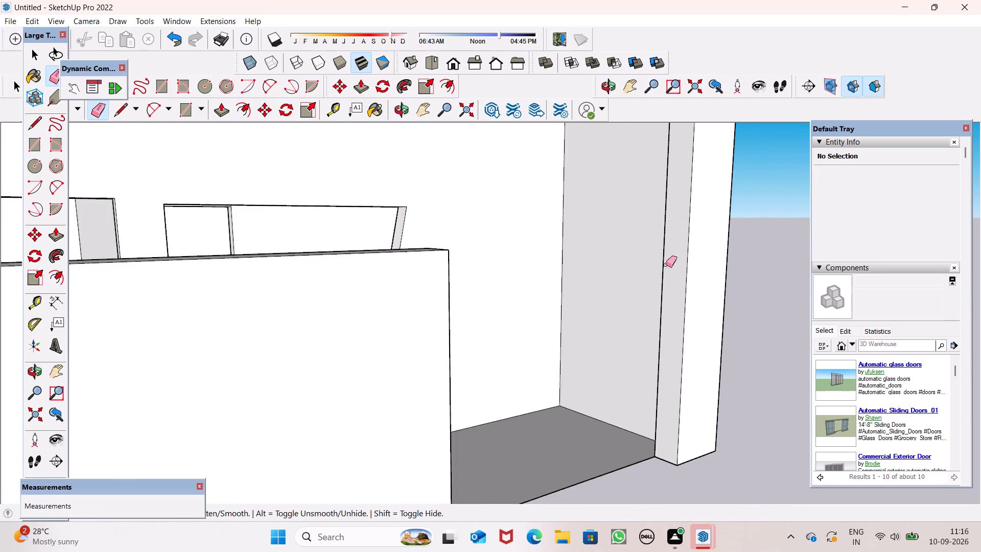
Erase the remaining seam above the doorway on the porch-facing side of the partition between the small rooms.
middle_click_drag(702, 282, 395, 419)
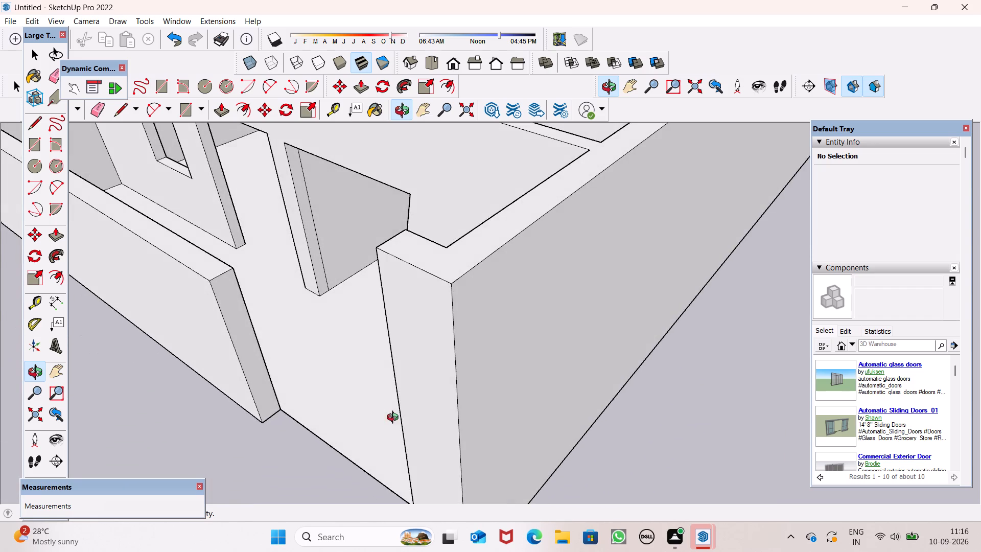
middle_click_drag(395, 419, 395, 416)
scroll(501, 260, "down", 16)
middle_click_drag(581, 325, 678, 302)
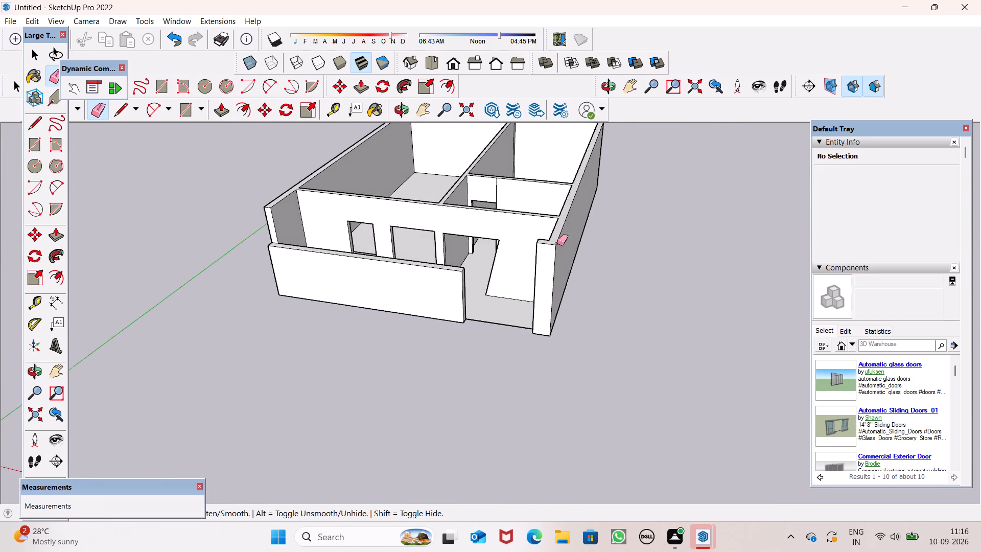
scroll(400, 137, "up", 6)
scroll(523, 213, "up", 5)
scroll(547, 286, "down", 5)
scroll(595, 307, "up", 7)
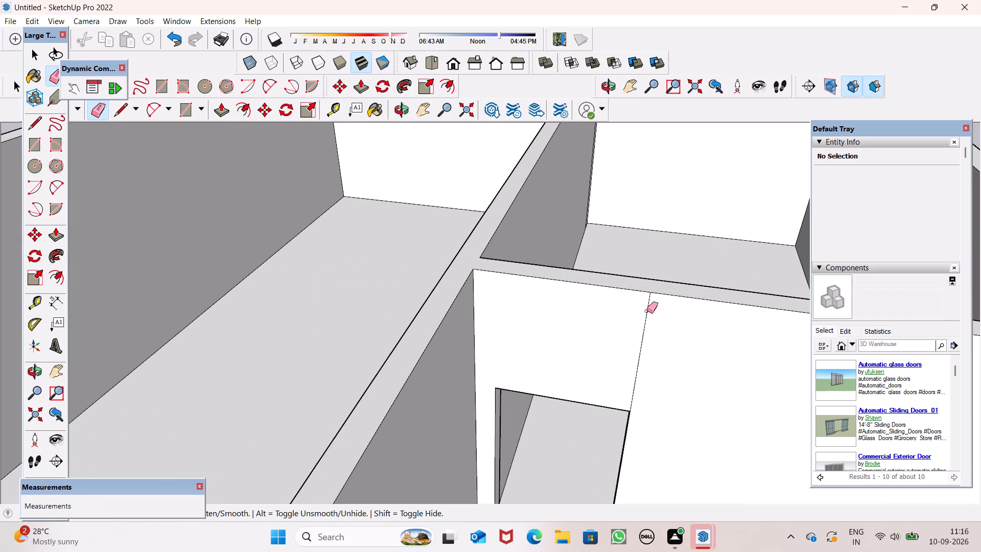
left_click_drag(650, 310, 644, 314)
Examine the whole house model from above, the front and below for leftover lines.
scroll(608, 267, "down", 7)
middle_click_drag(614, 280, 53, 529)
scroll(640, 311, "up", 7)
middle_click_drag(601, 372, 504, 190)
scroll(503, 197, "down", 15)
middle_click_drag(650, 307, 540, 205)
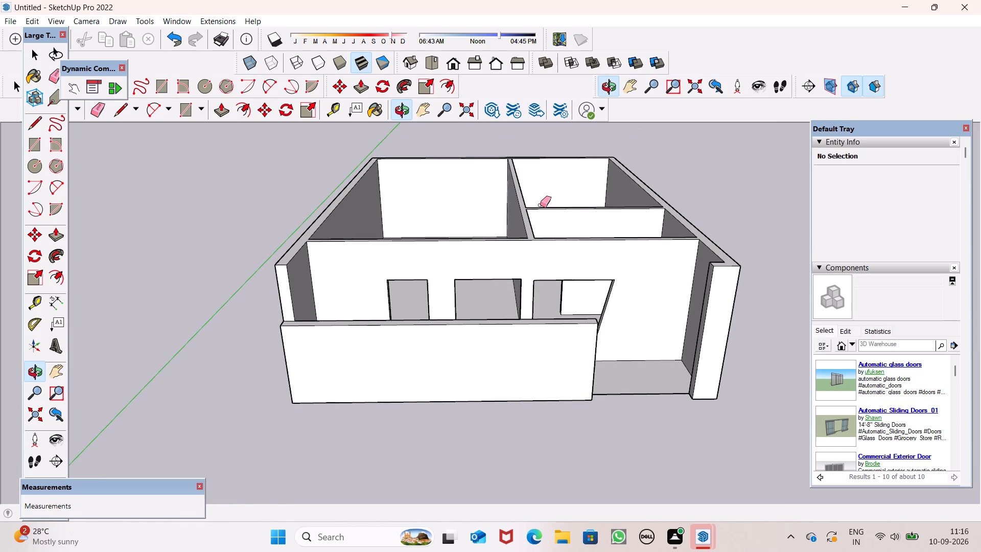
key("space")
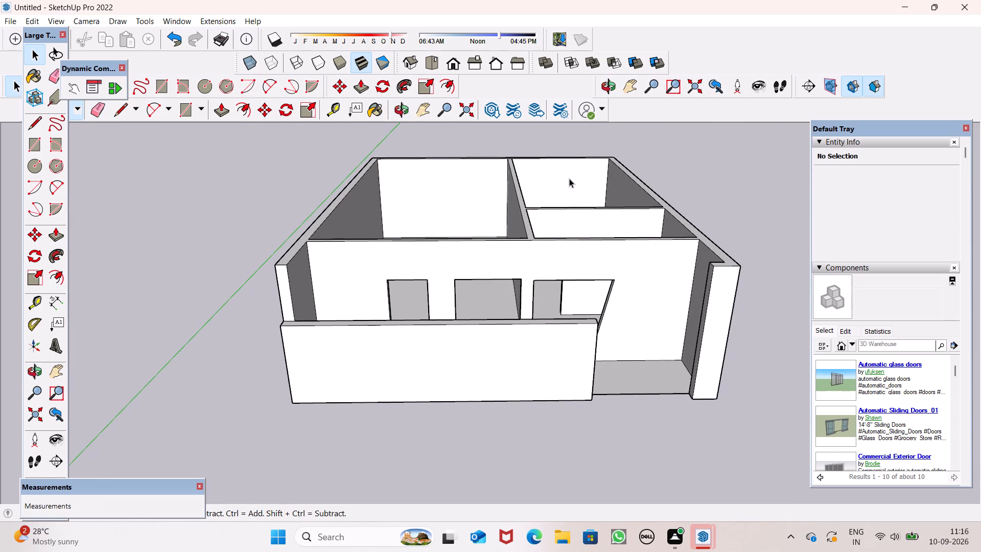
scroll(581, 196, "down", 1)
scroll(606, 290, "down", 3)
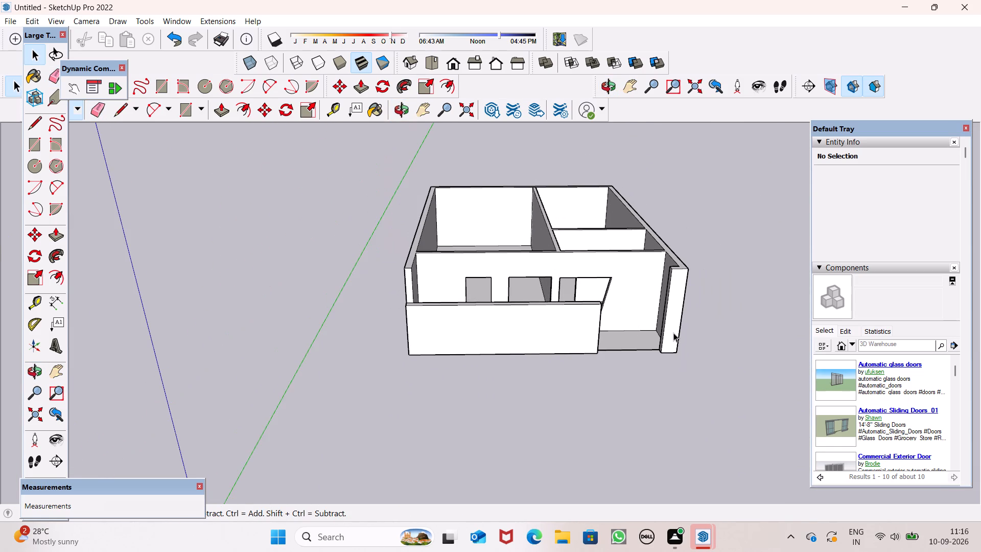
scroll(673, 333, "up", 8)
scroll(656, 334, "down", 6)
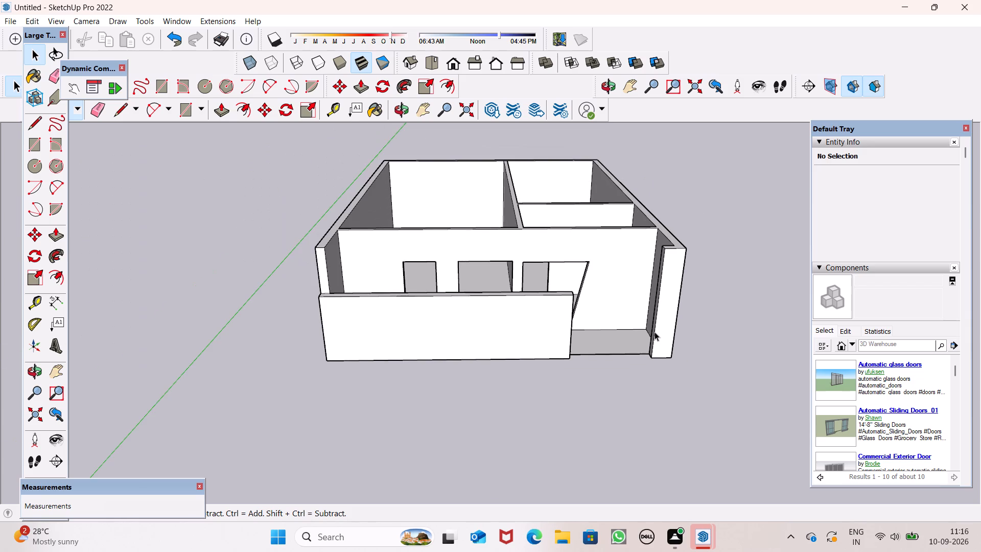
scroll(657, 329, "down", 5)
middle_click_drag(686, 343, 665, 34)
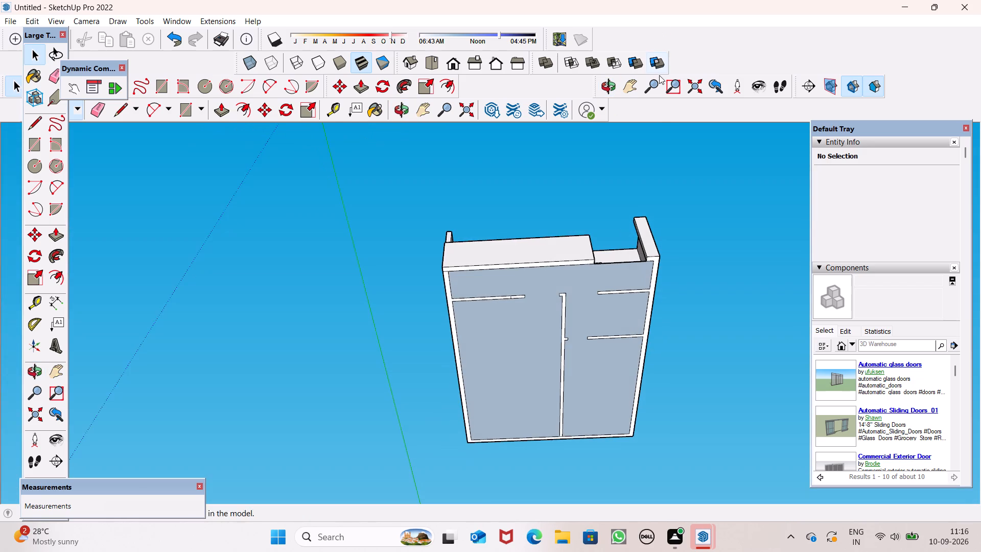
scroll(644, 214, "down", 6)
middle_click_drag(651, 217, 636, 528)
Select all the connected house geometry and make it a group.
scroll(582, 346, "up", 4)
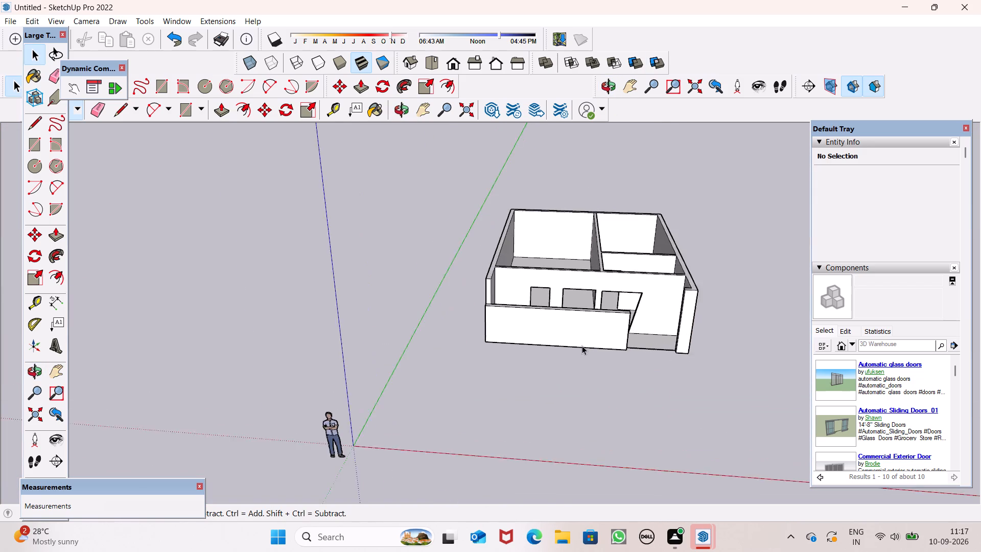
scroll(582, 346, "up", 1)
triple_click(601, 303)
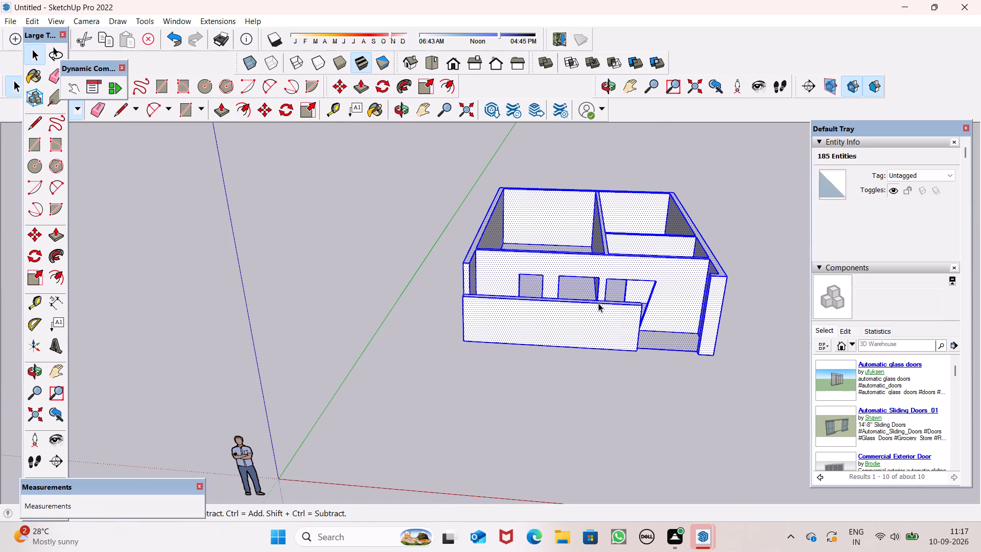
right_click(598, 303)
left_click(631, 411)
scroll(542, 310, "down", 7)
middle_click_drag(679, 346, 675, 376)
left_click(638, 358)
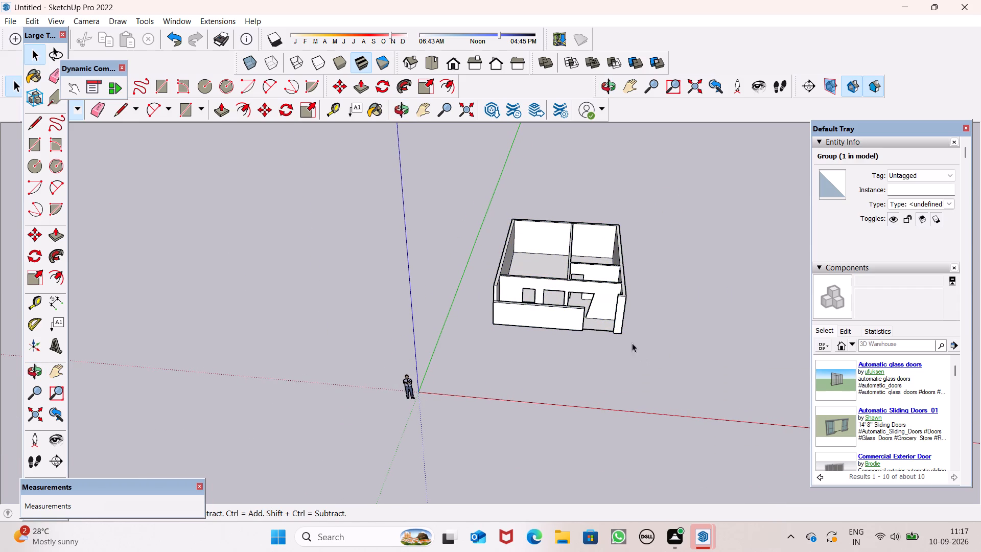
Copy the house group alongside the original, roughly along the red axis.
left_click(616, 321)
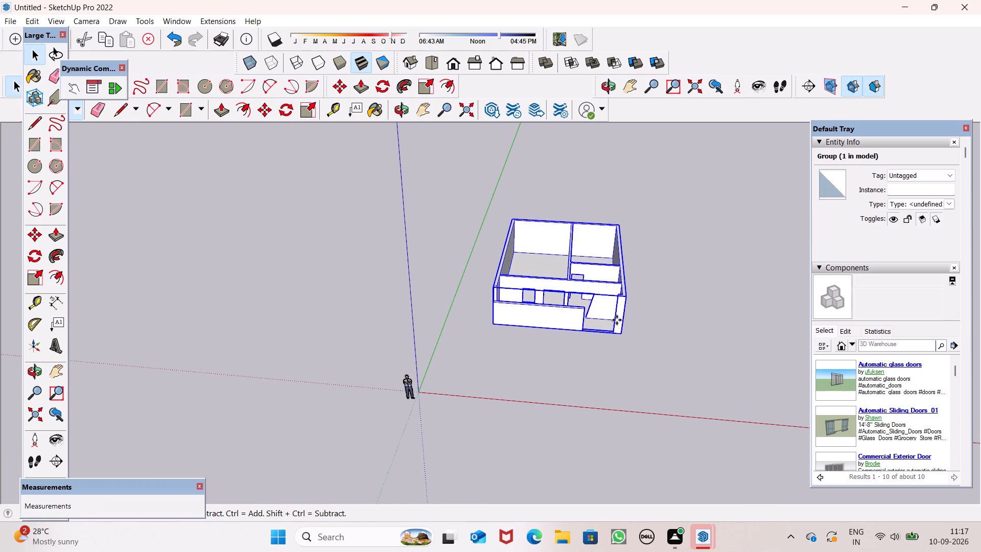
key("m")
key("Return")
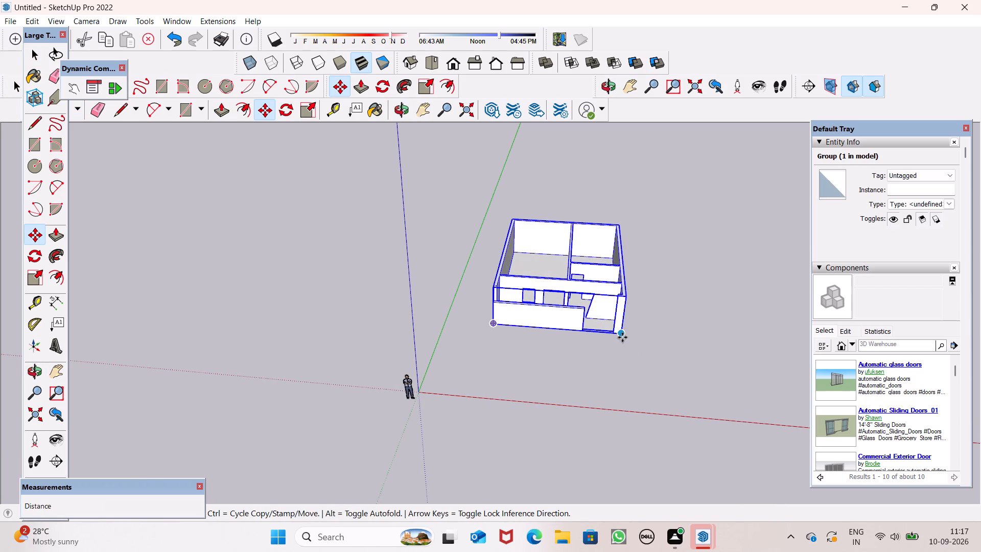
left_click_drag(620, 331, 651, 332)
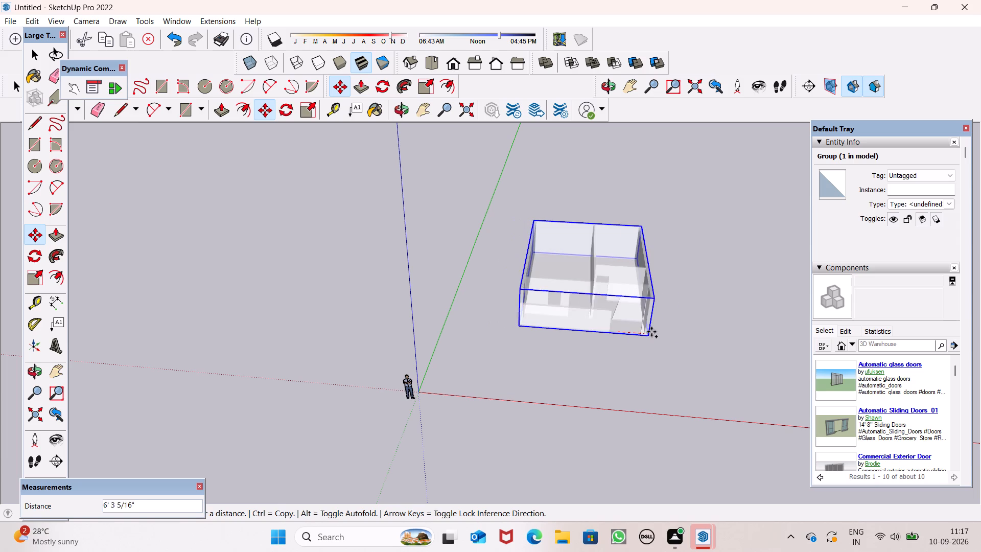
left_click_drag(651, 332, 803, 342)
Move the copied house group to a new position beside the original, farther from it.
middle_click_drag(604, 378, 613, 351)
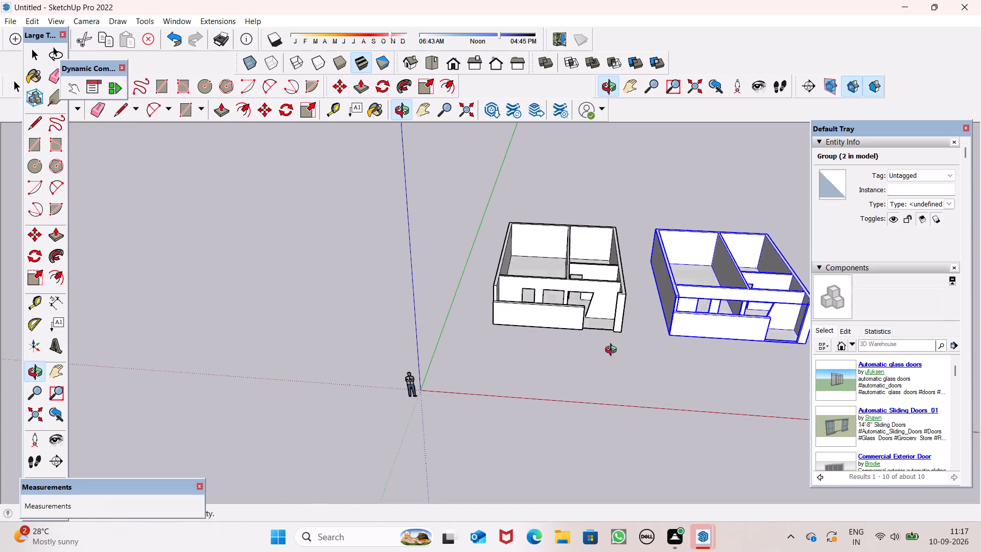
middle_click_drag(613, 351, 632, 280)
left_click(662, 325)
left_click(730, 312)
left_click(685, 337)
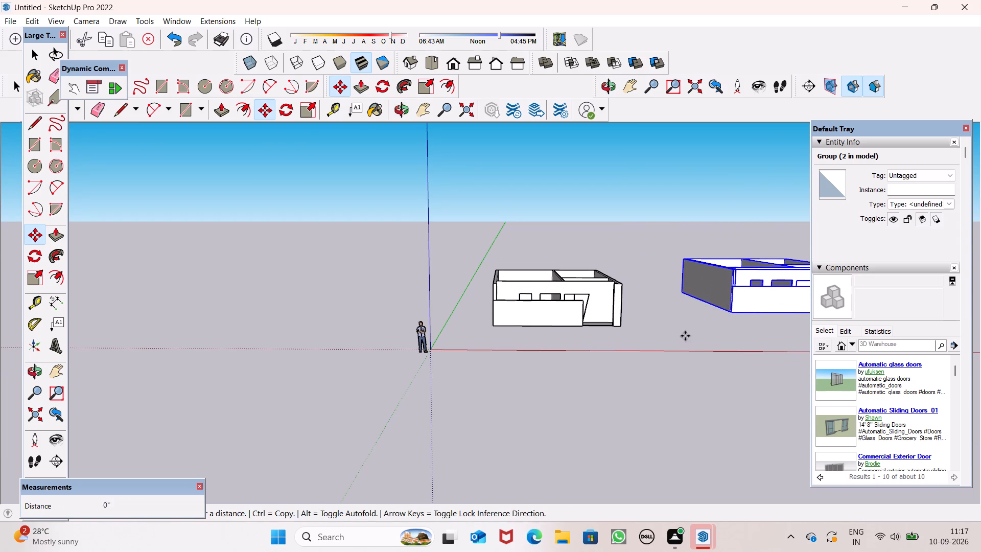
double_click(721, 334)
key("Return")
key("space")
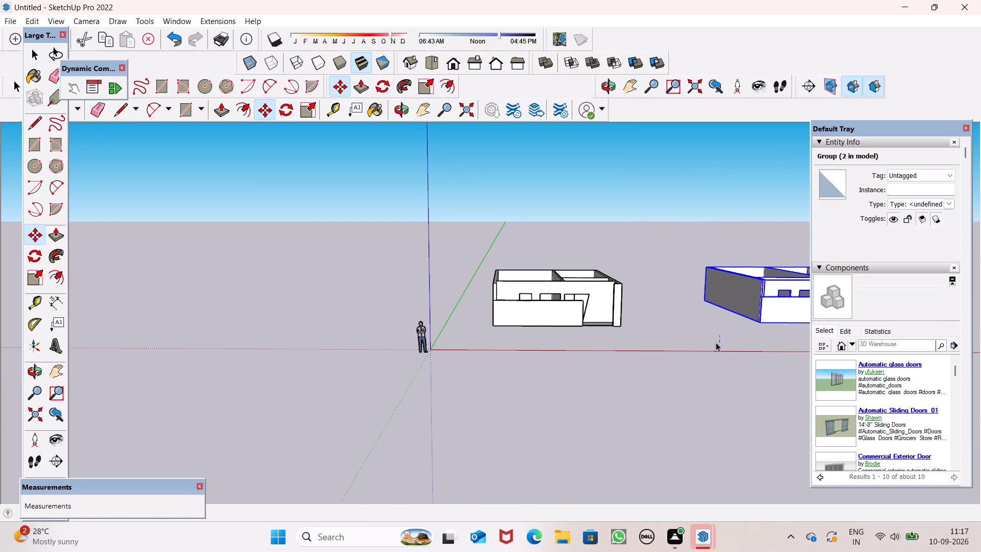
Draw a 40' by 30' rectangle across the original house's underside, between opposite outer wall corners.
left_click(707, 338)
scroll(611, 321, "up", 7)
middle_click_drag(601, 324, 608, 79)
left_click(188, 119)
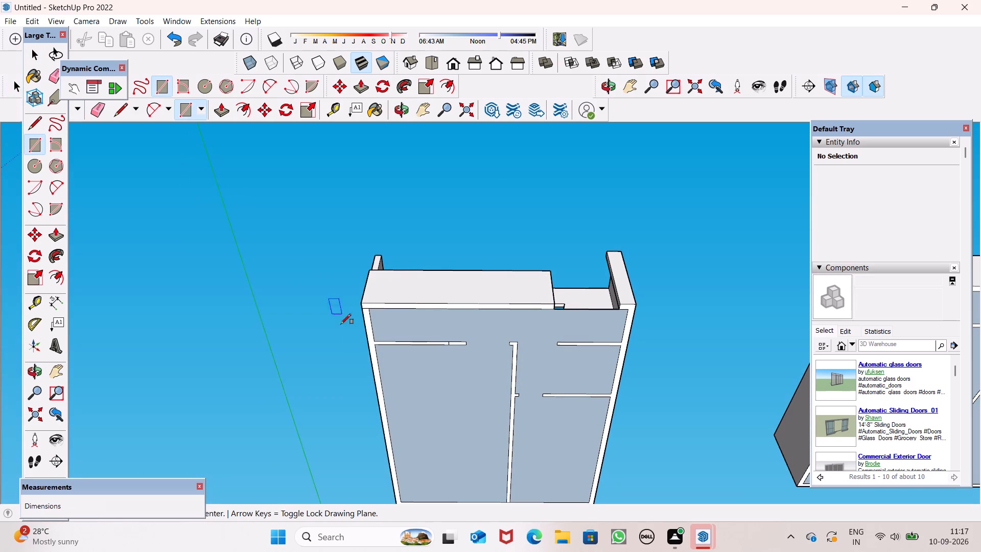
scroll(462, 260, "down", 3)
scroll(438, 373, "up", 2)
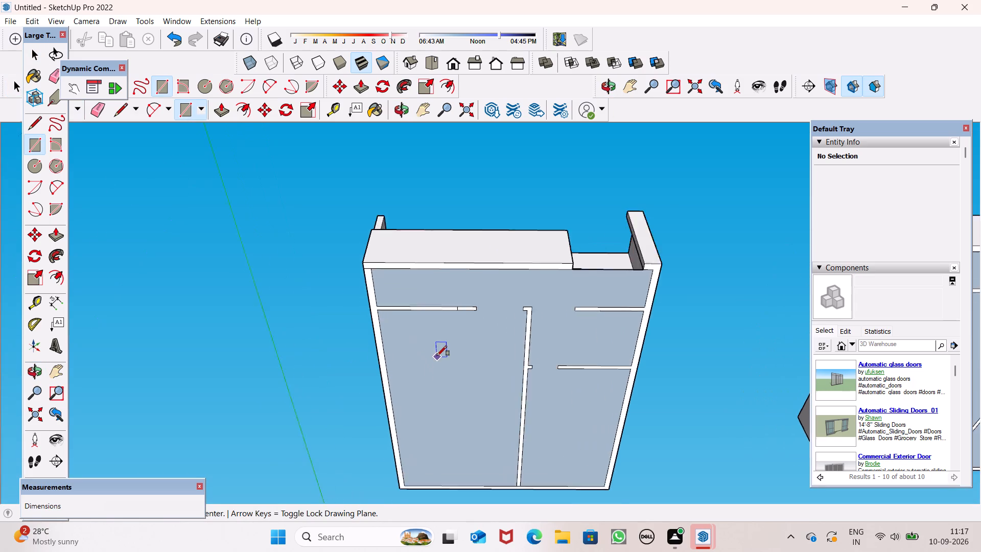
scroll(437, 356, "up", 2)
left_click(354, 251)
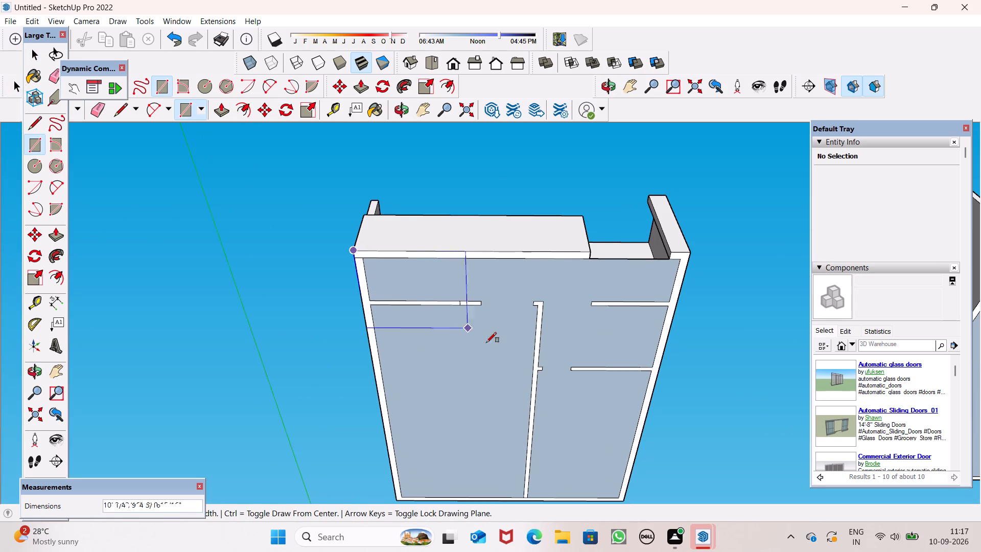
scroll(639, 370, "down", 5)
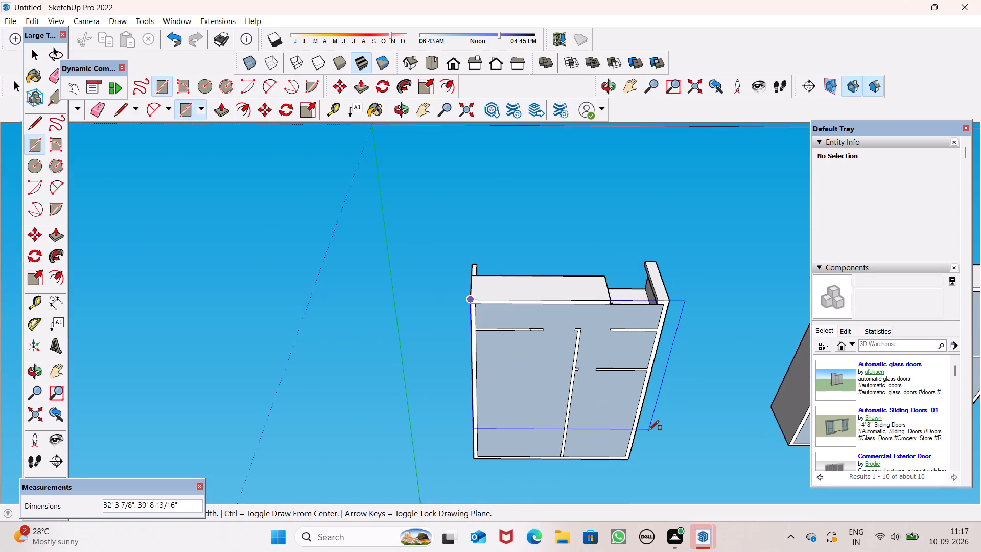
scroll(629, 465, "up", 9)
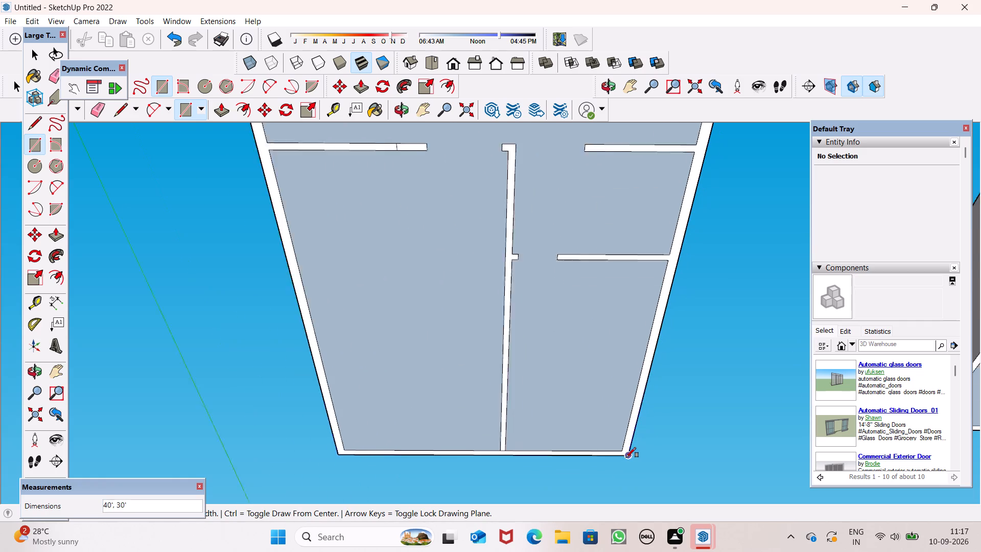
scroll(626, 457, "up", 4)
left_click(631, 458)
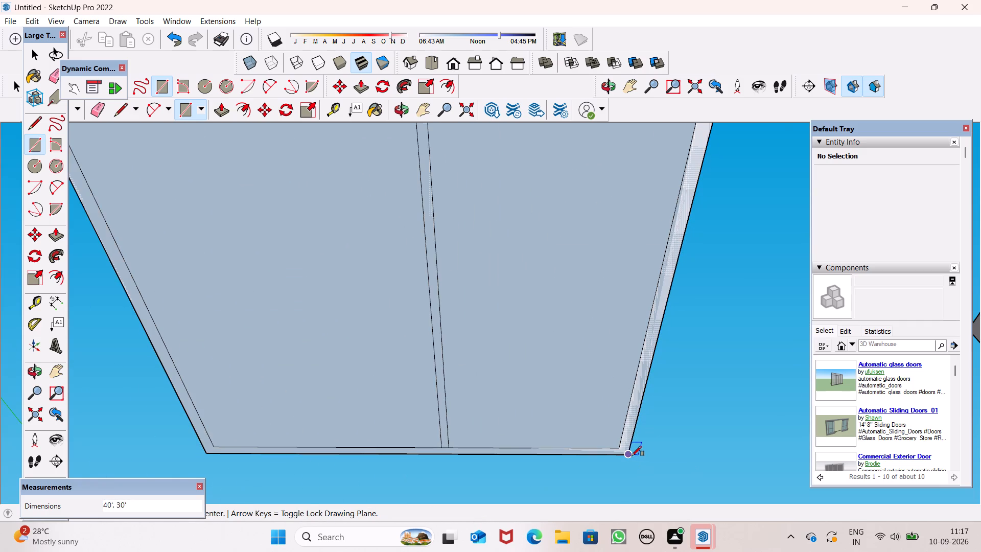
scroll(640, 448, "down", 5)
key("space")
Push/Pull the new underside rectangle by 4" to form a floor slab beneath the walls.
scroll(648, 402, "down", 5)
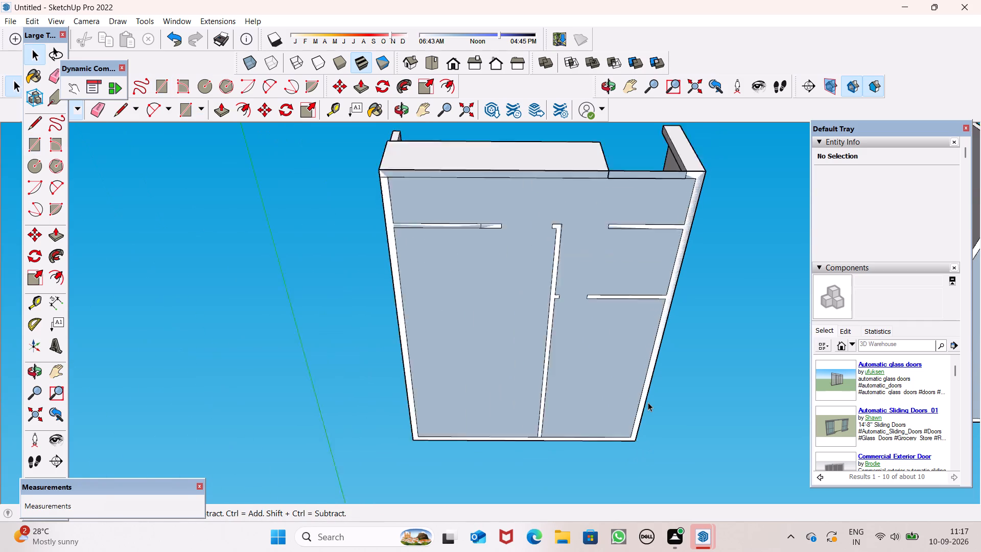
scroll(648, 402, "down", 2)
middle_click_drag(663, 401, 720, 472)
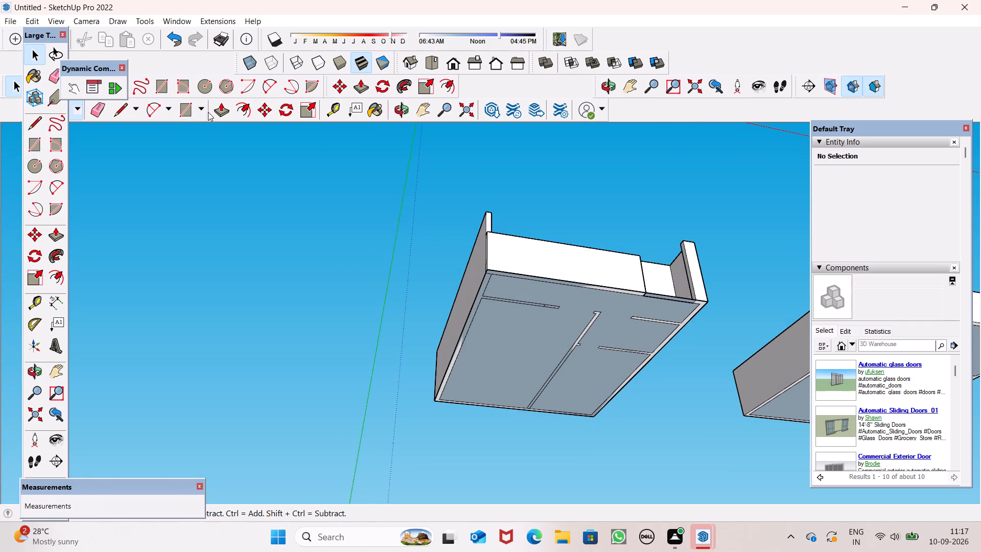
left_click(221, 109)
left_click_drag(500, 350, 497, 364)
key("4")
key("shift+quotedbl")
key("Return")
middle_click_drag(501, 360, 557, 549)
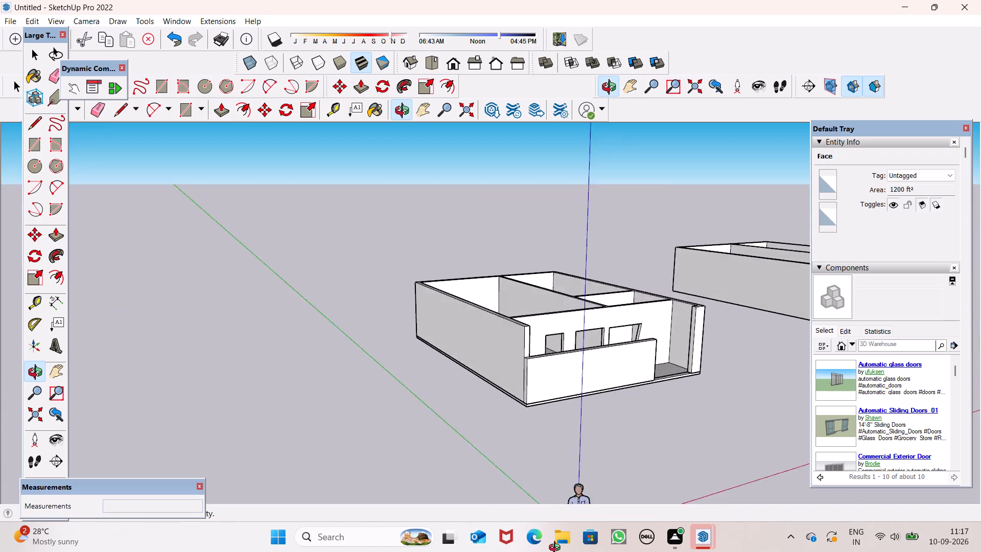
middle_click_drag(557, 549, 409, 504)
scroll(637, 416, "up", 3)
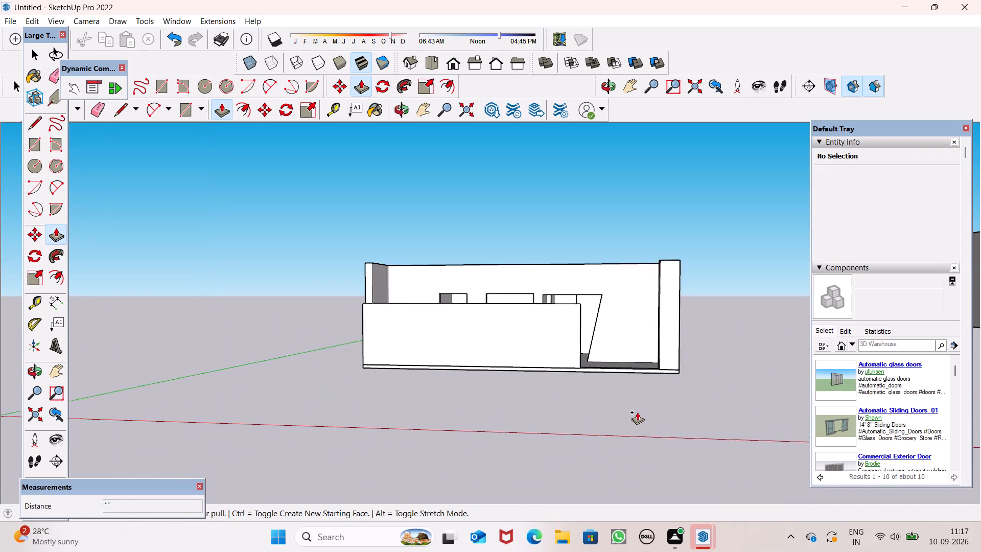
scroll(637, 412, "up", 2)
middle_click_drag(641, 388, 604, 442)
key("space")
Delete the copied house group standing beside the original.
scroll(487, 301, "down", 6)
scroll(571, 320, "down", 7)
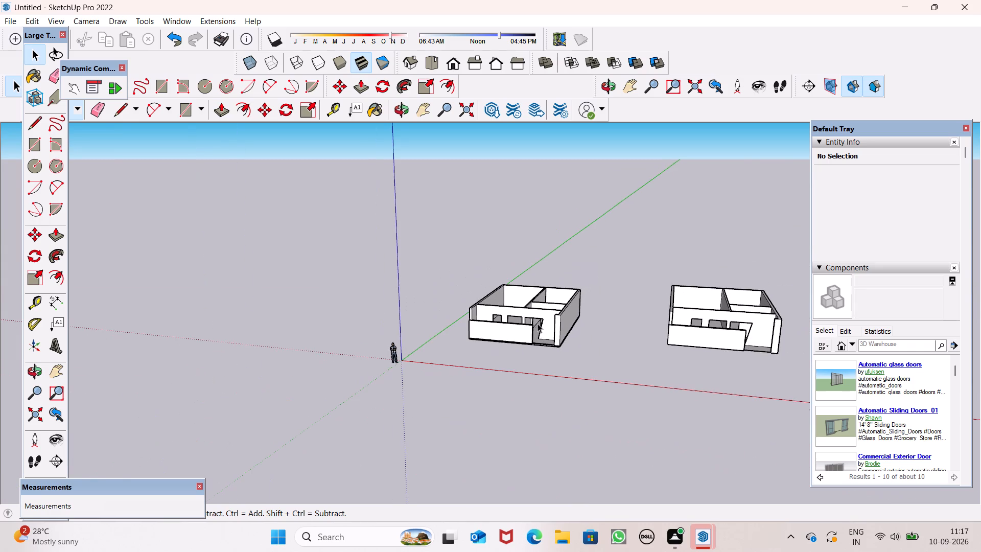
double_click(699, 331)
left_click(609, 495)
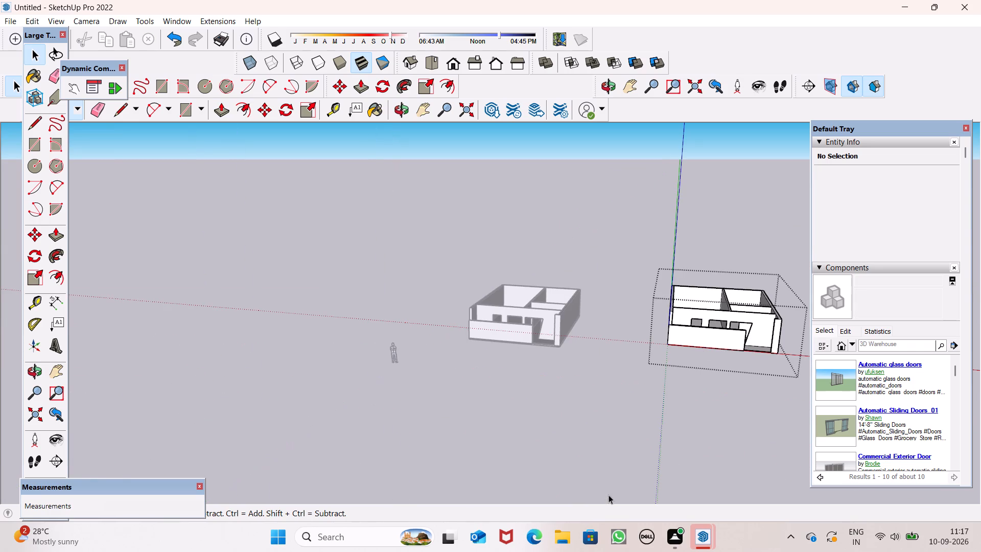
left_click(721, 325)
key("Delete")
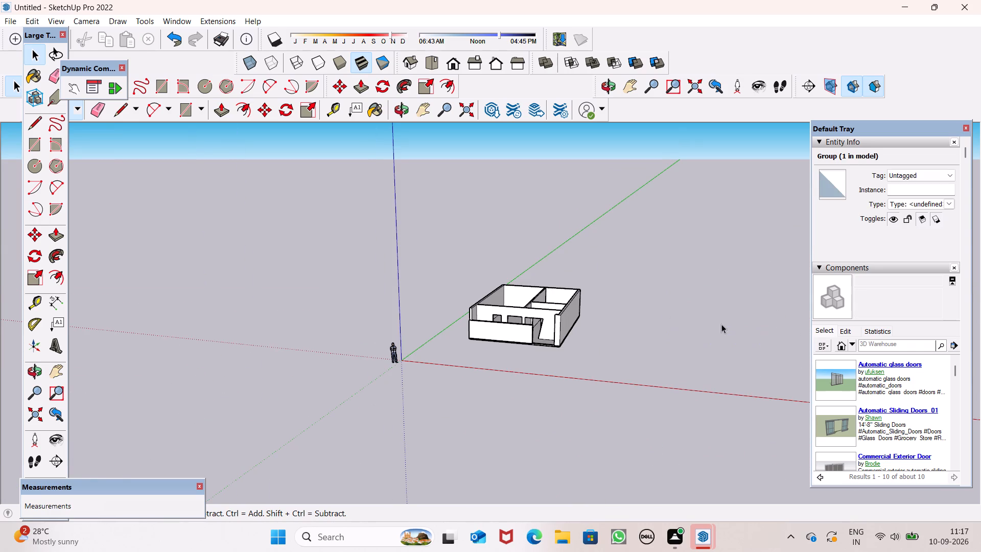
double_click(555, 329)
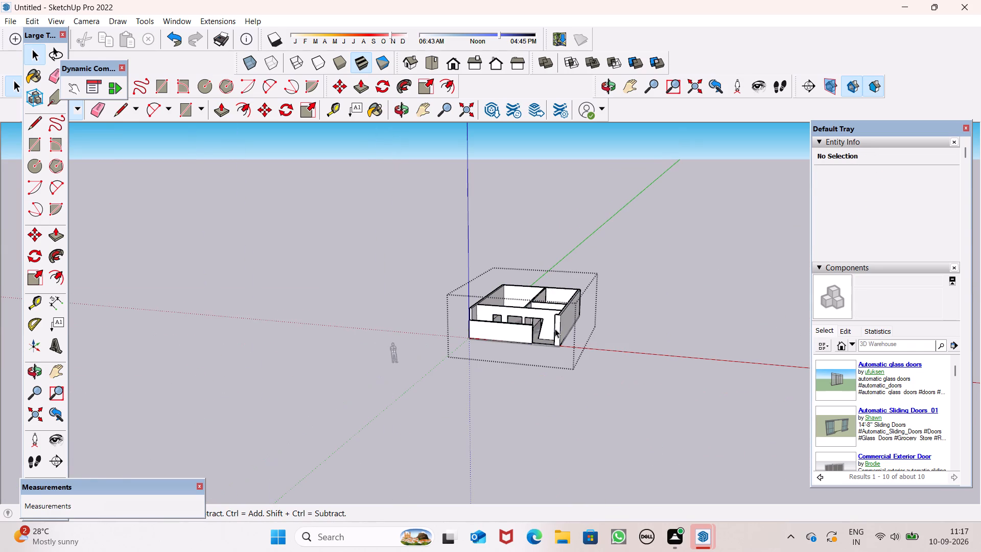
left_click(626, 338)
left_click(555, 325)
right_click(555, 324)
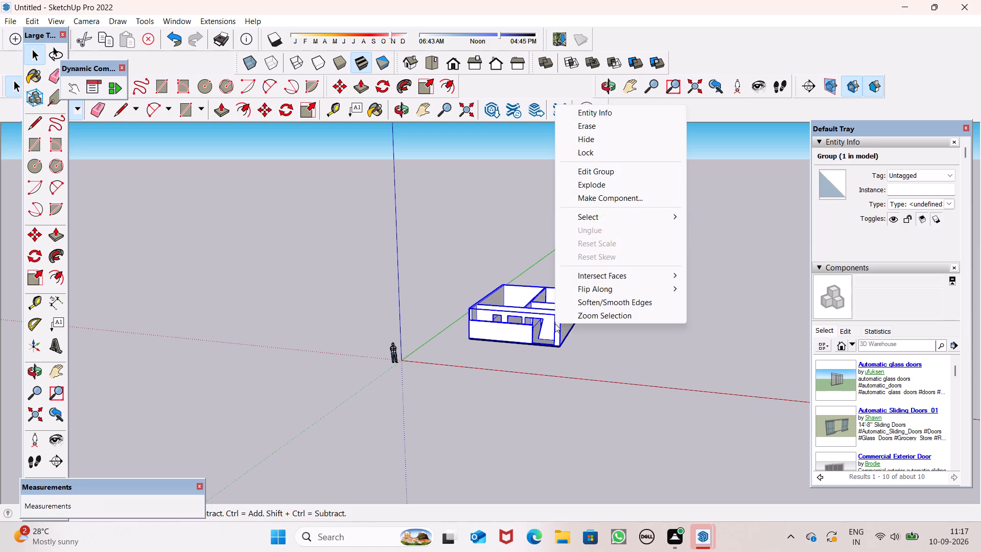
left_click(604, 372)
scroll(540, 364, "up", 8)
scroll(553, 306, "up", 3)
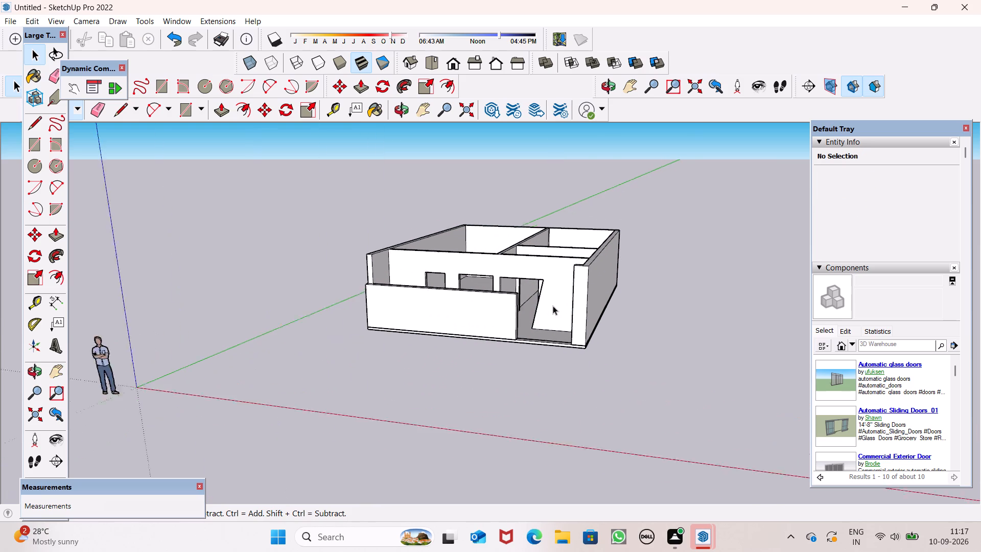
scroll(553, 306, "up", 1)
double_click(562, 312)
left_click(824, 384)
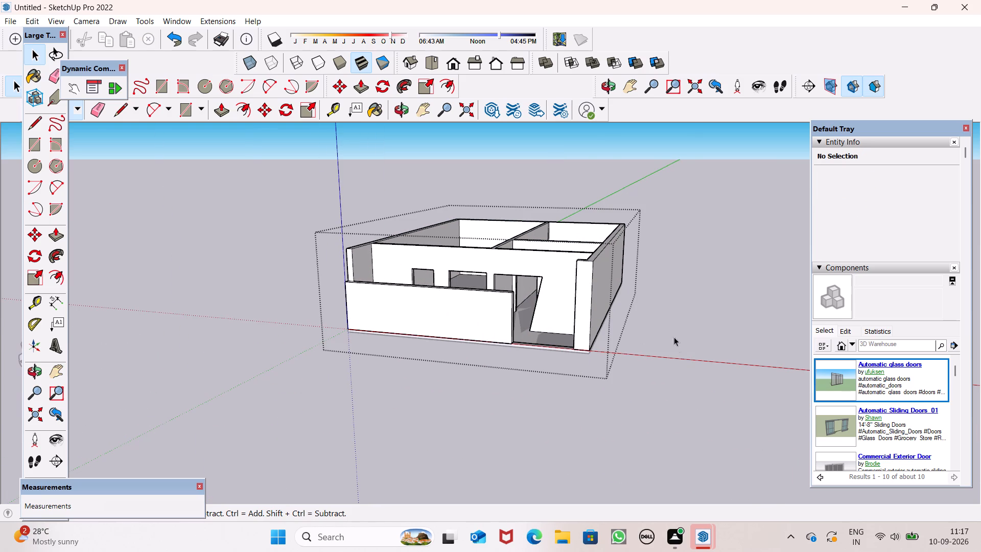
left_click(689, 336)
Select the house group together with the floor slab's four side faces and their edges, and make them one group.
left_click(591, 311)
scroll(581, 390, "up", 5)
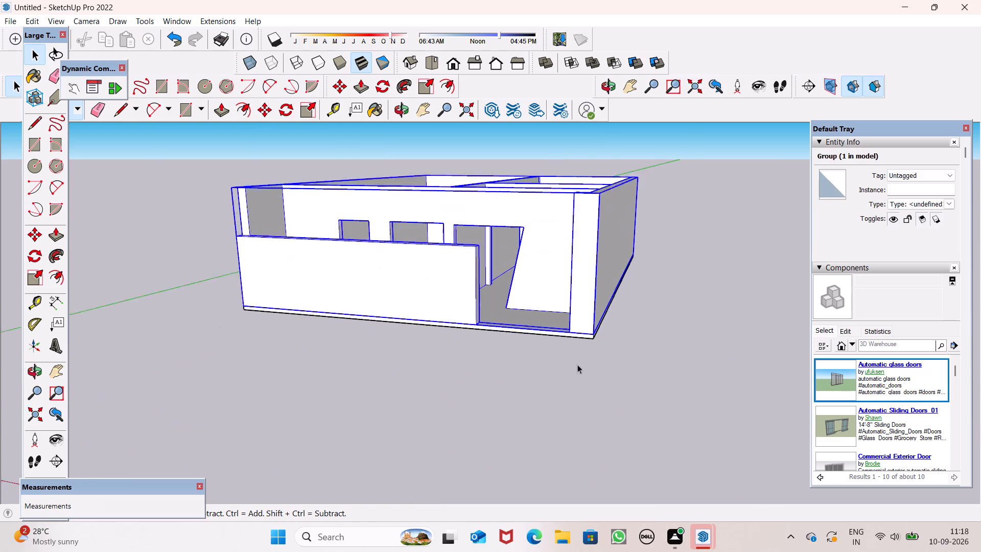
scroll(577, 364, "up", 12)
scroll(578, 322, "up", 5)
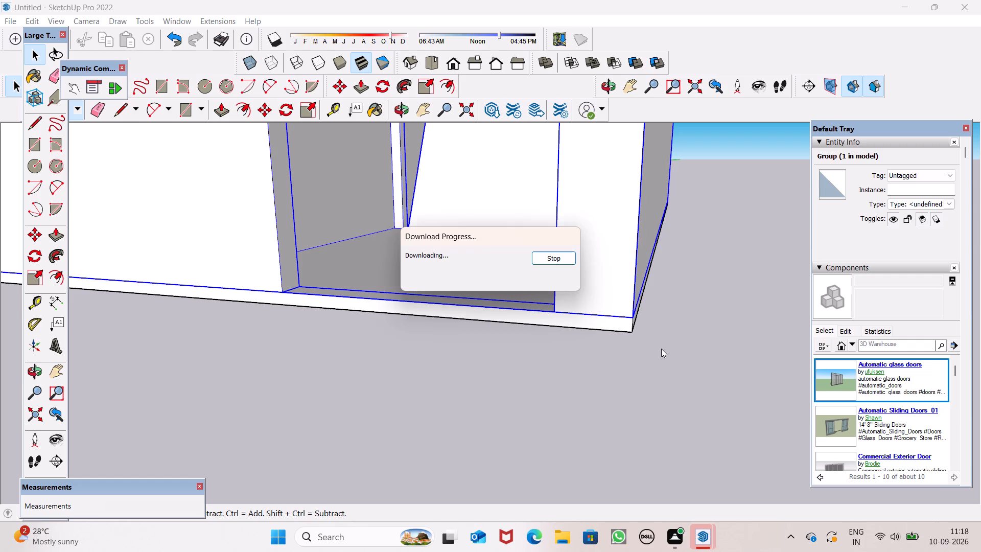
left_click(661, 349)
double_click(608, 324, "ctrl")
left_click(564, 260, "ctrl")
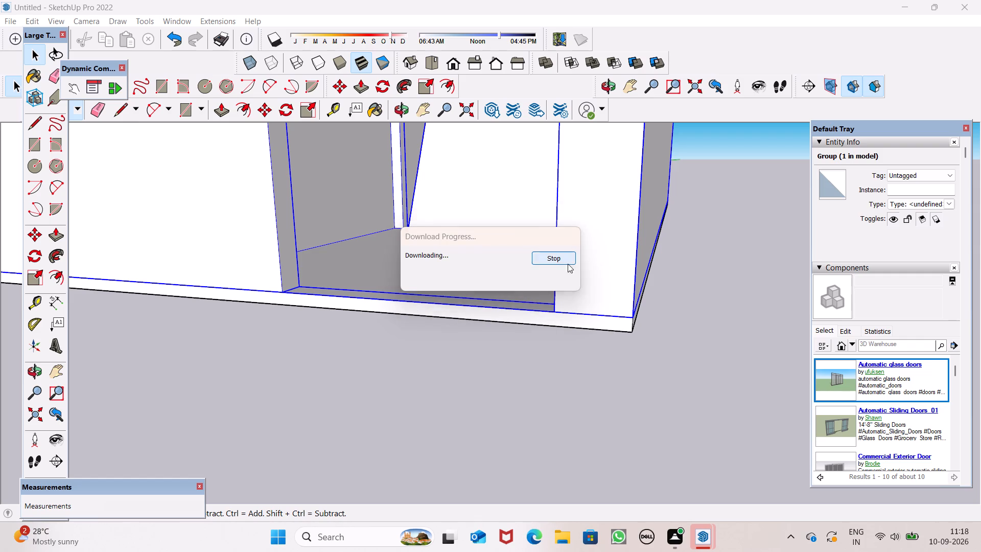
left_click(494, 297, "ctrl")
double_click(618, 327, "ctrl")
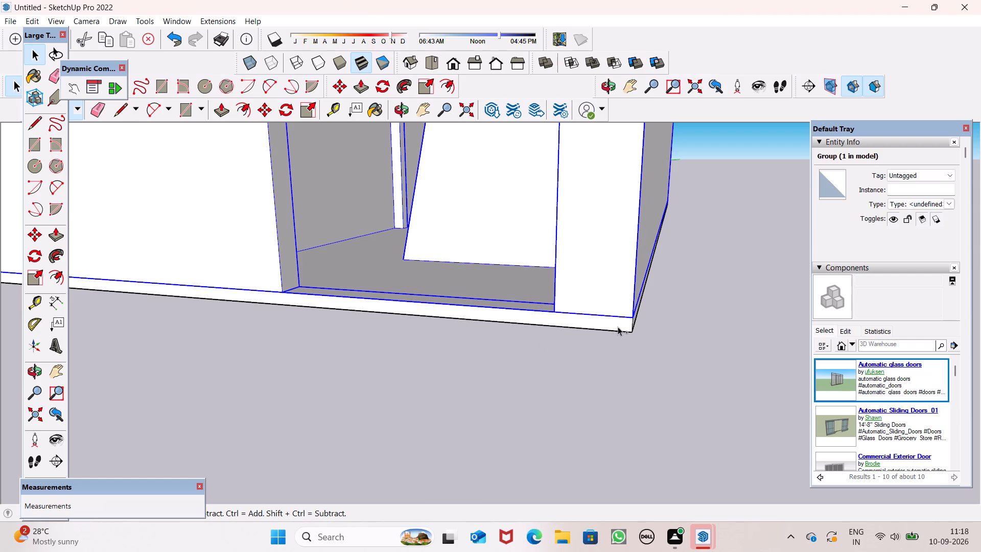
middle_click_drag(659, 332, 422, 328, "ctrl")
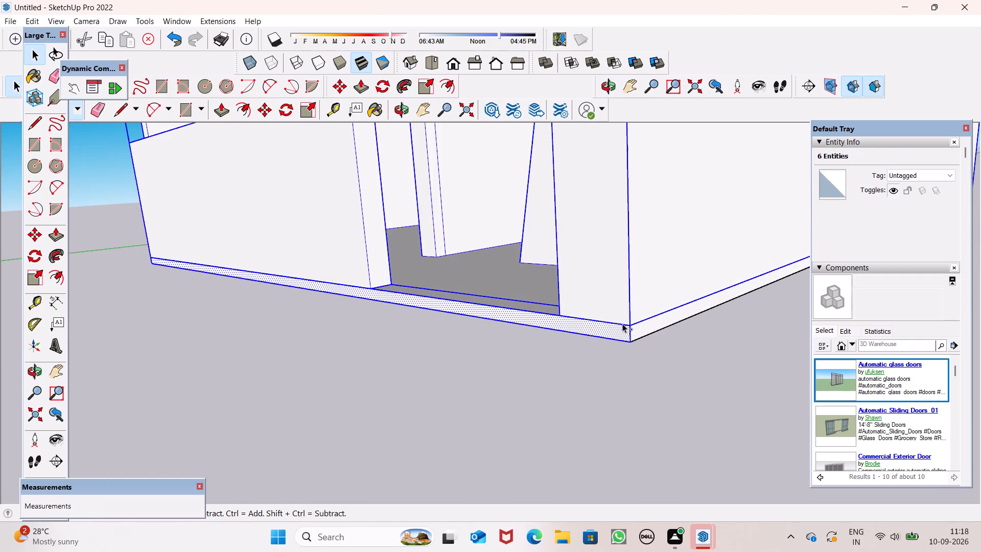
scroll(659, 321, "up", 4, "ctrl")
double_click(660, 319, "ctrl")
scroll(660, 319, "down", 13, "ctrl")
middle_click_drag(639, 339, 748, 357, "ctrl")
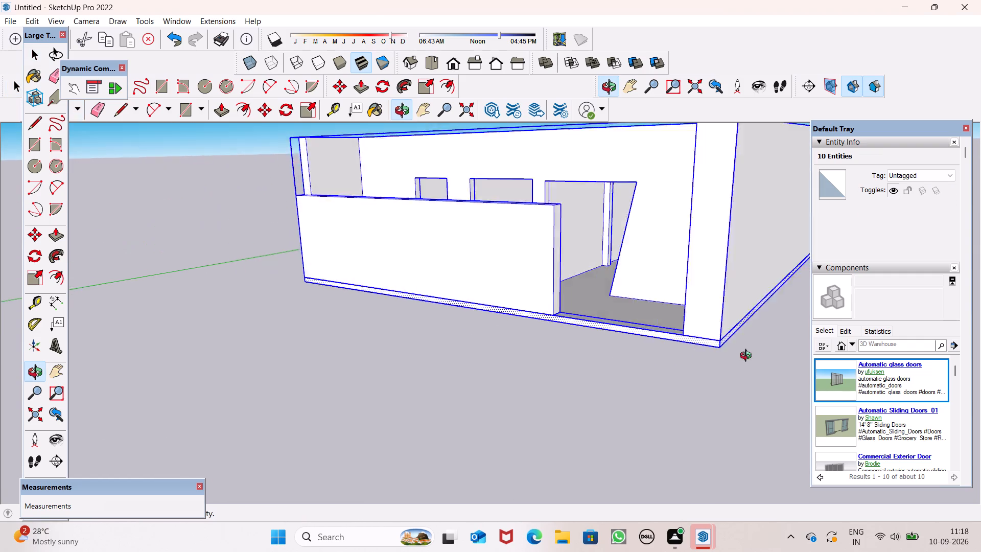
middle_click_drag(748, 357, 977, 334, "ctrl")
middle_click_drag(311, 312, 716, 421, "ctrl")
scroll(422, 236, "up", 4, "ctrl")
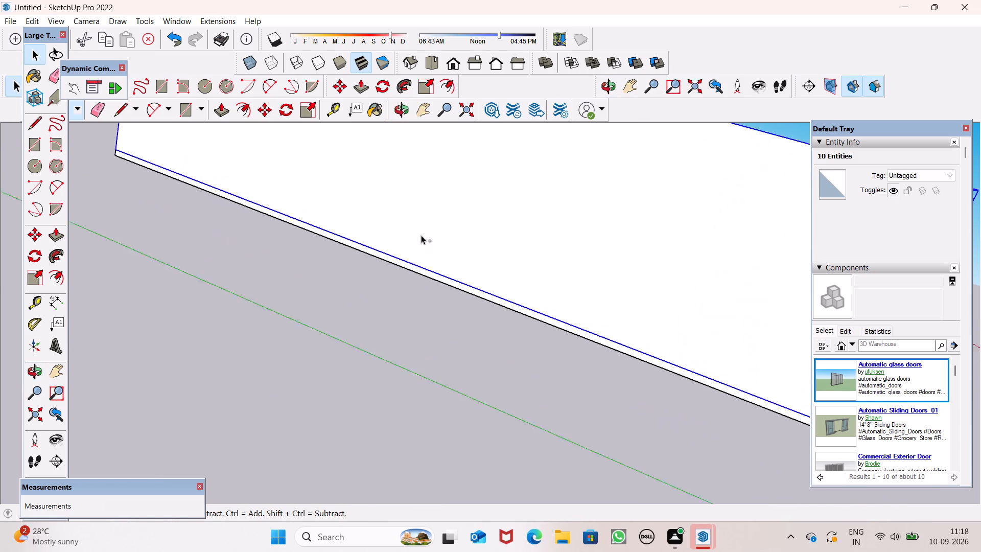
scroll(421, 235, "up", 3, "ctrl")
double_click(404, 277, "ctrl")
scroll(404, 283, "down", 7, "ctrl")
middle_click_drag(421, 288, 556, 312, "ctrl")
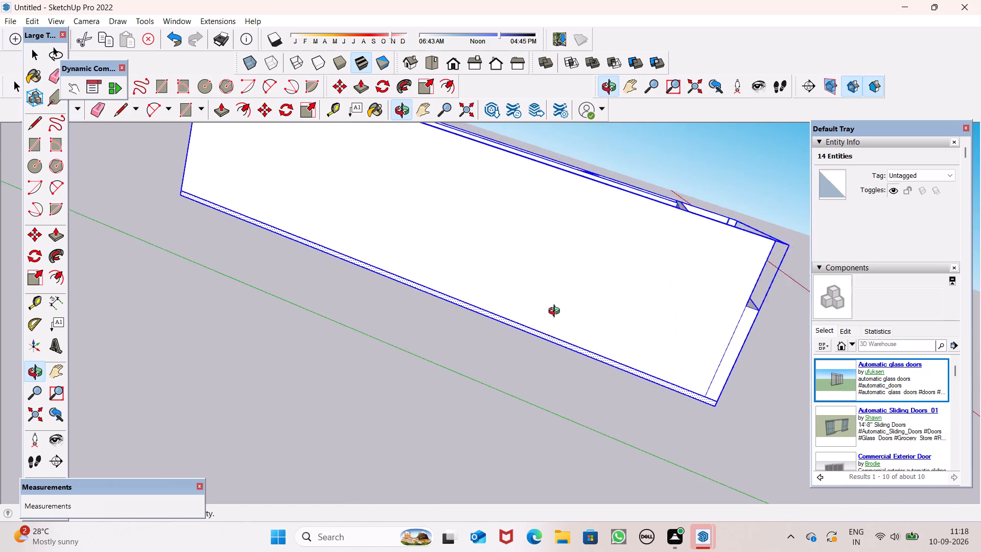
middle_click_drag(556, 312, 929, 504, "ctrl")
scroll(634, 343, "up", 5, "ctrl")
middle_click_drag(605, 325, 609, 374, "ctrl")
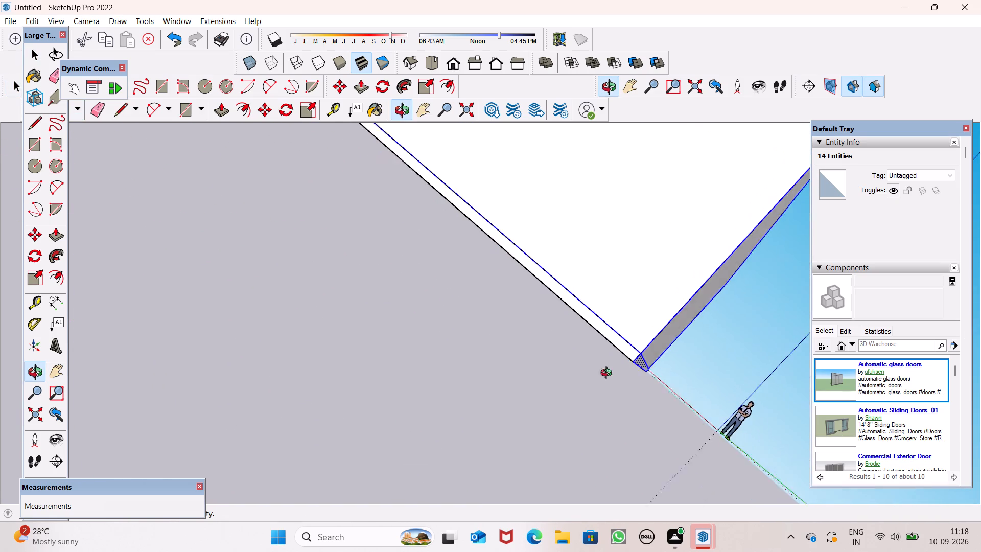
middle_click_drag(609, 374, 599, 404, "ctrl")
double_click(615, 339, "ctrl")
right_click(614, 339, "ctrl")
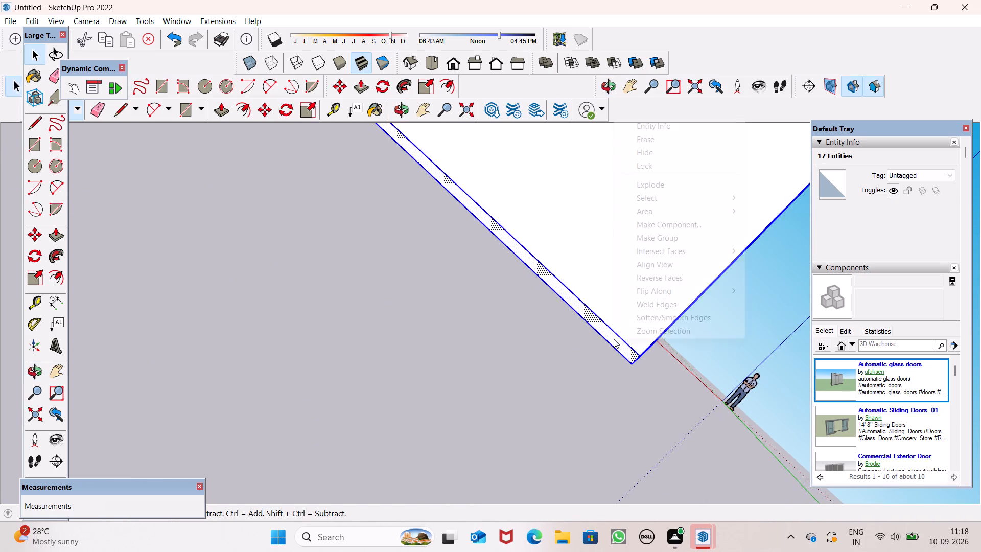
left_click(658, 241, "ctrl")
Examine the newly grouped house and slab from several sides.
scroll(618, 290, "down", 5)
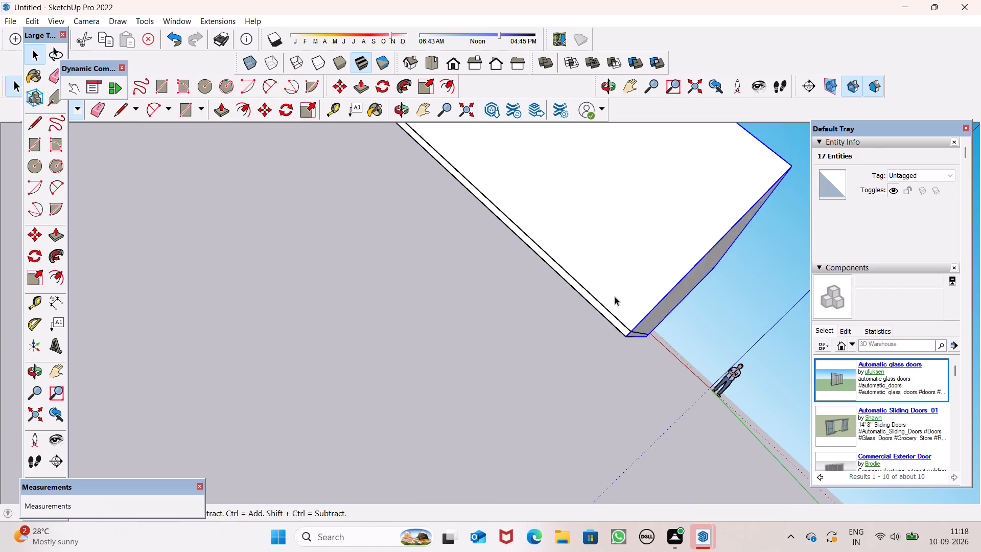
middle_click_drag(683, 308, 173, 449)
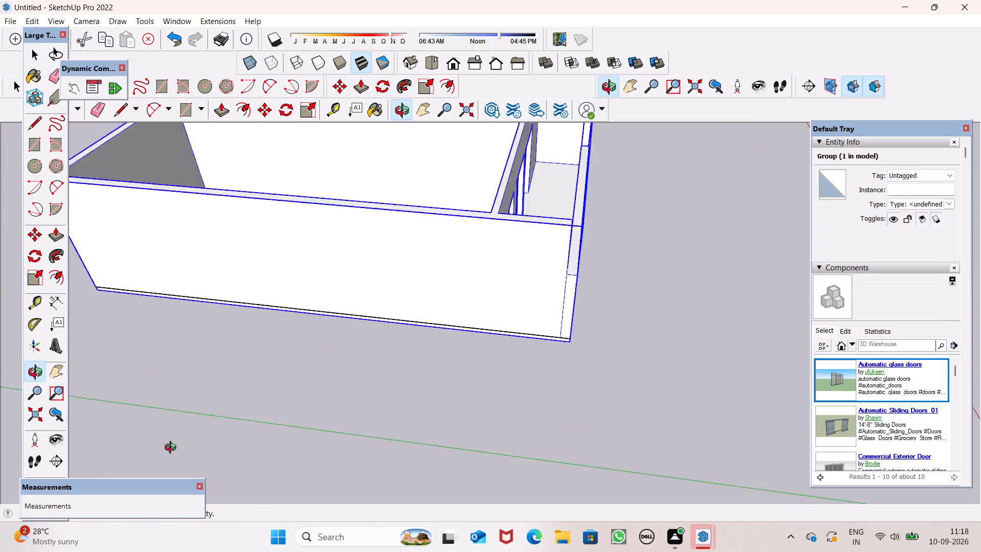
middle_click_drag(173, 449, 68, 351)
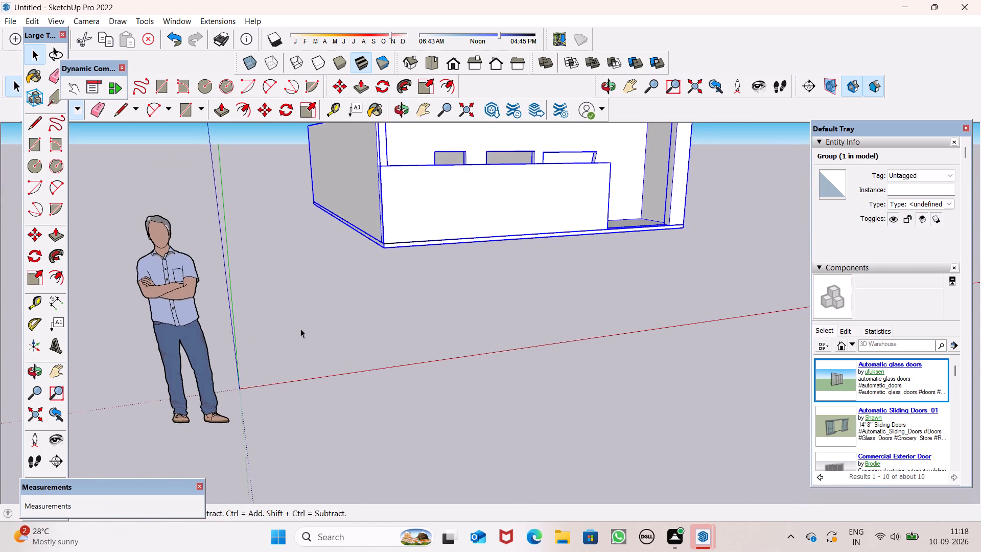
scroll(328, 301, "up", 6)
scroll(405, 308, "down", 7)
middle_click_drag(427, 314, 322, 337)
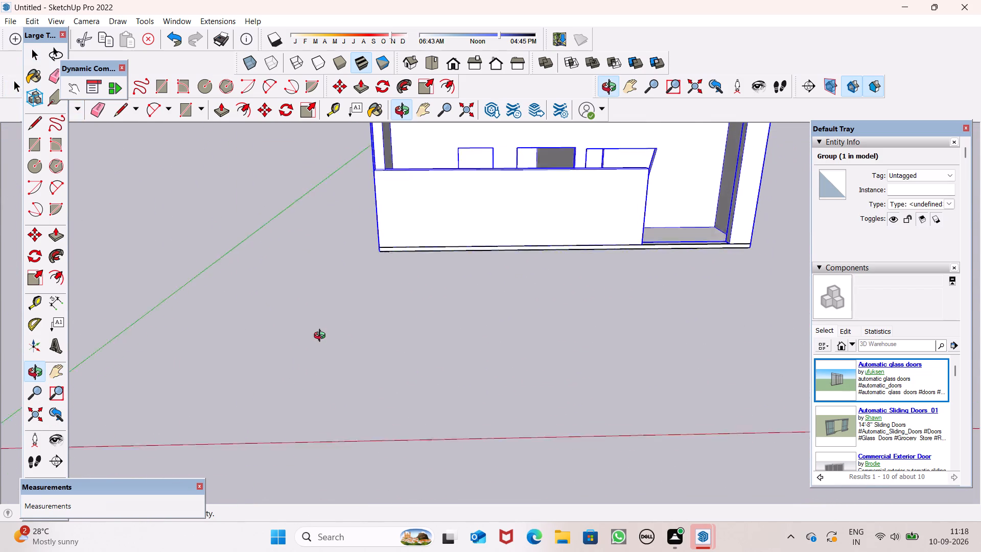
middle_click_drag(322, 337, 709, 415)
scroll(320, 335, "down", 1)
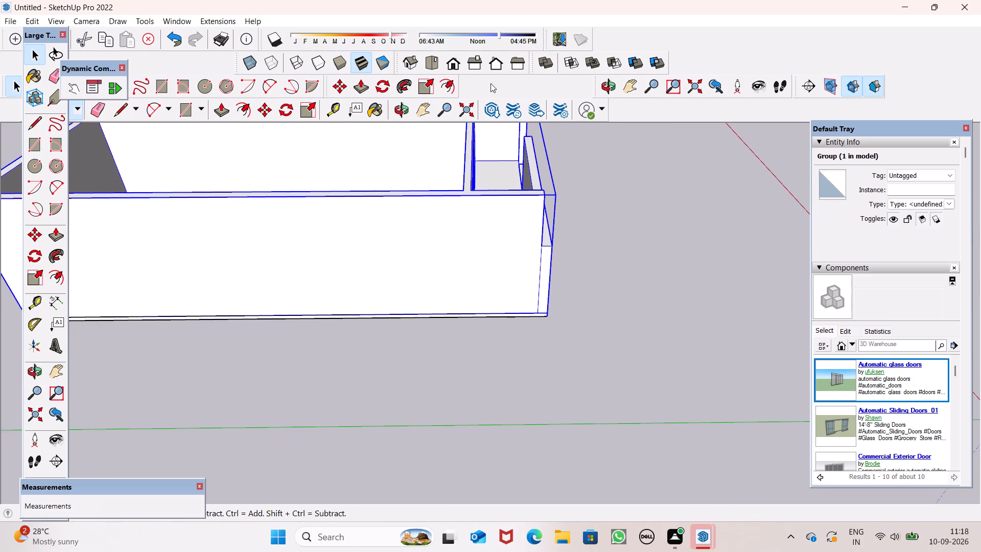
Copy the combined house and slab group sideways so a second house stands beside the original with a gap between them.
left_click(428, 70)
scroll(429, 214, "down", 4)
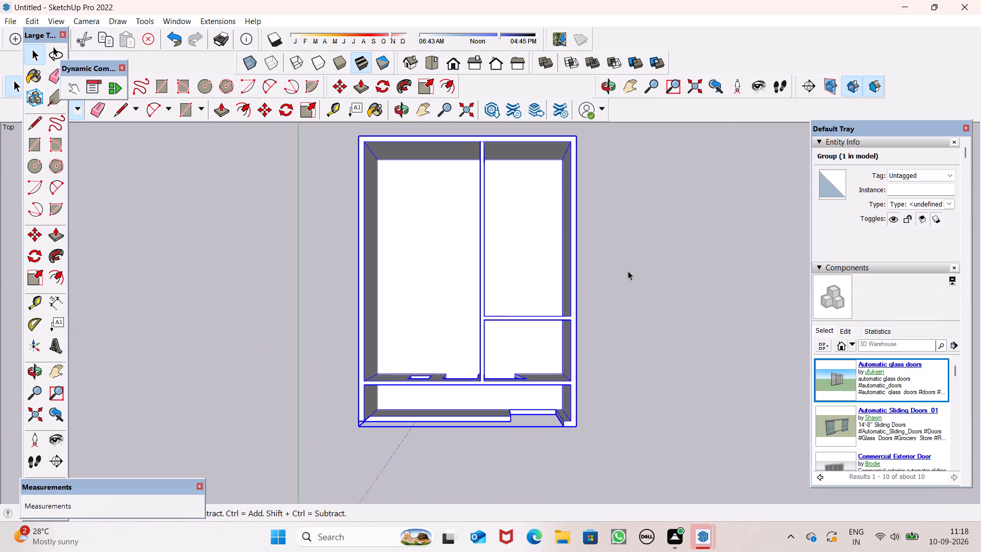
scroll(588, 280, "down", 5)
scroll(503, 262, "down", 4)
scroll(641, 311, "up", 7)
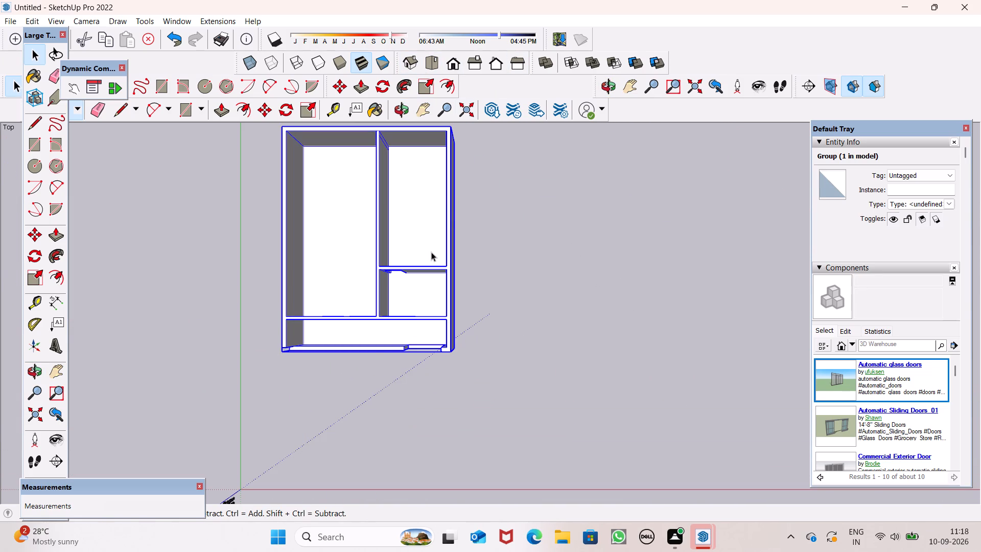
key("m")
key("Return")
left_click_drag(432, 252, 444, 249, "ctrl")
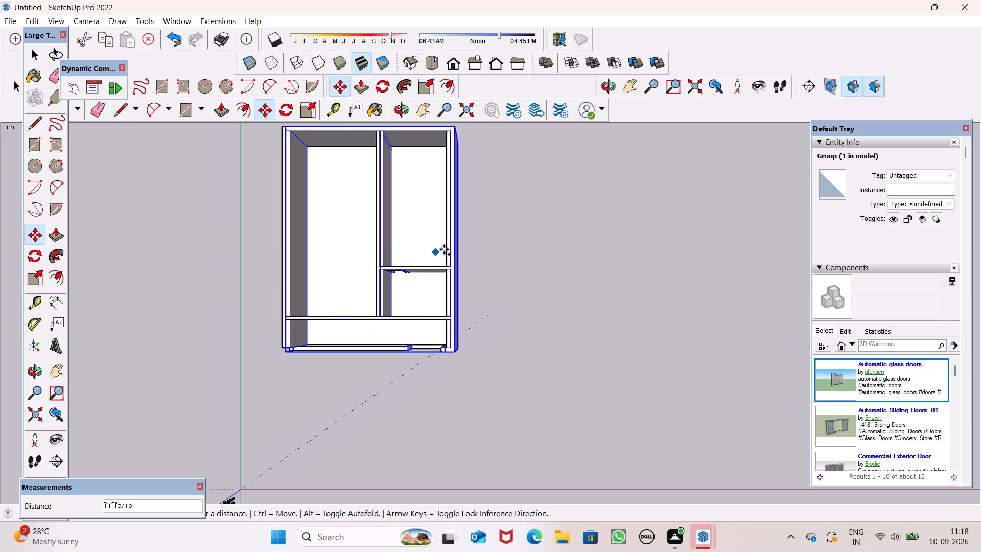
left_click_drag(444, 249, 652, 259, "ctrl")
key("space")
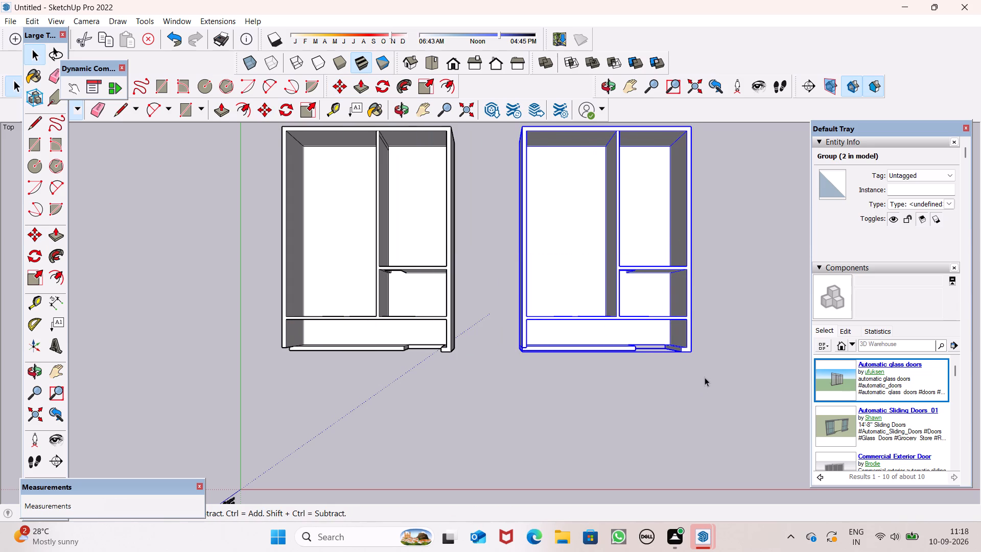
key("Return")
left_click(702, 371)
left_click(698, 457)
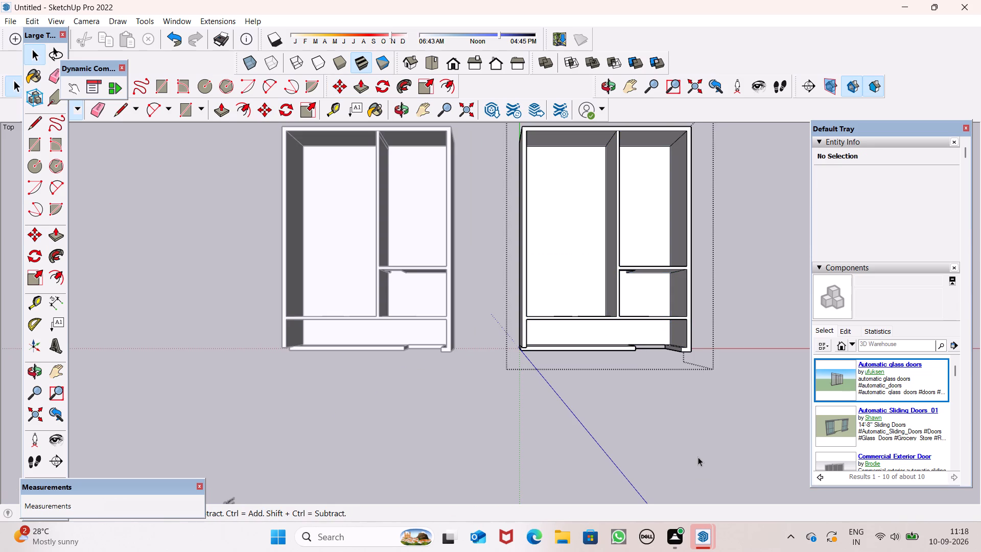
Examine the two houses from the front and above, including the copy's window and door openings.
scroll(689, 444, "up", 1)
middle_click_drag(689, 442, 669, 77)
scroll(713, 293, "up", 4)
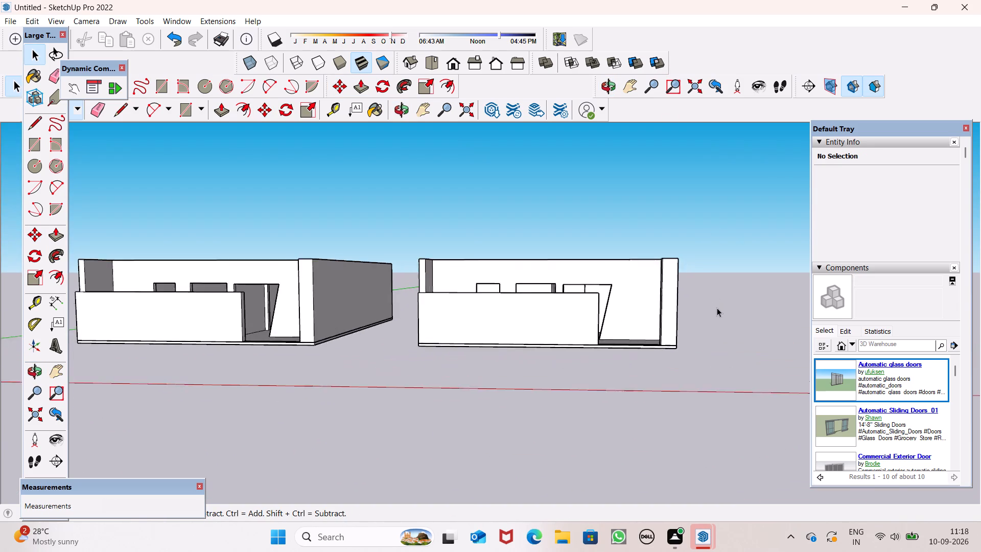
scroll(718, 308, "down", 5)
middle_click_drag(716, 312, 738, 396)
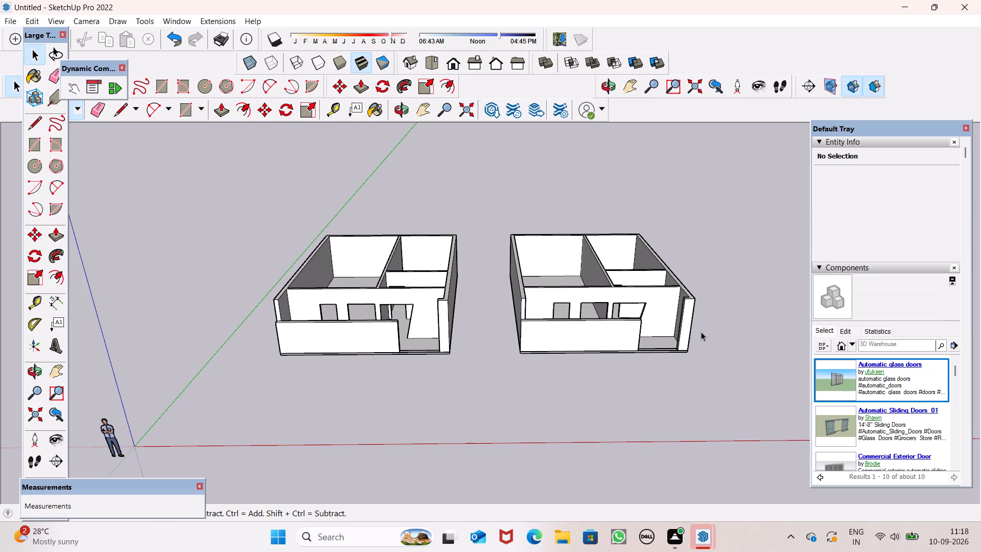
scroll(720, 327, "up", 2)
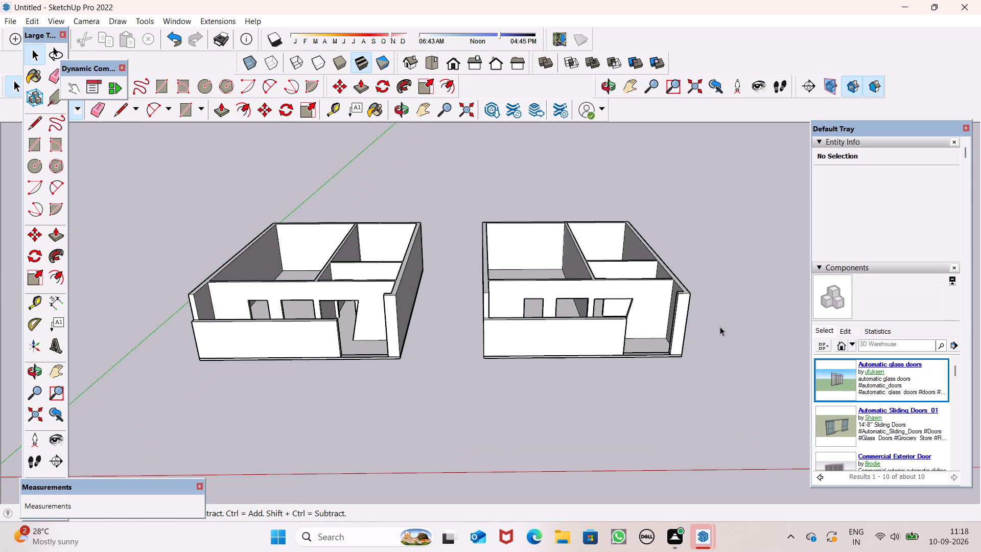
scroll(720, 327, "up", 6)
middle_click_drag(639, 327, 625, 363)
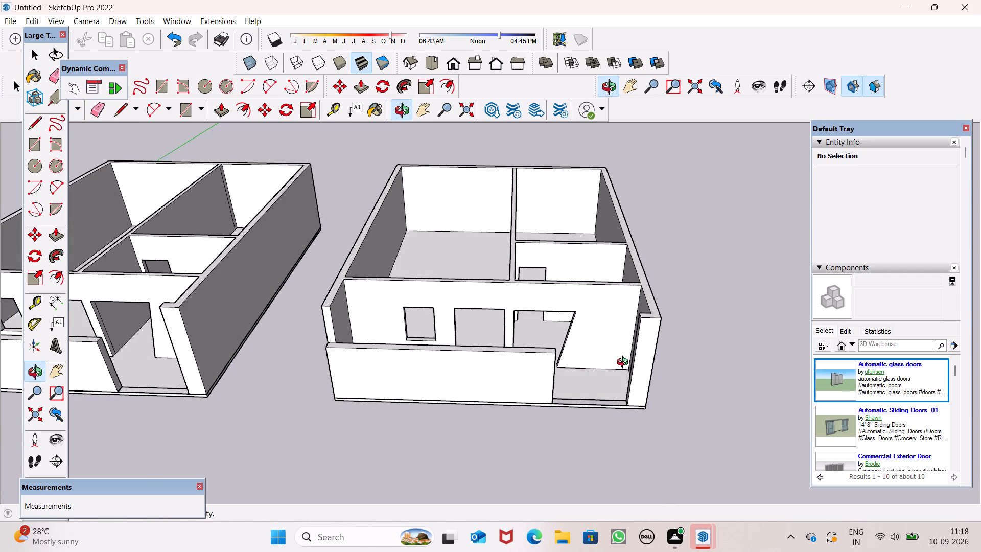
middle_click_drag(625, 363, 637, 359)
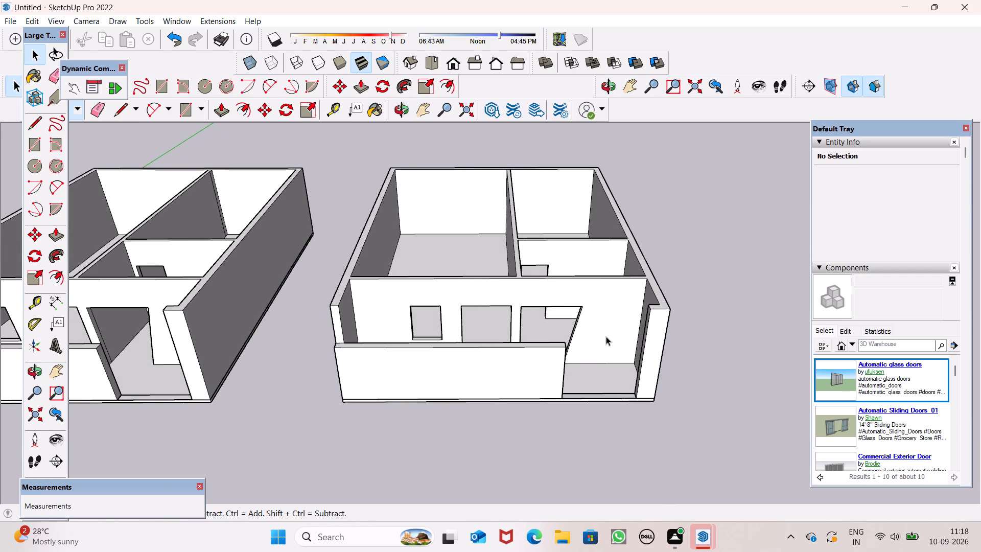
scroll(604, 335, "up", 4)
middle_click_drag(572, 323, 546, 321)
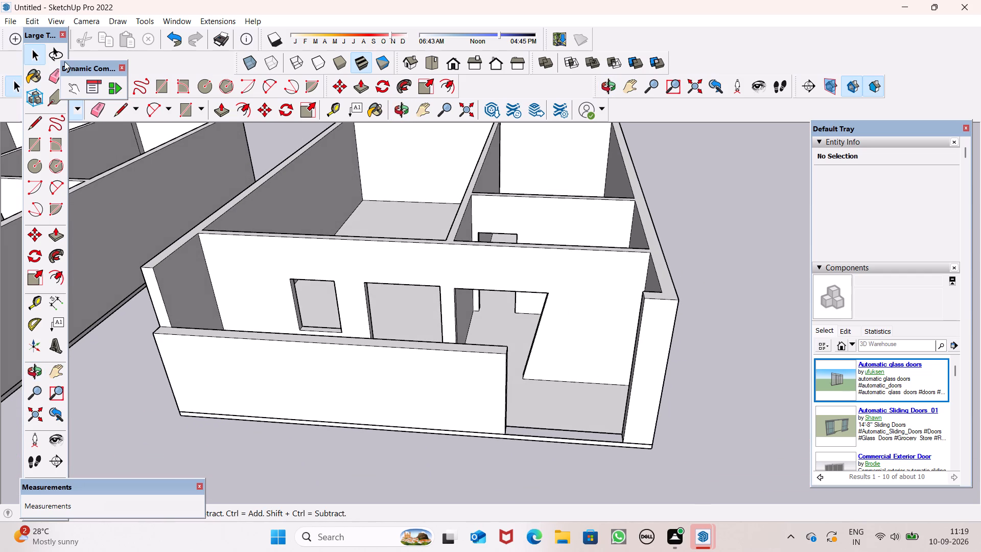
left_click(113, 110)
scroll(396, 260, "up", 1)
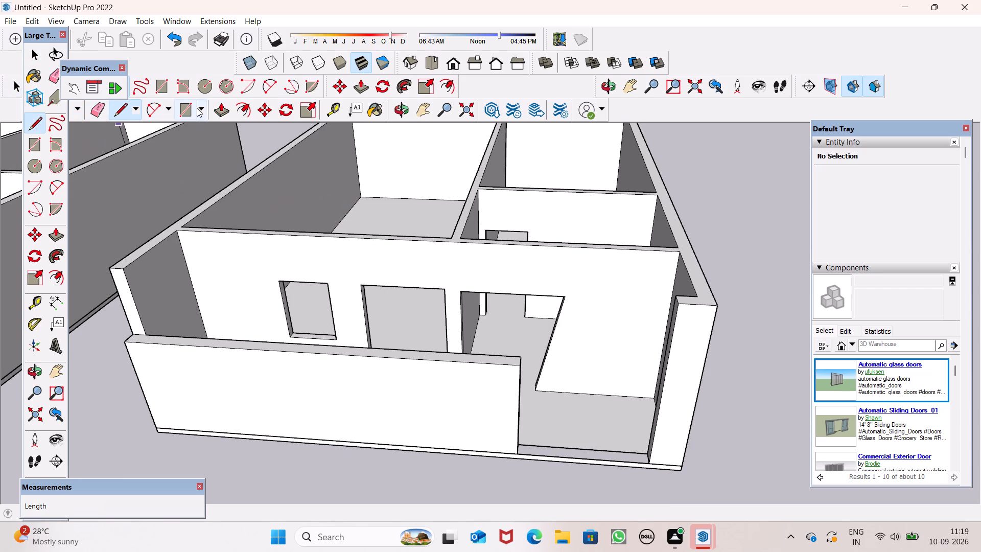
left_click(221, 110)
middle_click_drag(473, 276, 394, 259)
scroll(577, 353, "up", 3)
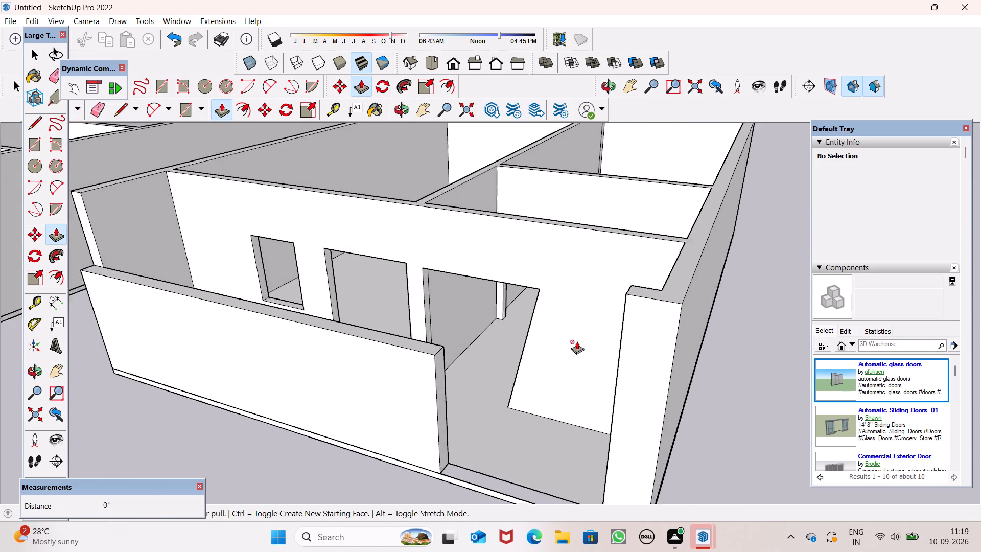
scroll(577, 341, "up", 4)
middle_click_drag(504, 285, 577, 329)
scroll(507, 272, "up", 1)
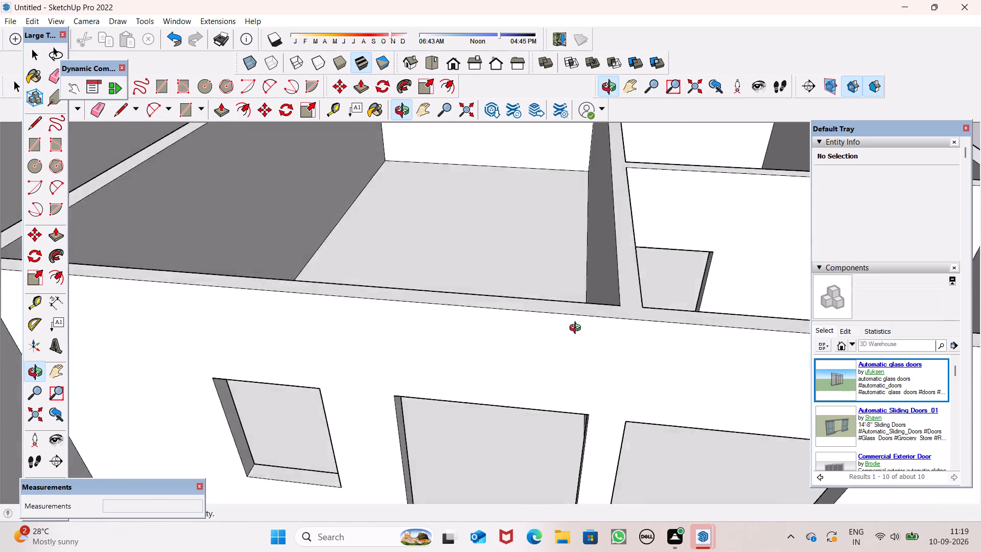
middle_click_drag(577, 329, 580, 336)
scroll(544, 257, "down", 12)
key("space")
left_click(721, 299)
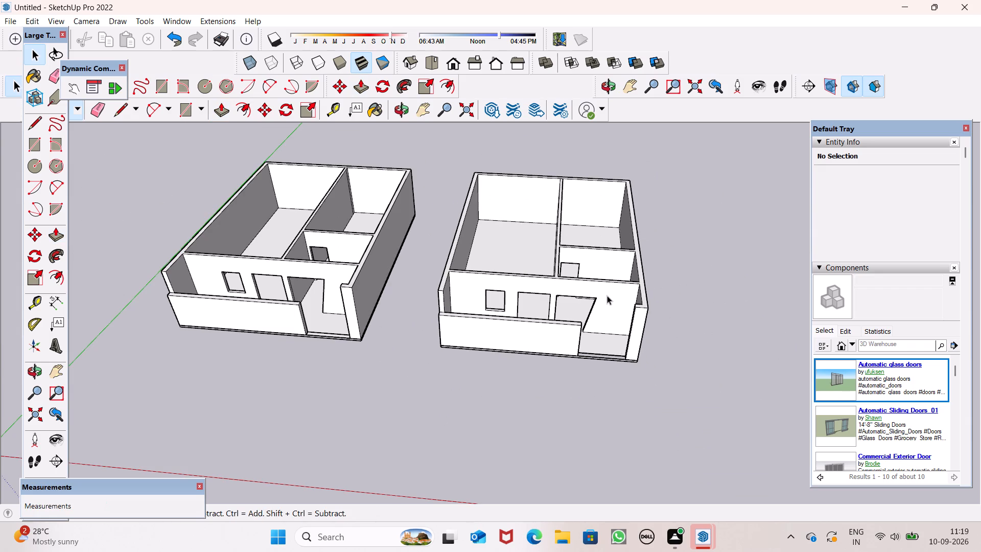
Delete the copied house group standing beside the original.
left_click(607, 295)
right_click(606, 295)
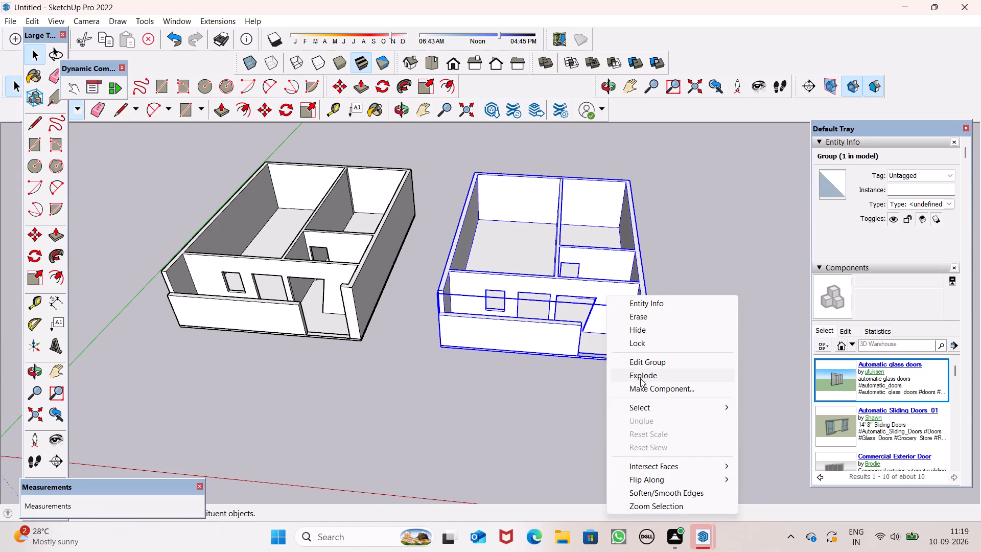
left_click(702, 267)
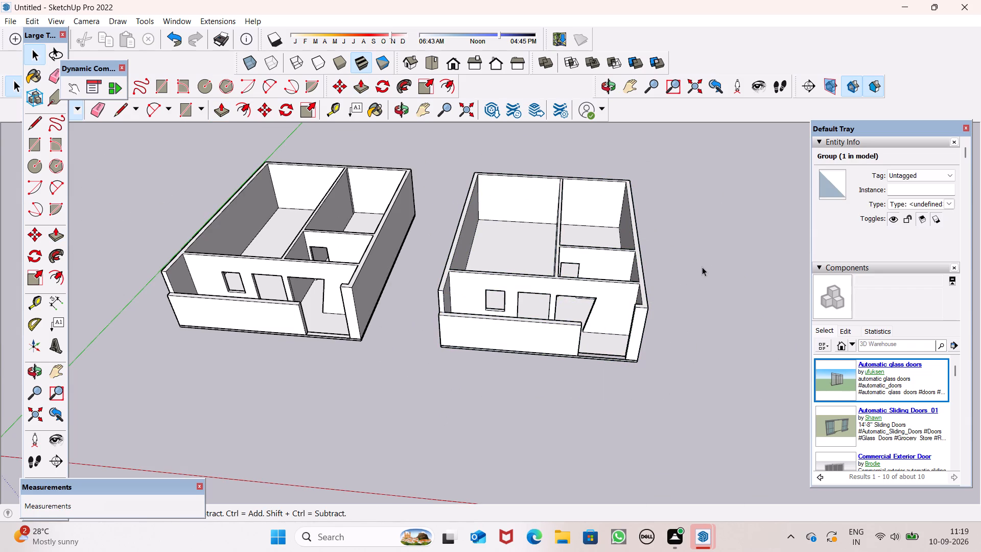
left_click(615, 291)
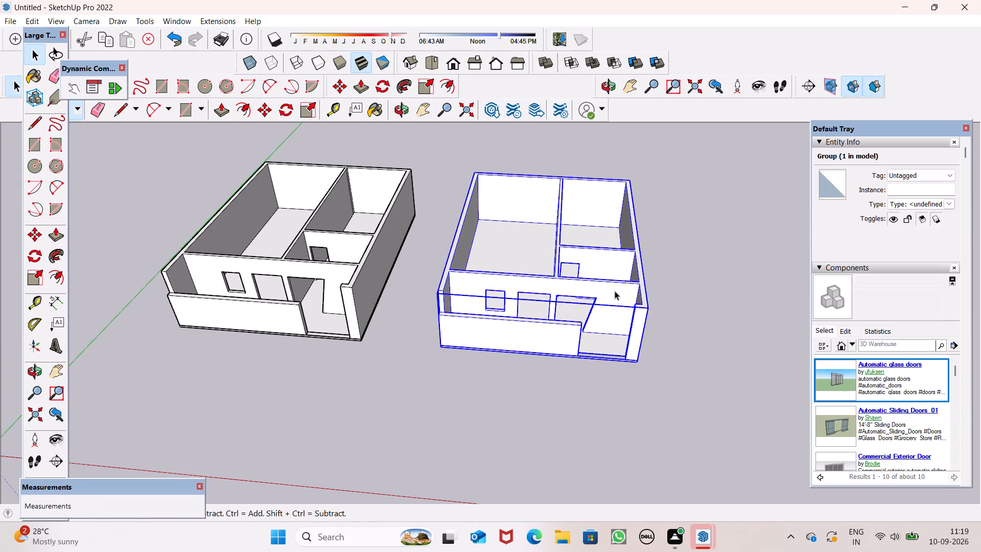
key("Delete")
Examine the original house's front entrance opening and outer corner.
scroll(615, 291, "down", 3)
scroll(401, 374, "up", 4)
middle_click_drag(423, 360, 489, 295)
scroll(447, 303, "up", 7)
middle_click_drag(438, 297, 436, 378)
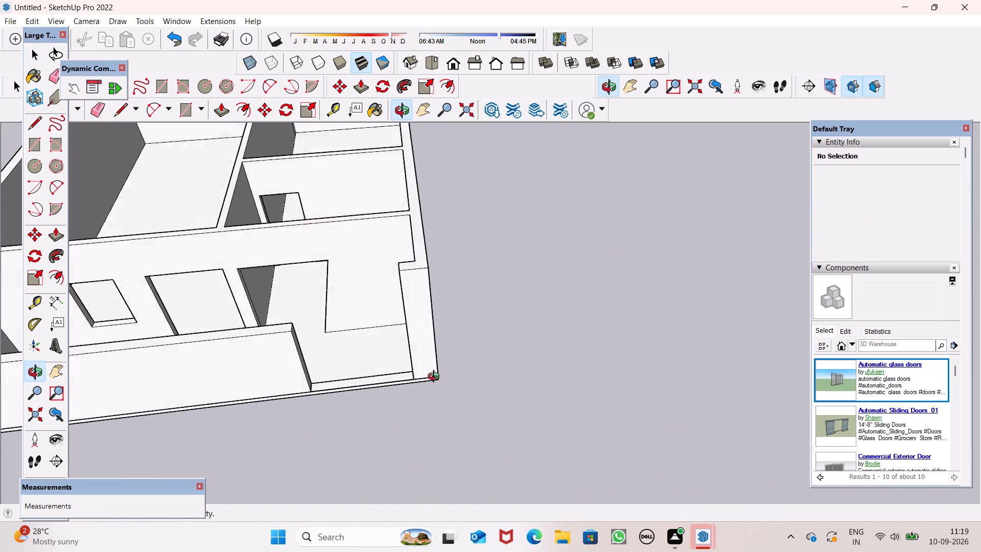
middle_click_drag(436, 378, 431, 358)
scroll(440, 336, "down", 7)
Look through the door models in the 3D Warehouse component results for a suitable door.
scroll(821, 387, "down", 2)
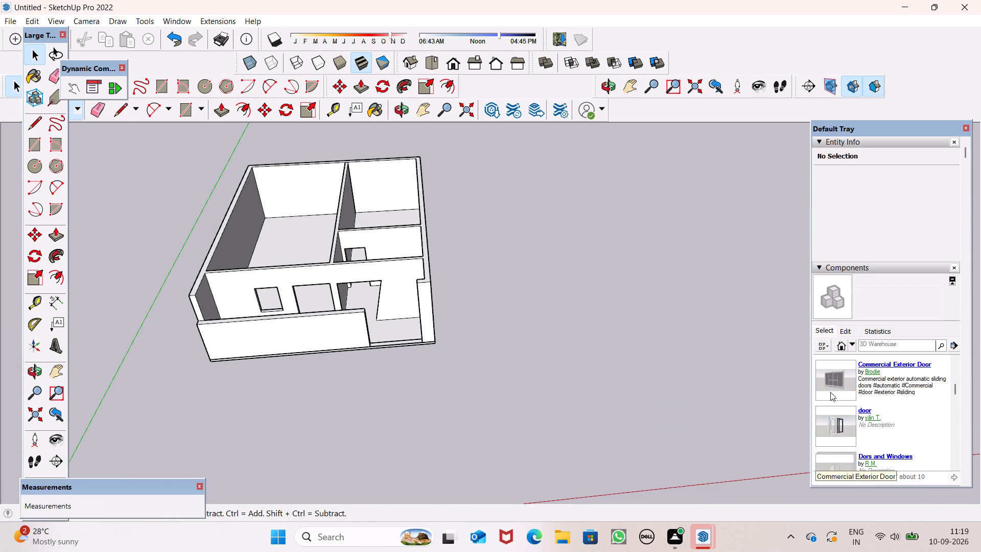
scroll(831, 394, "down", 4)
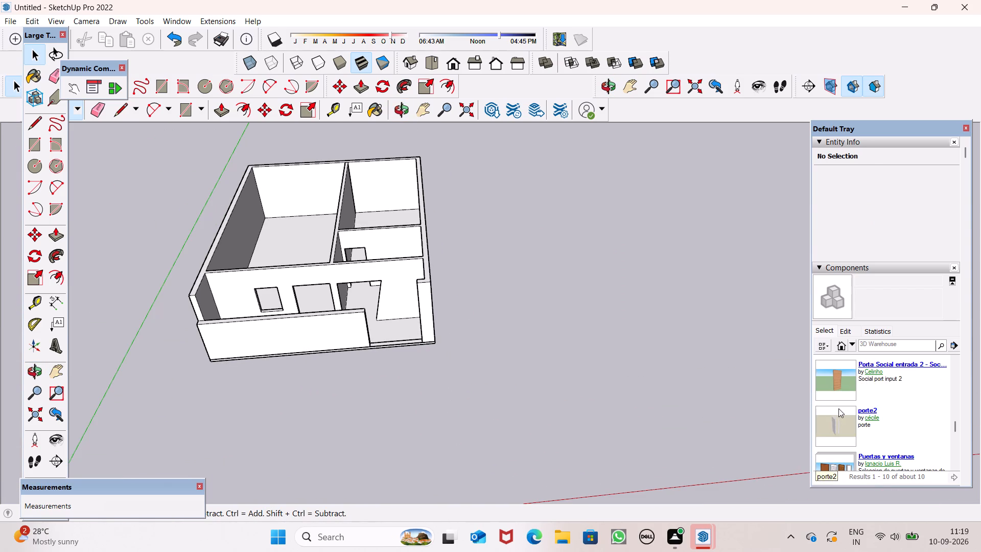
scroll(839, 407, "up", 1)
scroll(840, 406, "down", 3)
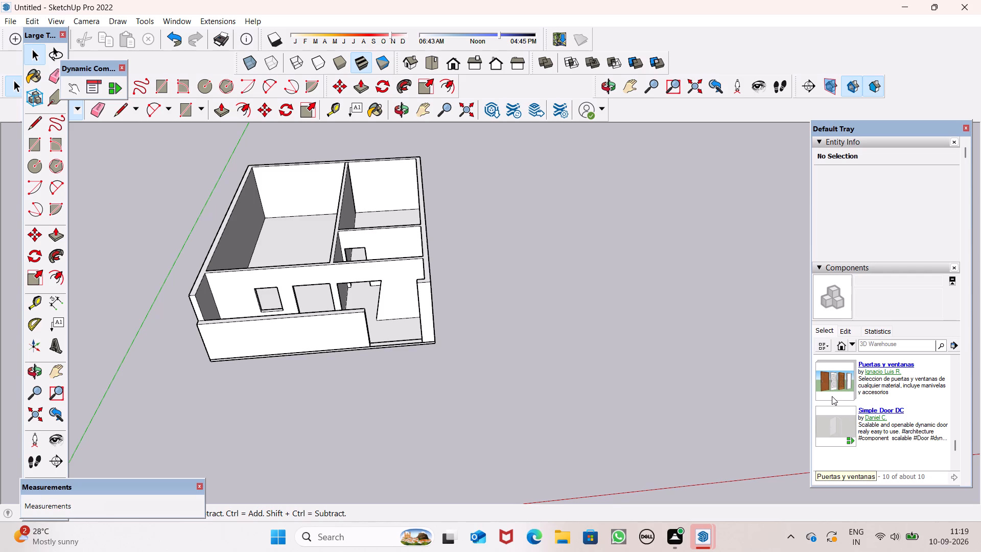
scroll(832, 382, "down", 3)
scroll(833, 364, "up", 4)
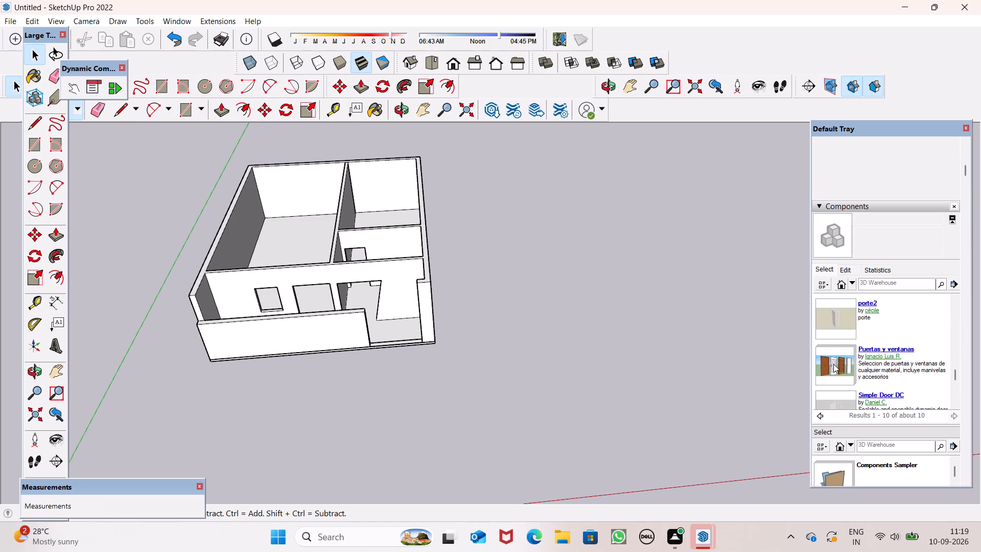
scroll(833, 364, "up", 3)
scroll(833, 364, "down", 1)
scroll(833, 364, "up", 3)
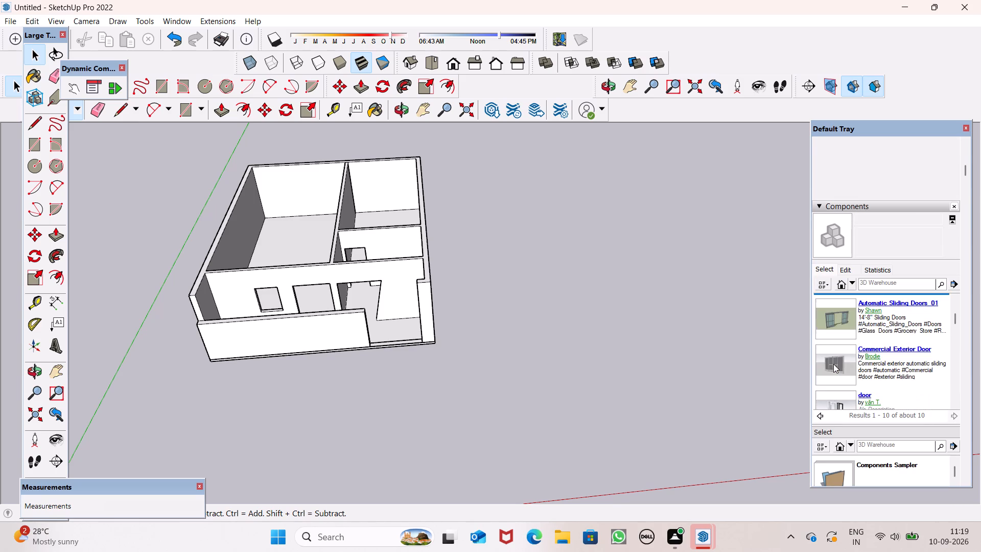
scroll(833, 364, "up", 4)
scroll(837, 394, "down", 1)
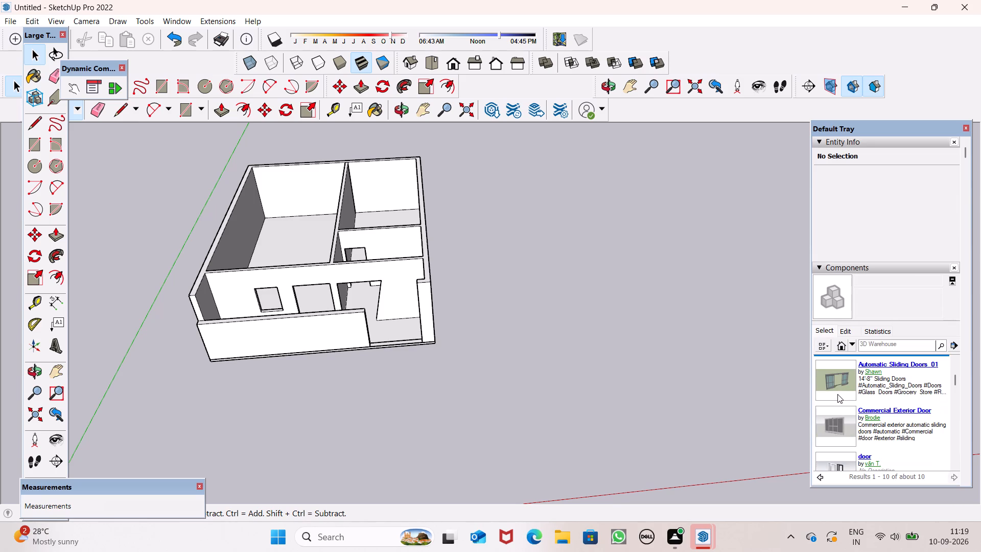
scroll(837, 394, "up", 1)
Insert the "Automatic glass doors" component in the empty space beside the house.
left_click(837, 386)
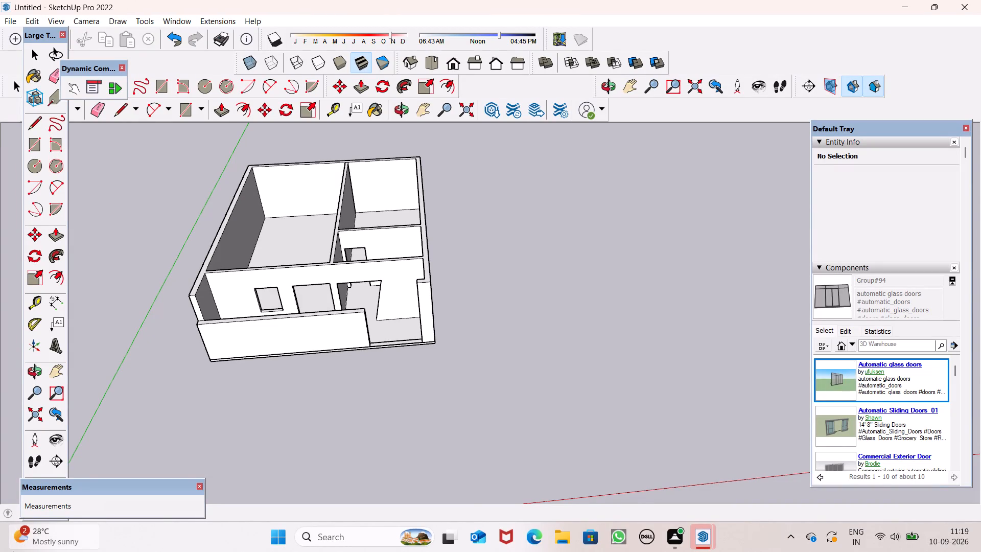
left_click(591, 304)
left_click(699, 336)
key("space")
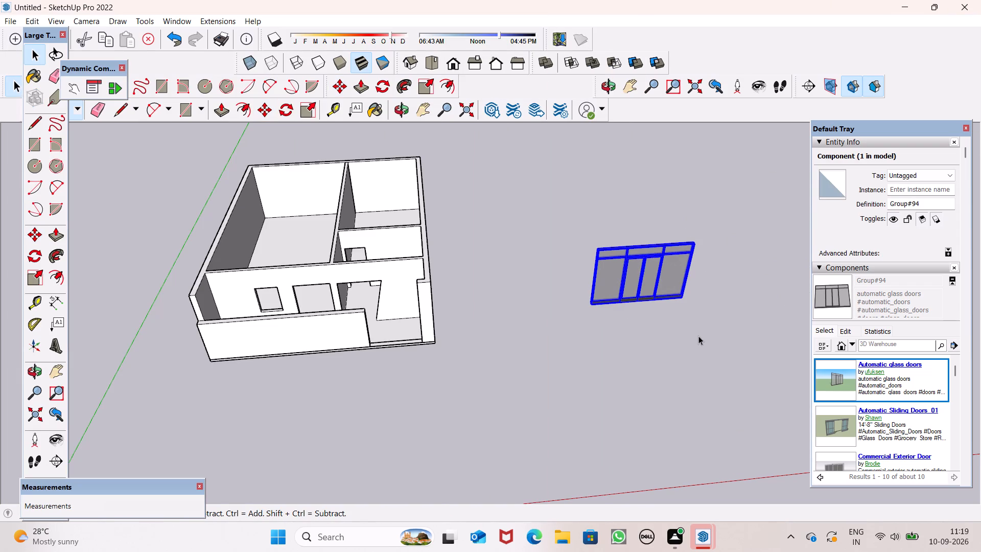
left_click(698, 336)
Look through the remaining 3D Warehouse door results and open the "Puertas y ventanas" collection.
scroll(657, 346, "down", 6)
scroll(357, 273, "down", 6)
scroll(666, 292, "down", 8)
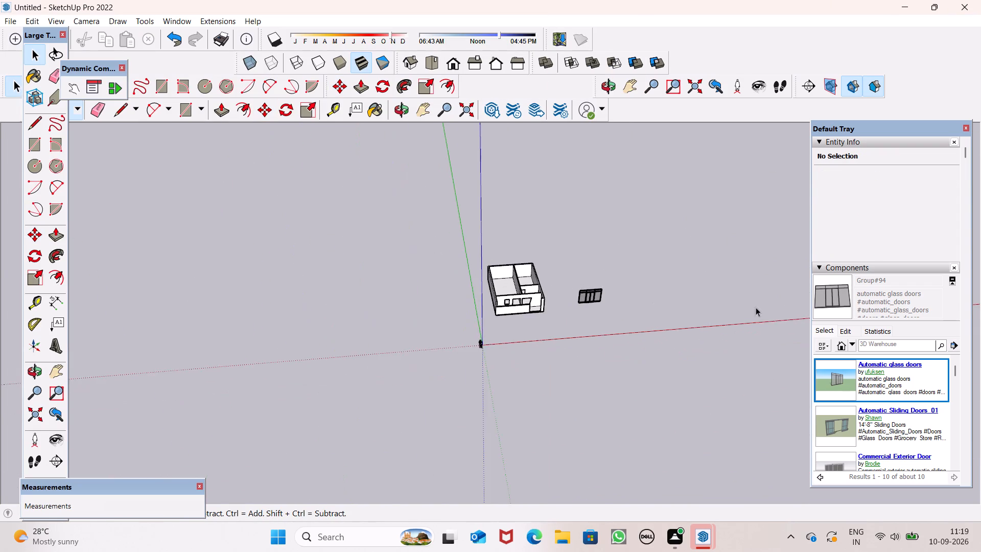
scroll(774, 307, "up", 4)
scroll(887, 364, "up", 3)
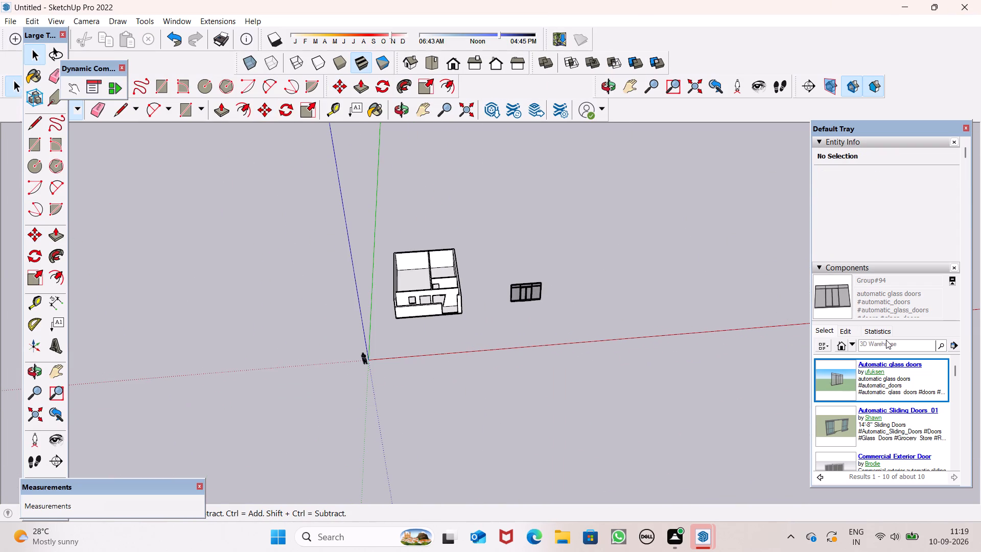
left_click(886, 340)
scroll(878, 403, "down", 5)
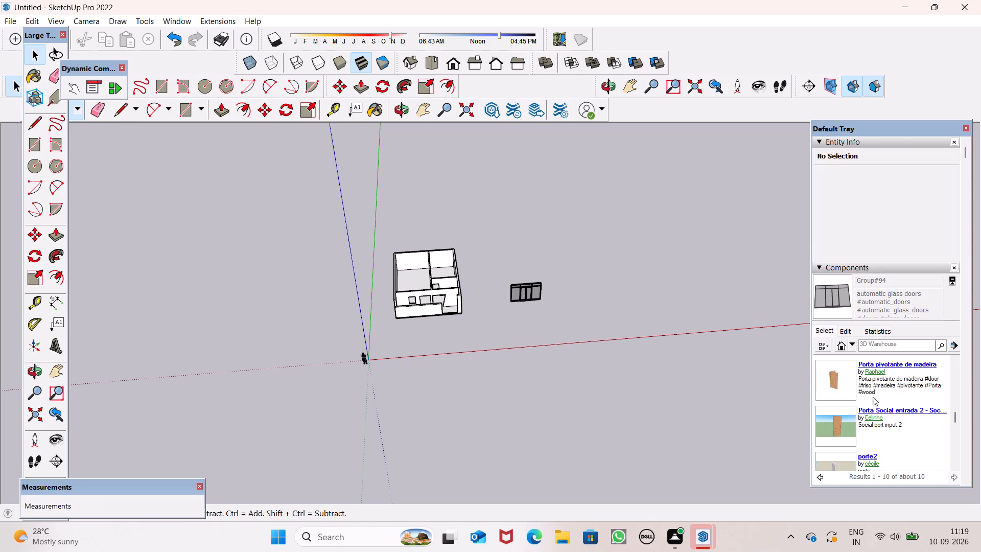
left_click(876, 352)
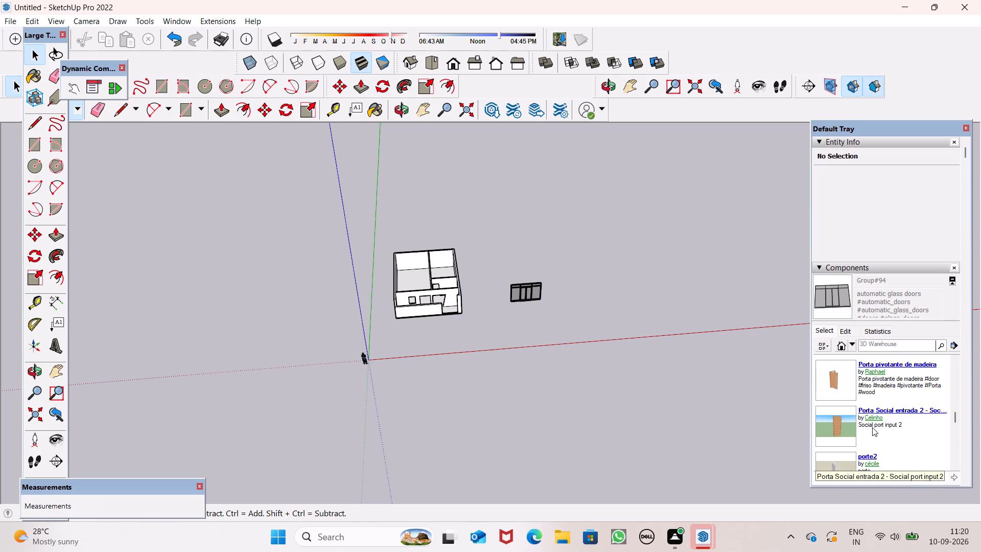
scroll(872, 427, "down", 3)
scroll(843, 410, "up", 2)
scroll(838, 410, "down", 2)
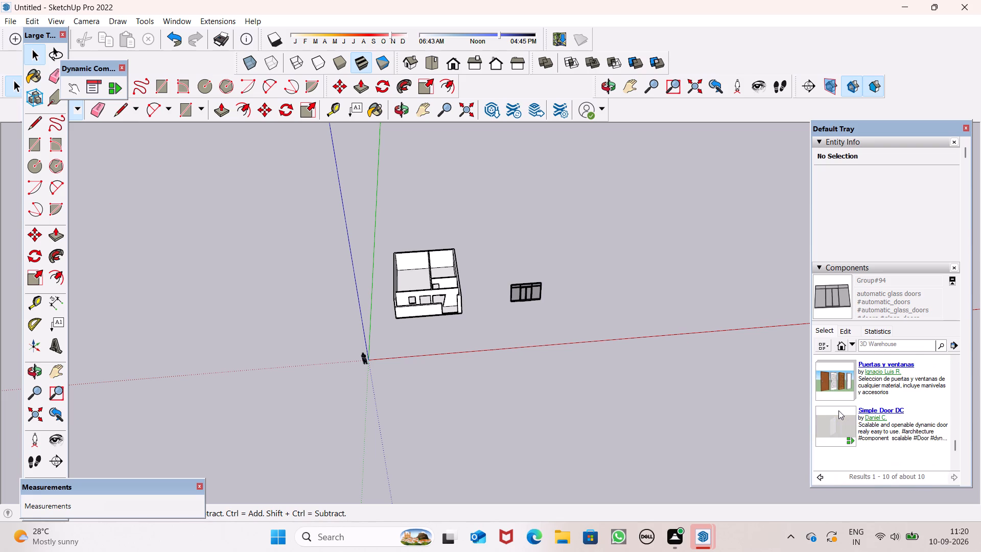
left_click(831, 389)
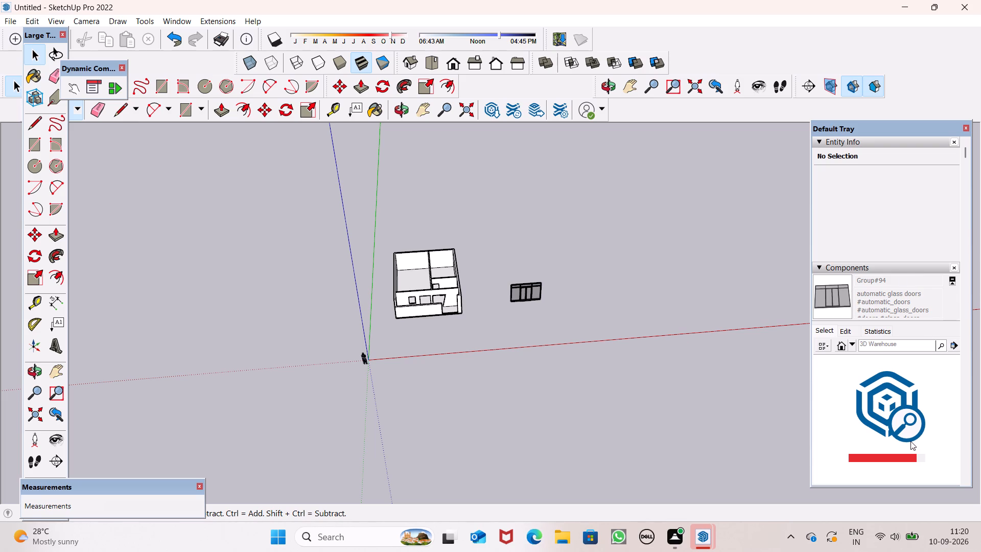
Insert the "Door with wrought iron grille" component from the collection in the empty space near the automatic glass doors.
scroll(455, 318, "up", 7)
scroll(551, 288, "down", 4)
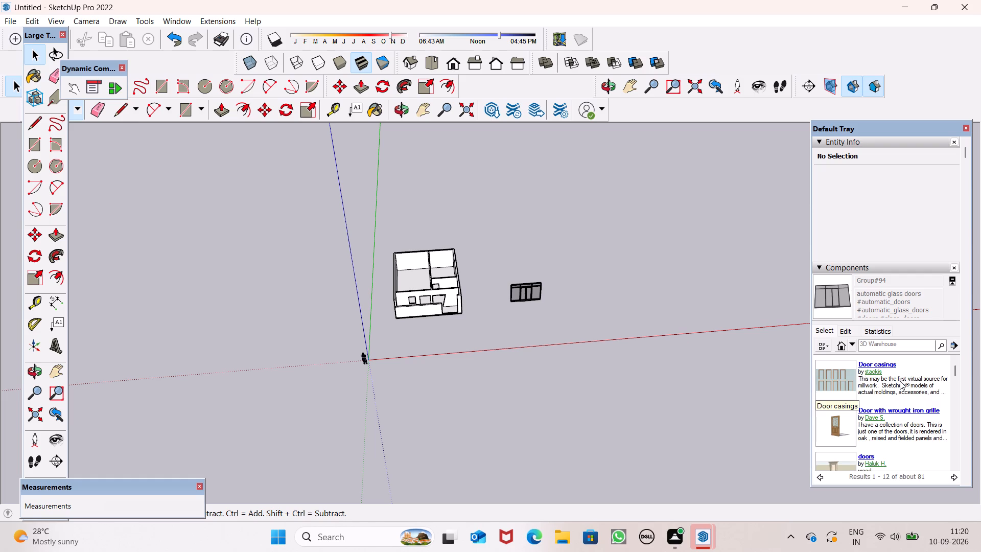
scroll(826, 419, "down", 3)
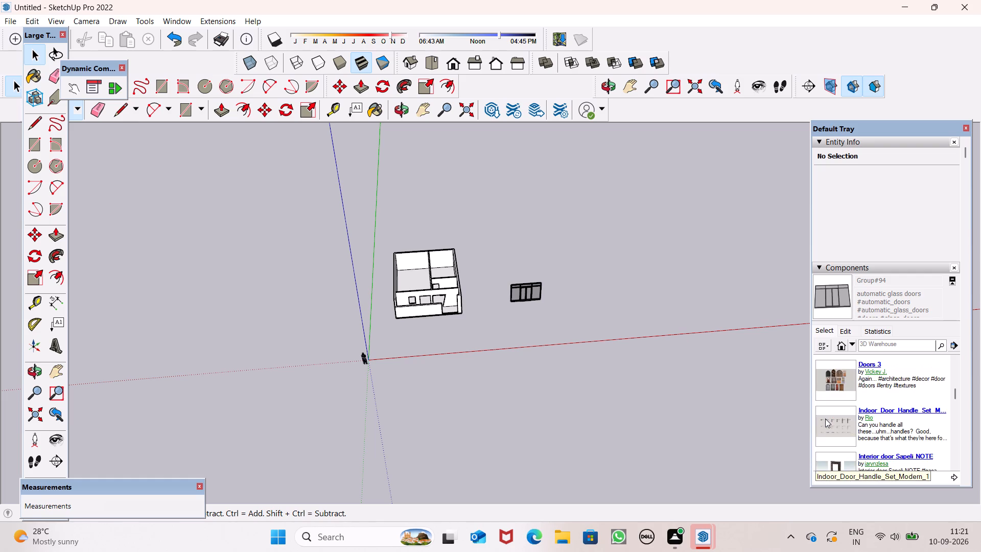
scroll(825, 418, "up", 2)
scroll(827, 423, "down", 1)
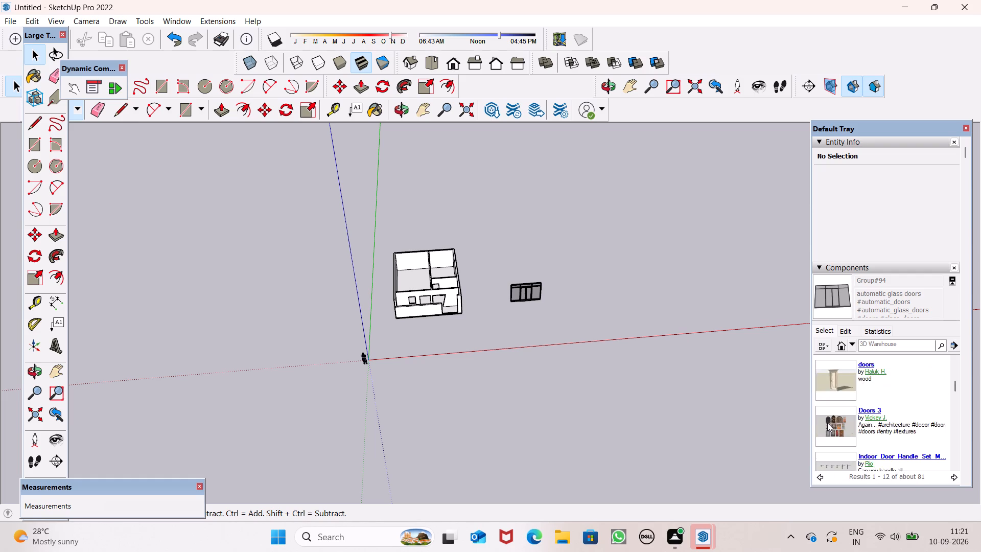
scroll(829, 416, "up", 2)
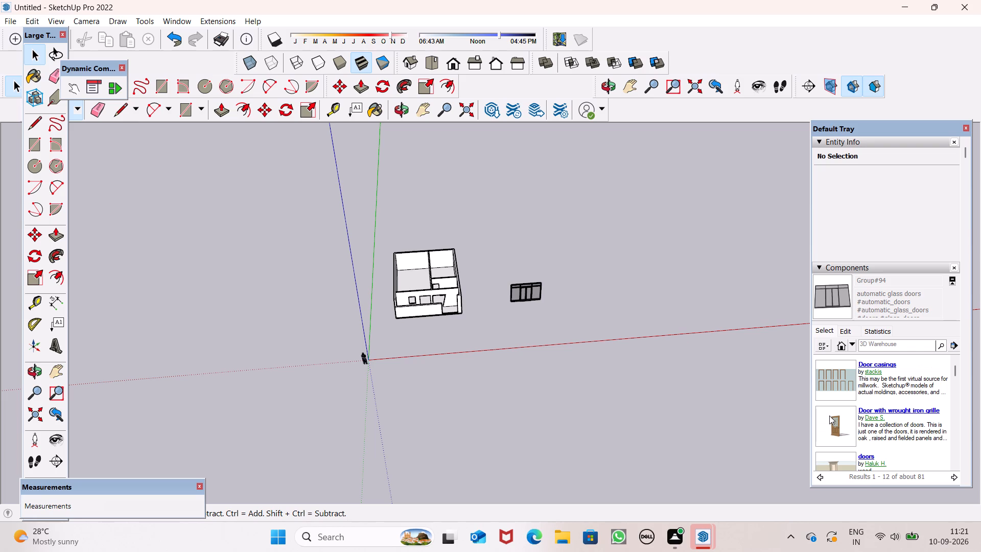
left_click(836, 421)
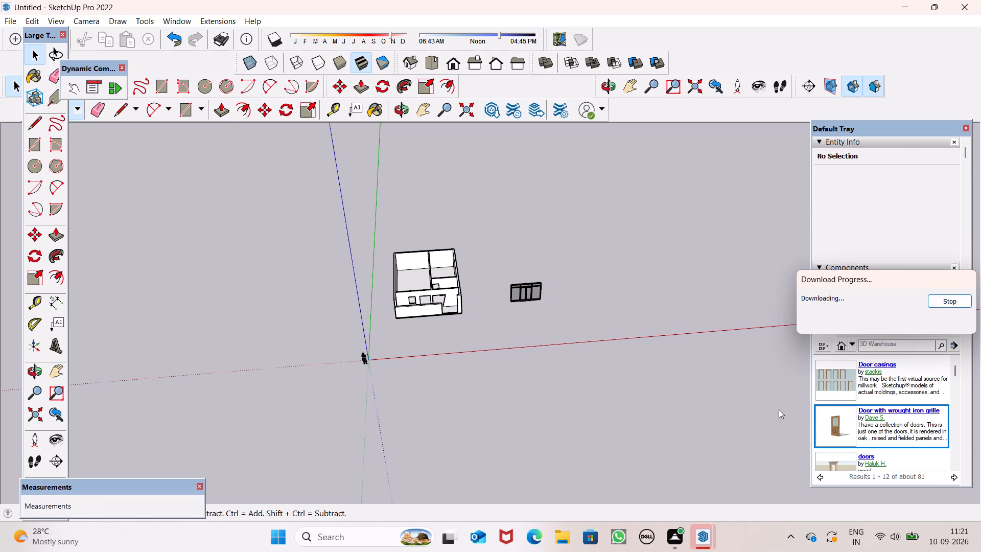
scroll(814, 411, "down", 11)
scroll(891, 395, "down", 16)
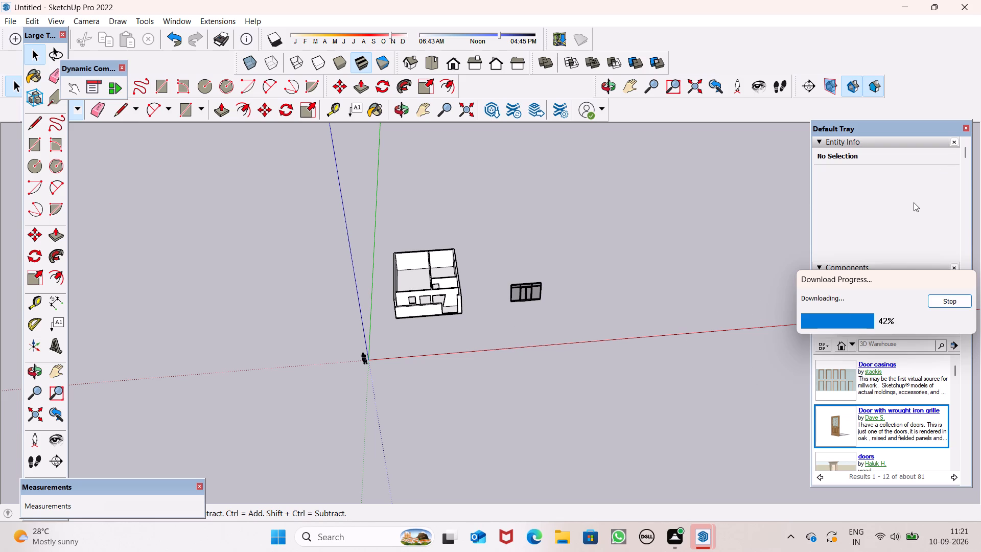
scroll(871, 393, "down", 1)
scroll(870, 439, "up", 2)
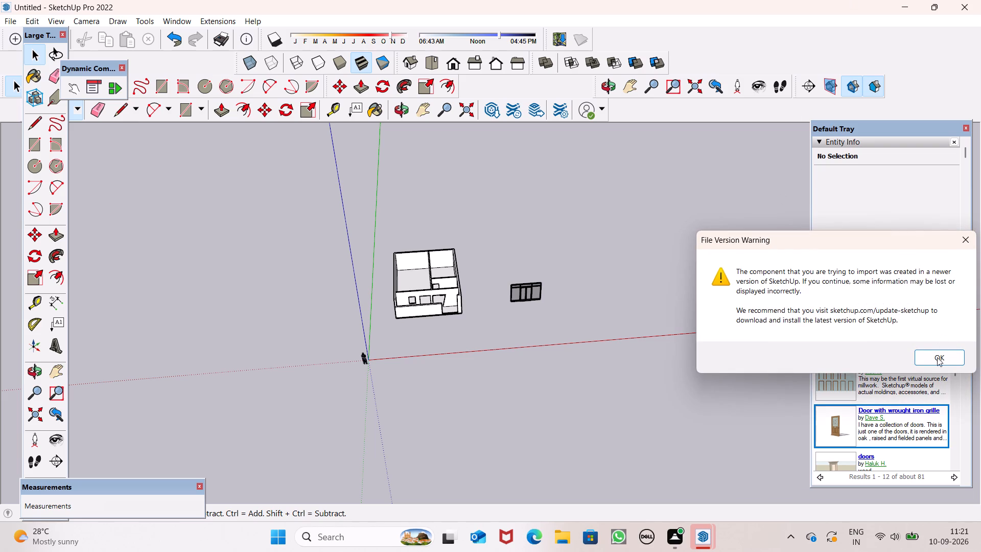
left_click(931, 371)
left_click(933, 363)
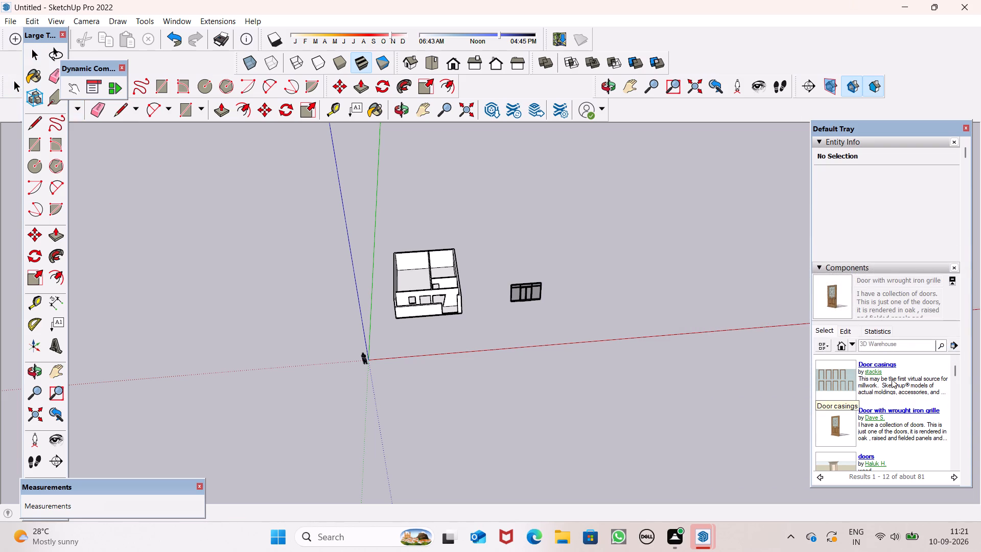
left_click(838, 302)
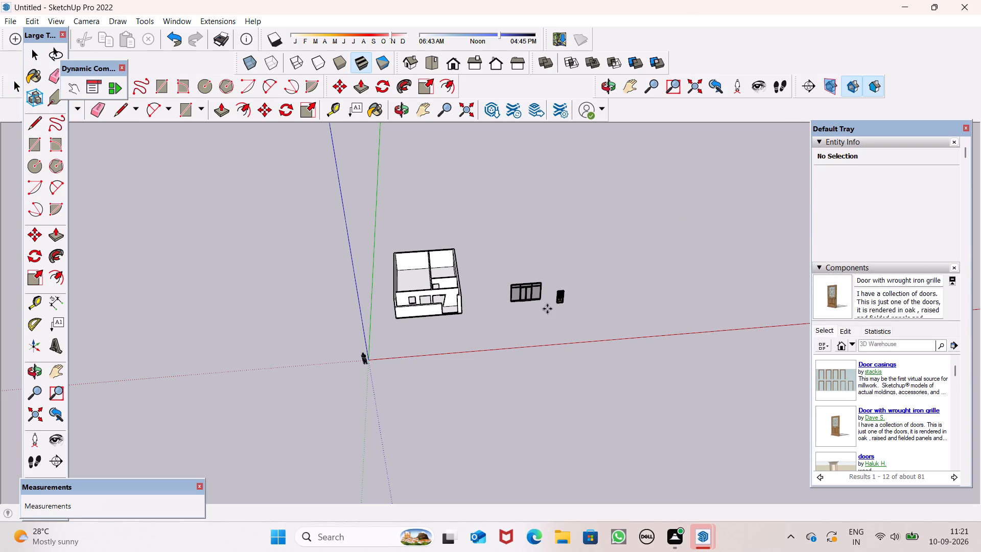
left_click(528, 321)
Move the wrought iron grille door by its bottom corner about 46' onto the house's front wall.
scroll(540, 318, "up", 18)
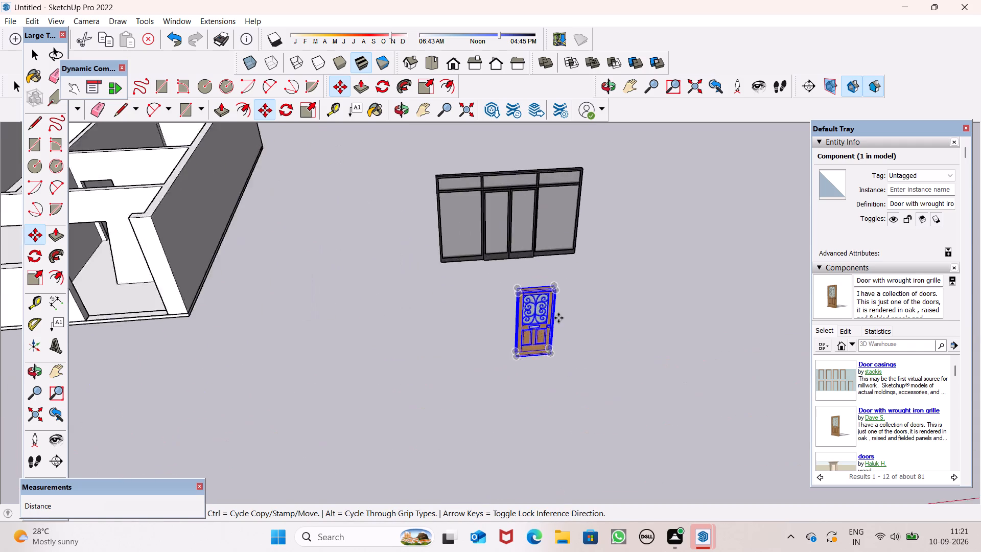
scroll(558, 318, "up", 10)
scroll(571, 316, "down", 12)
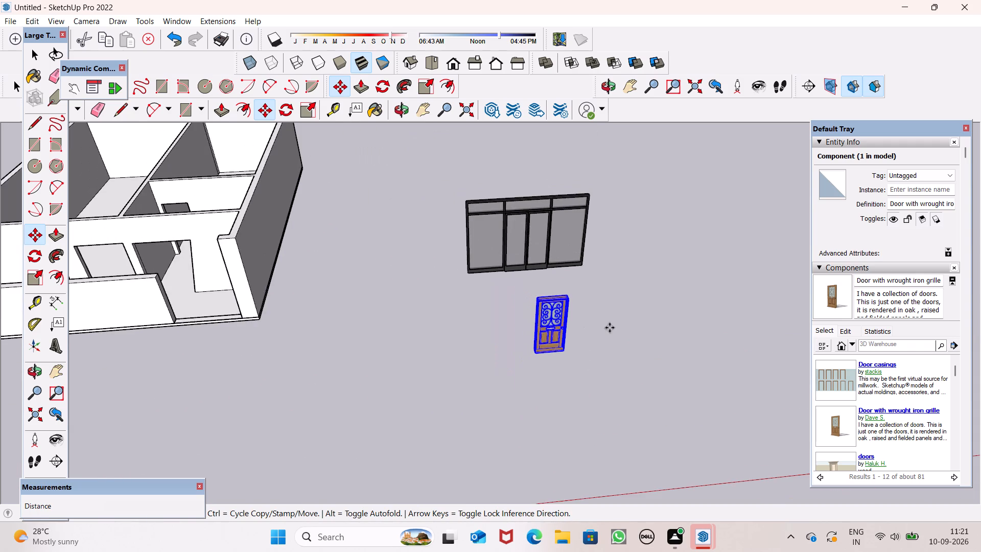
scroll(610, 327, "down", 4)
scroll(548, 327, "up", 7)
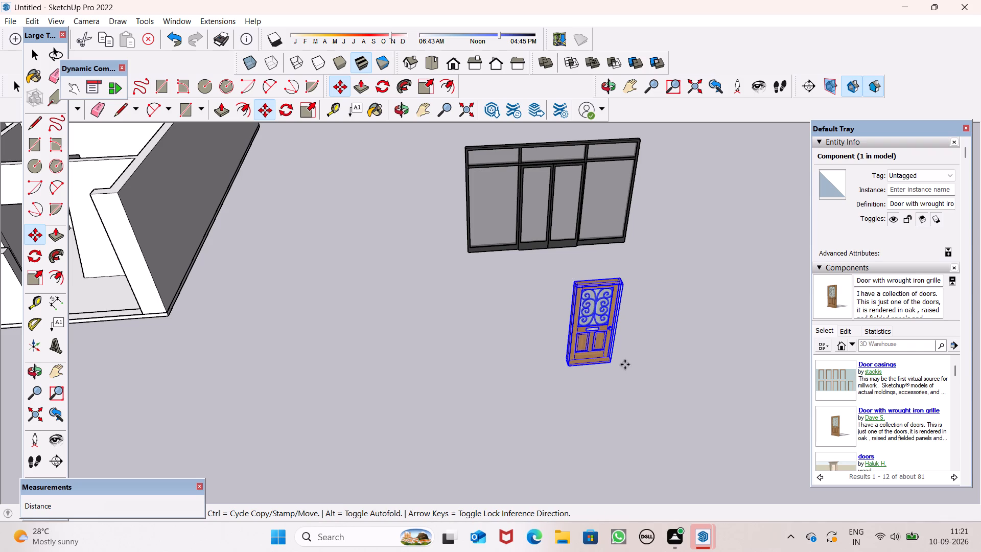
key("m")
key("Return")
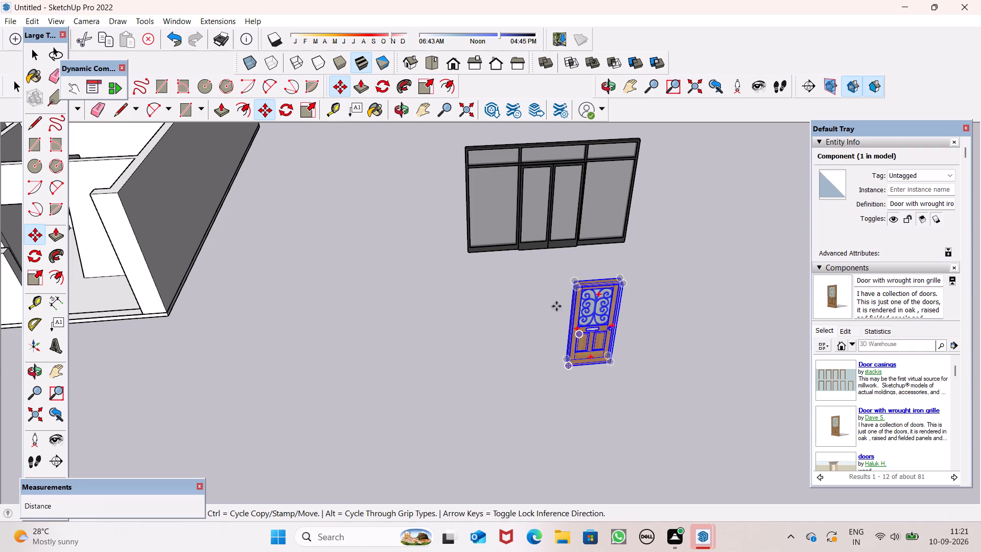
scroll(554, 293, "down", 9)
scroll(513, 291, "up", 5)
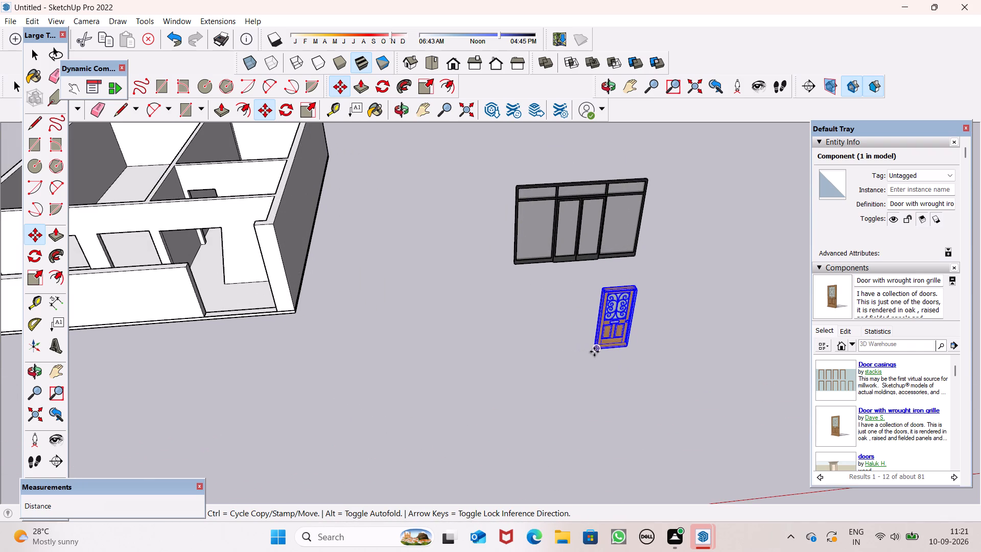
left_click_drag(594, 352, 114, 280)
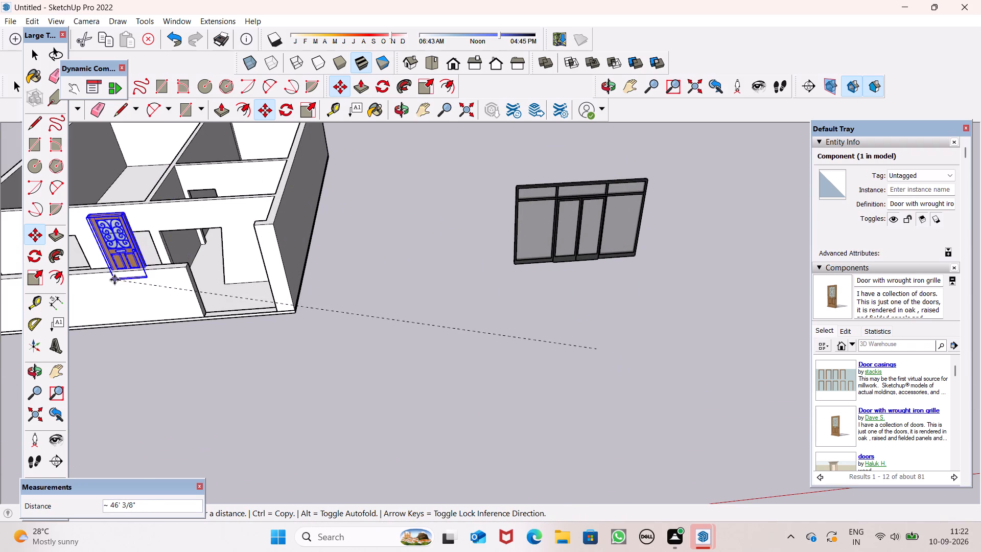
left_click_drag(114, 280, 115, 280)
Move the wrought iron grille door off the front wall to the open ground in front of the house, and deselect it.
middle_click_drag(147, 229, 182, 215)
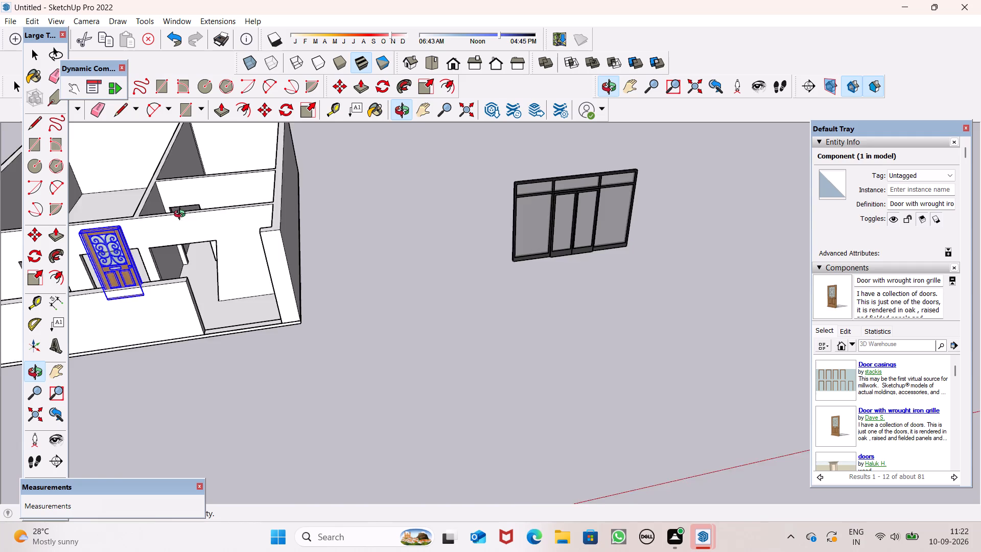
middle_click_drag(182, 215, 253, 216)
middle_click(202, 218)
scroll(212, 218, "down", 4)
middle_click_drag(238, 245, 181, 233)
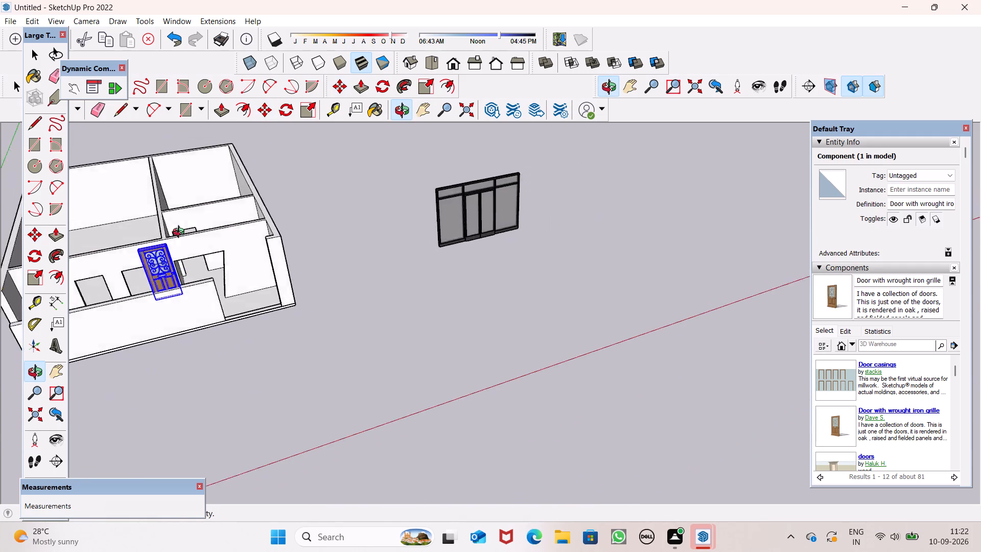
middle_click_drag(181, 233, 159, 225)
left_click_drag(207, 251, 209, 254)
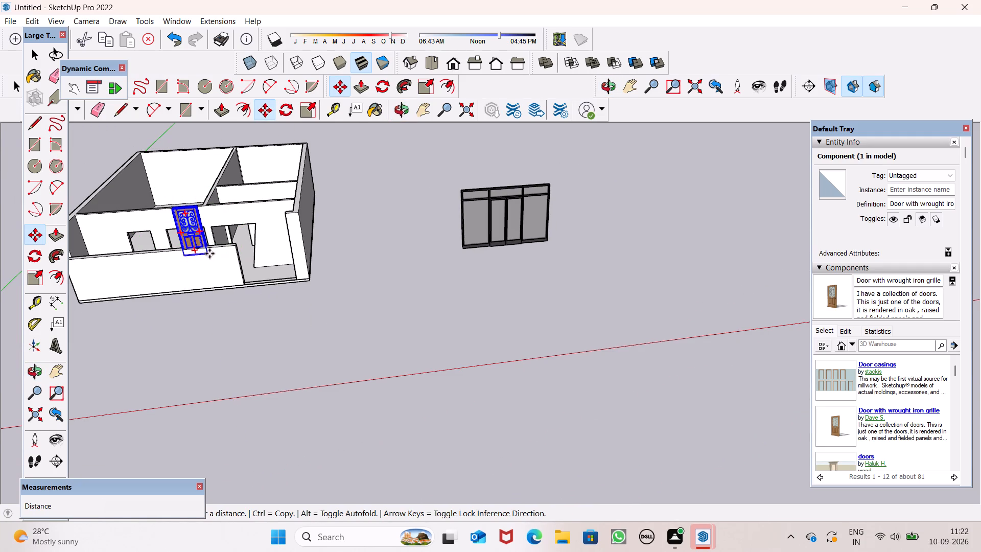
left_click_drag(209, 254, 373, 351)
left_click(407, 336)
left_click(414, 328)
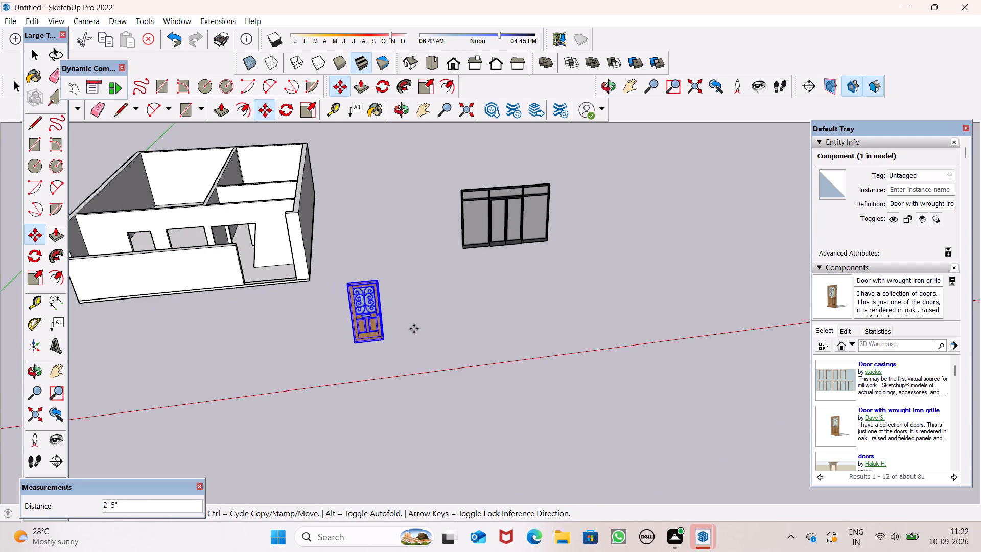
key("space")
key("space")
left_click(438, 326)
Explode the group nested inside the automatic glass doors component and leave component editing.
scroll(442, 319, "up", 6)
middle_click_drag(504, 336, 473, 353)
scroll(489, 302, "down", 6)
scroll(596, 251, "up", 3)
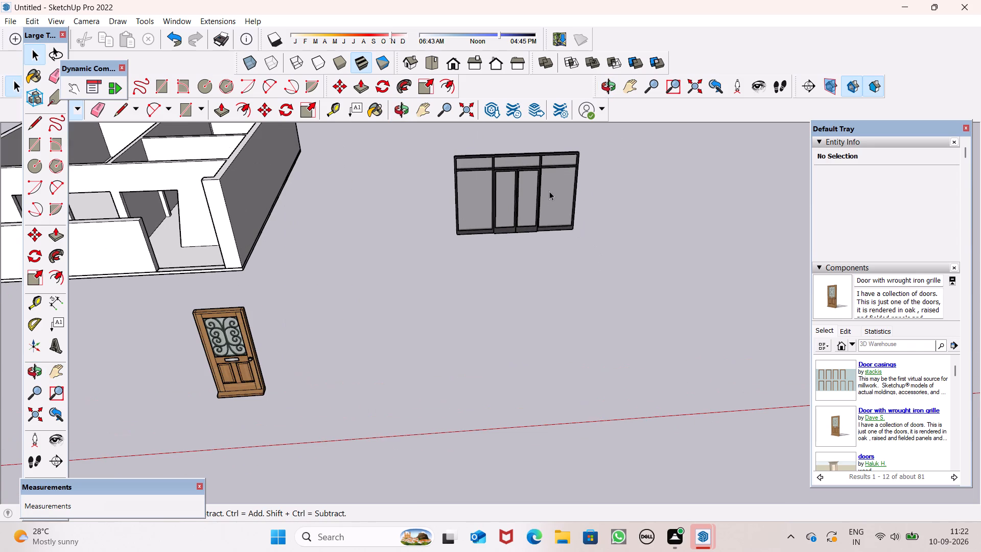
double_click(550, 191)
left_click(556, 199)
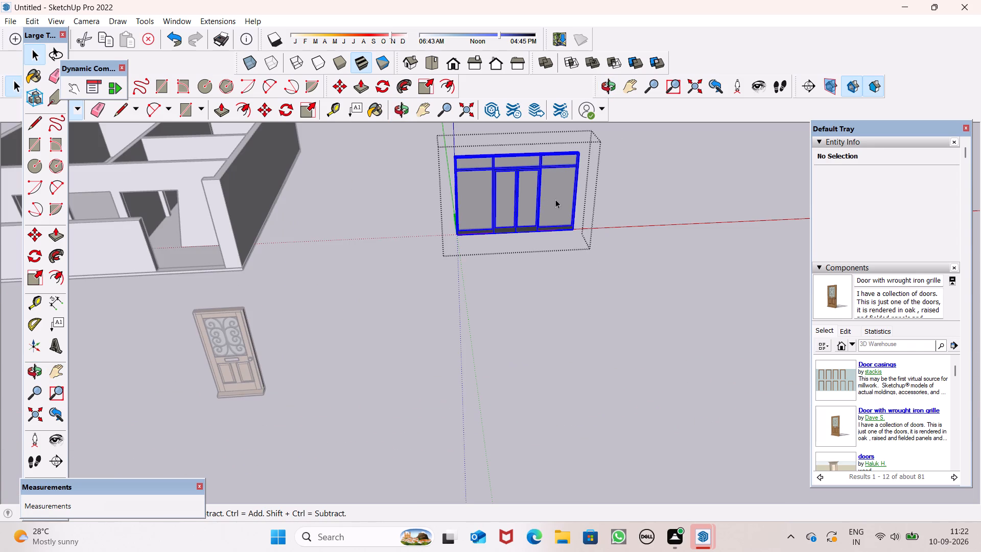
right_click(554, 198)
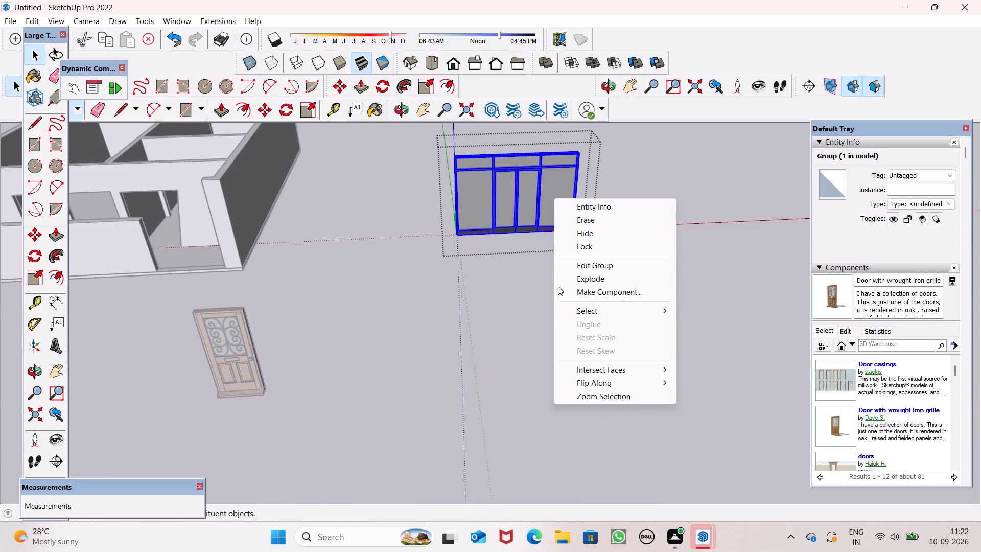
left_click(581, 281)
left_click(569, 298)
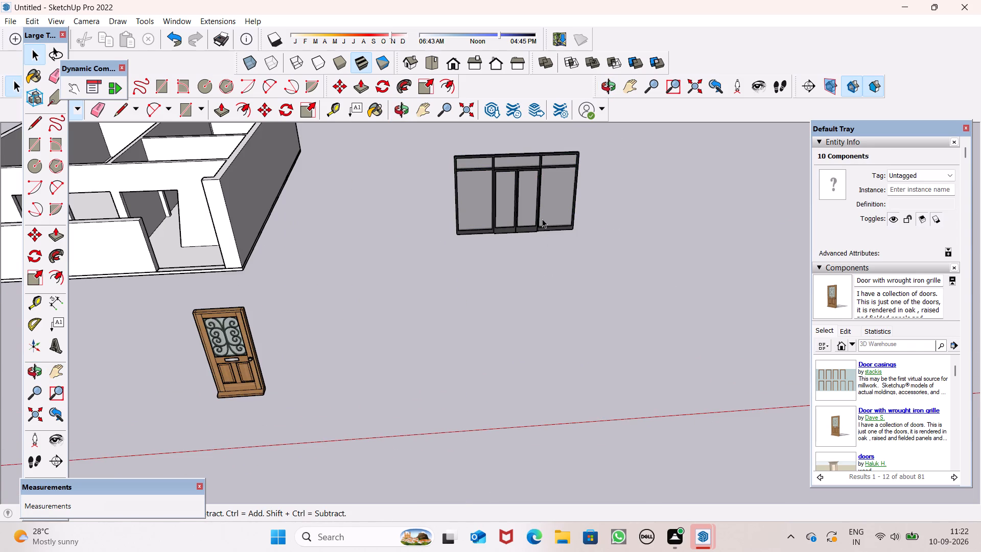
Explode the remaining component that holds the automatic glass doors together, and clear the selection.
left_click(542, 217)
right_click(552, 228)
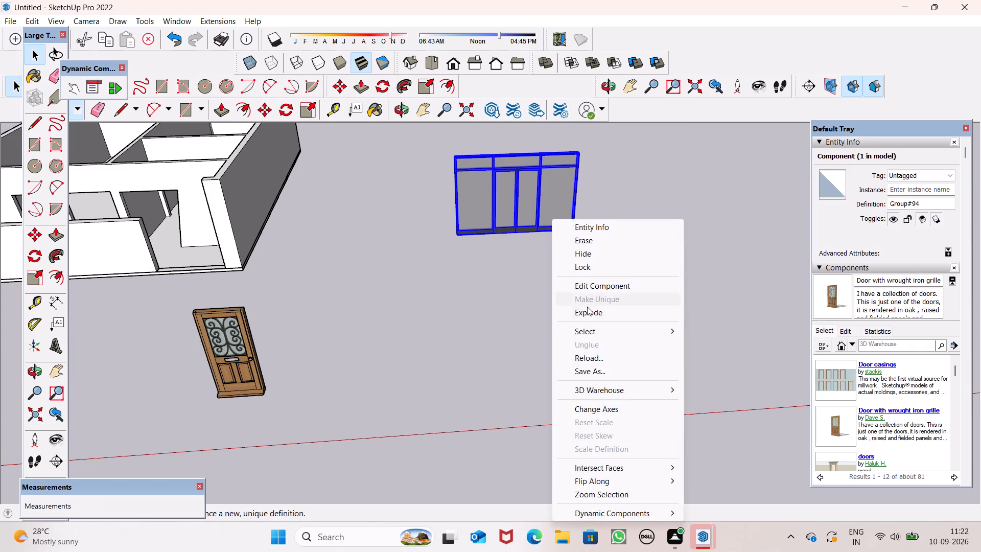
left_click(588, 312)
left_click(540, 262)
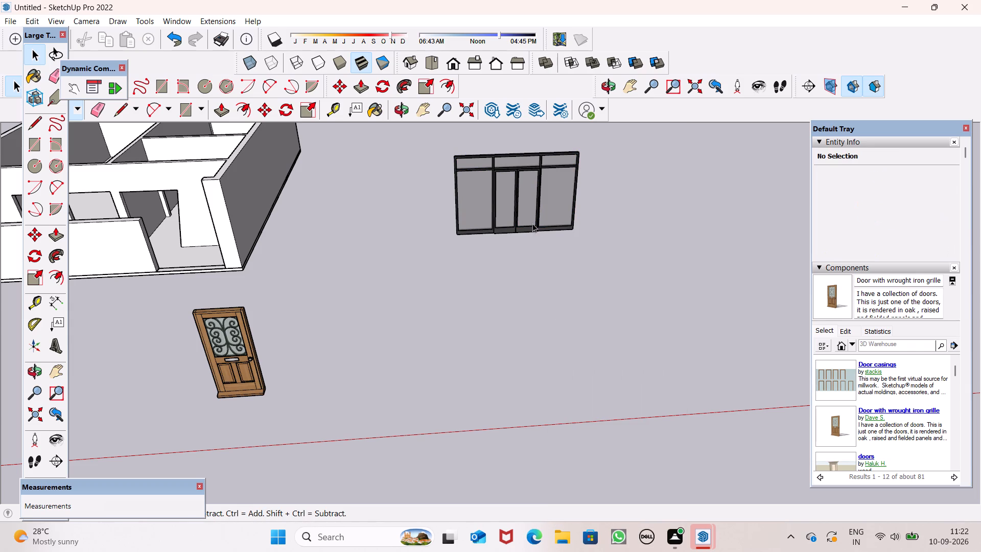
Delete the frame and the glass pane of the left central leaf of the automatic glass doors.
left_click(532, 224)
scroll(554, 229, "up", 6)
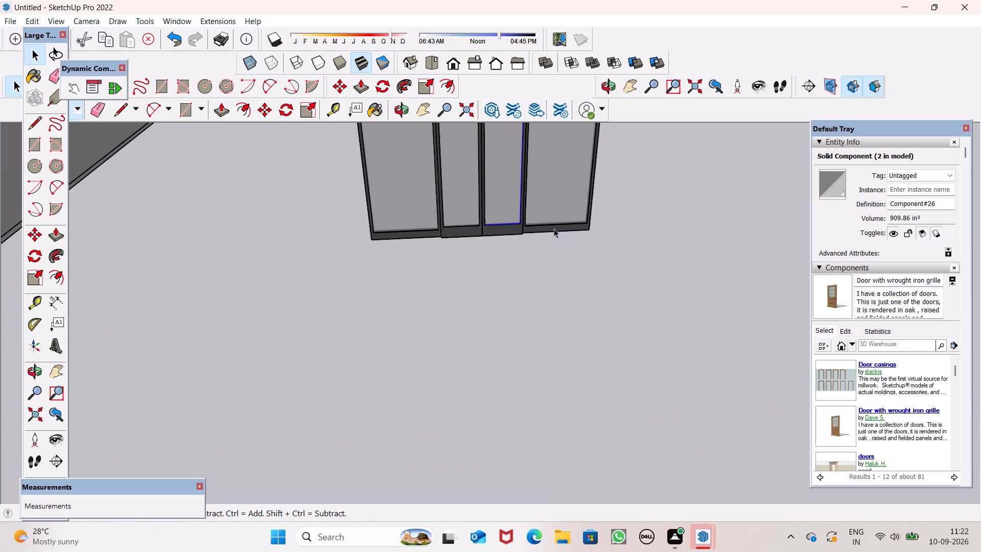
scroll(563, 244, "down", 6)
left_click(581, 256)
key("space")
scroll(549, 216, "up", 1)
scroll(548, 213, "down", 1)
scroll(547, 213, "up", 2)
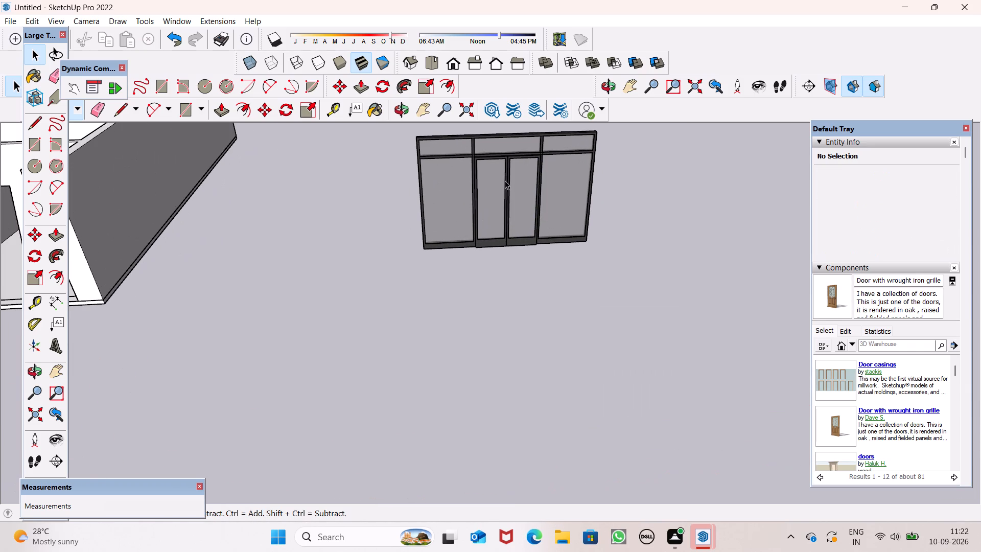
double_click(505, 180)
key("Delete")
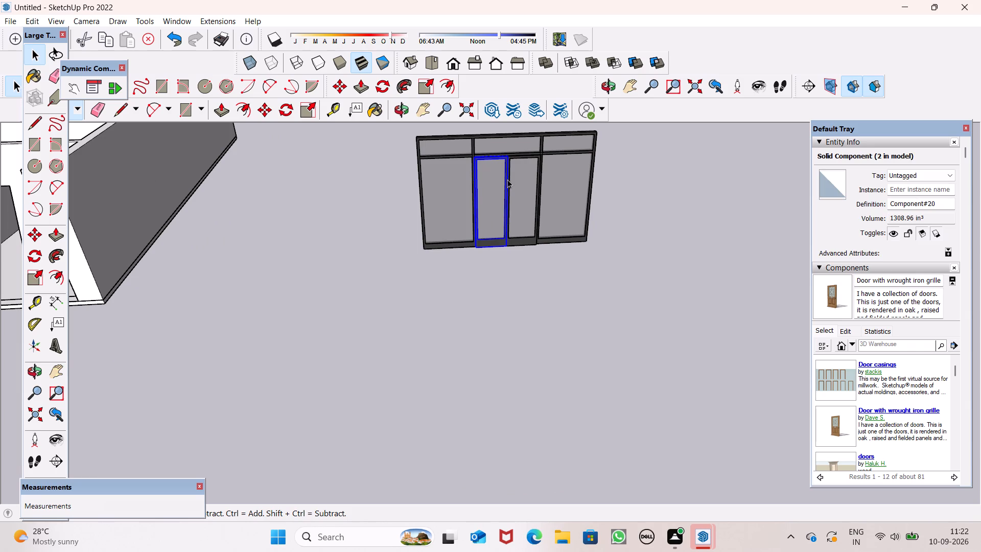
double_click(516, 179)
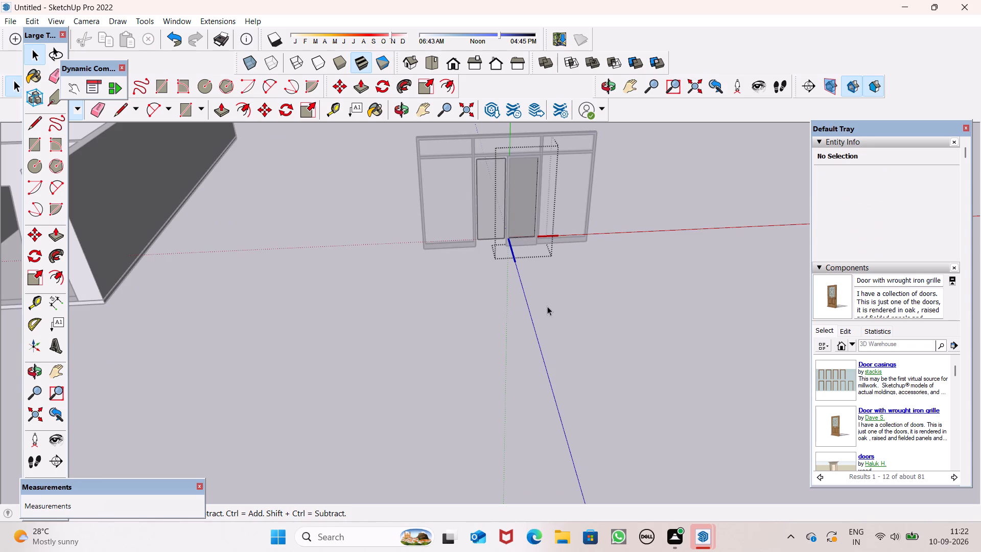
left_click(547, 307)
scroll(494, 187, "up", 6)
left_click(505, 182)
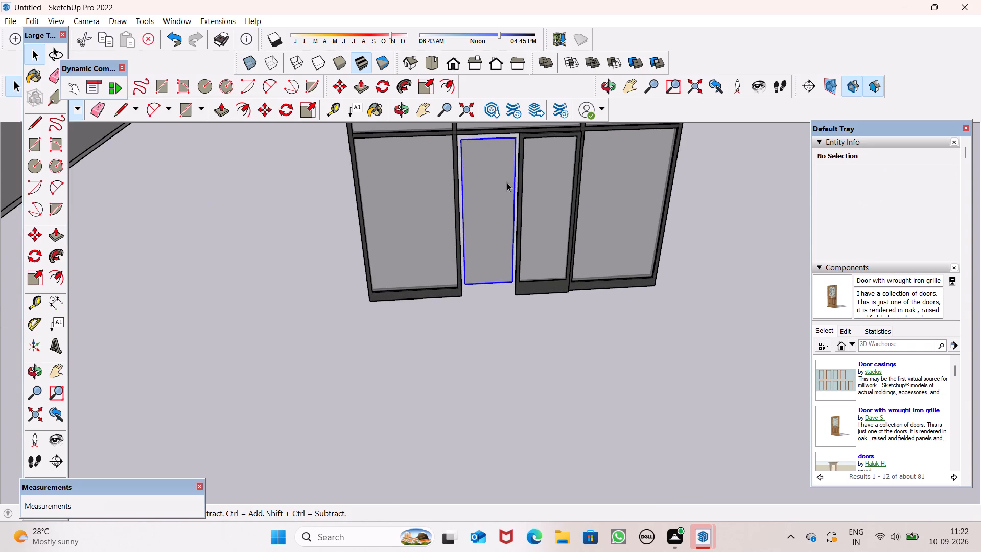
key("Delete")
Delete the glass pane and the frame of the other central leaf, leaving the glass side panels and transom.
left_click(538, 182)
key("Delete")
left_click(519, 184)
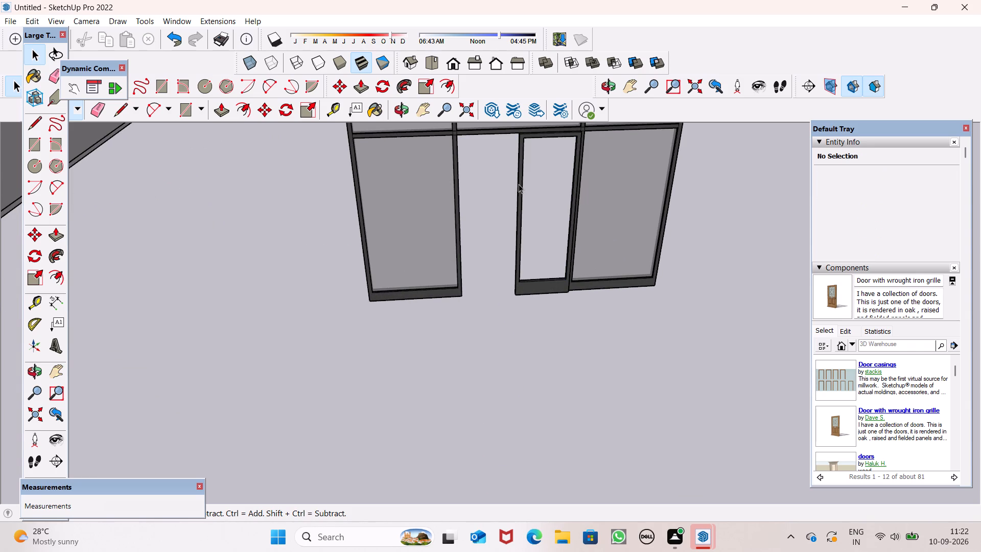
key("Delete")
Move the wrought iron grille door by its bottom corner from the house side toward the glazed frame, and deselect it.
scroll(510, 215, "down", 9)
middle_click_drag(530, 231, 524, 204)
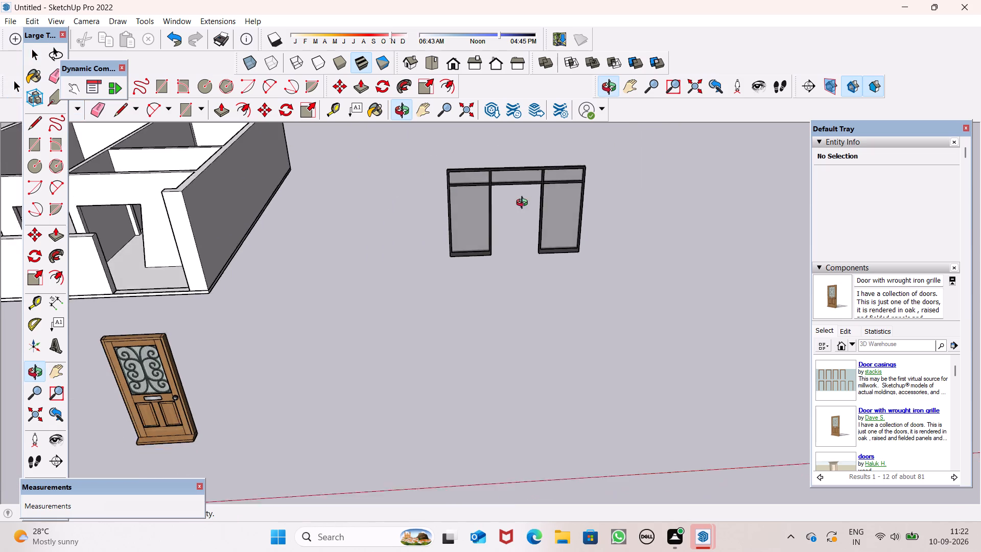
middle_click_drag(524, 204, 519, 187)
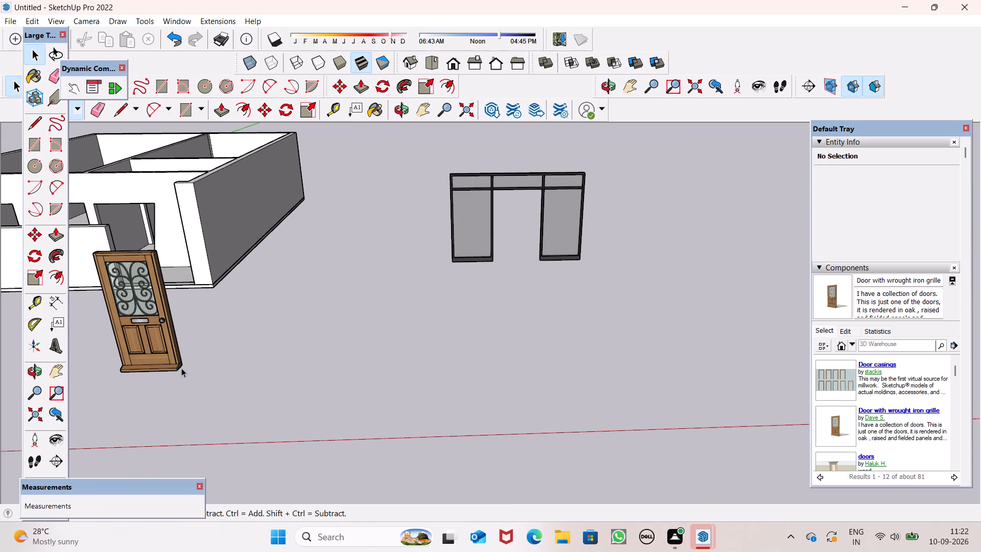
left_click(173, 369)
scroll(182, 362, "down", 2)
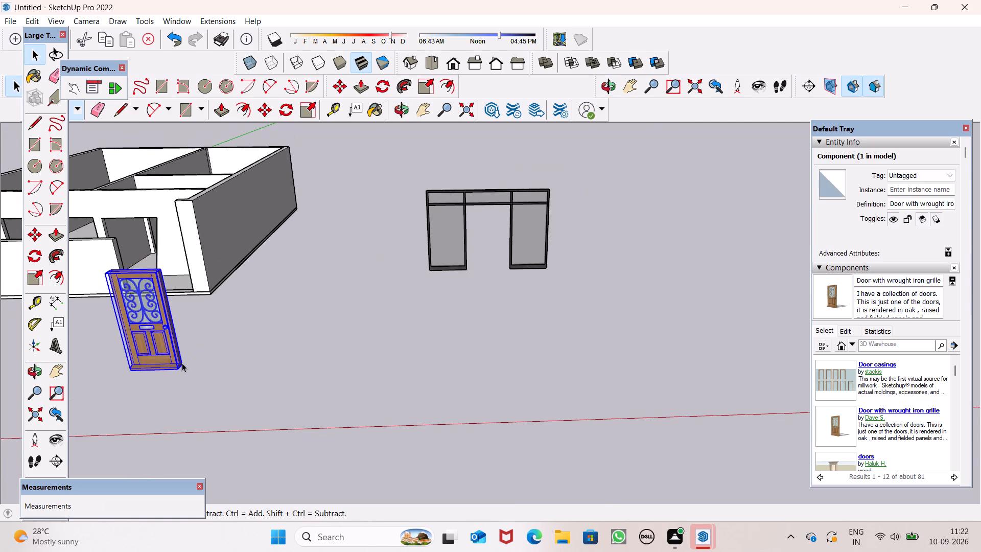
scroll(182, 363, "up", 4)
key("m")
key("Return")
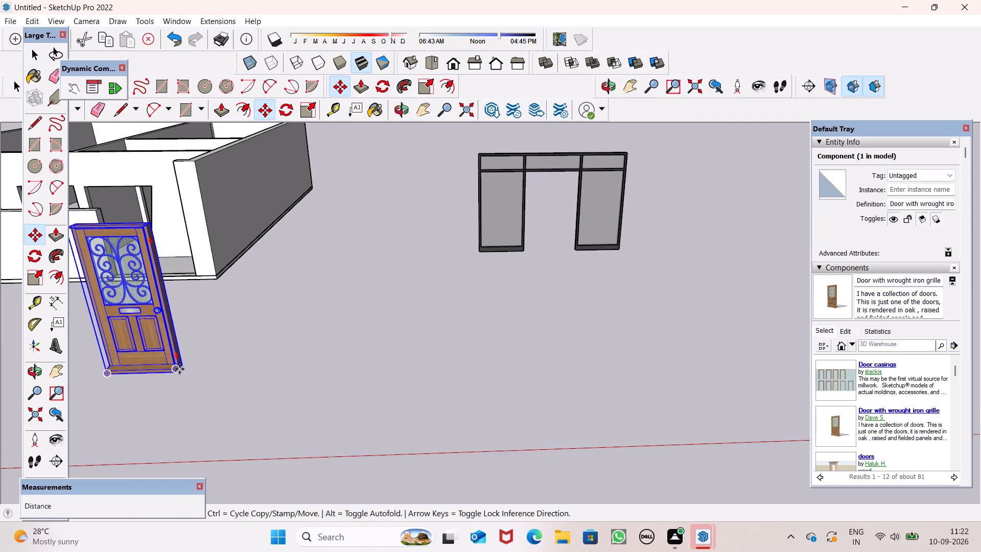
middle_click_drag(180, 371, 296, 358)
scroll(312, 316, "down", 6)
middle_click_drag(313, 342, 359, 351)
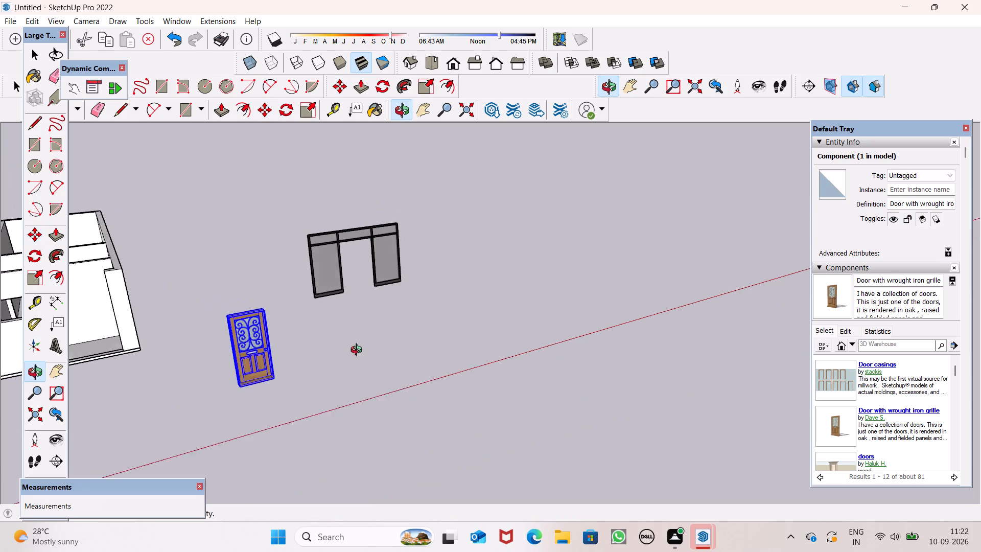
middle_click_drag(359, 351, 590, 350)
scroll(703, 394, "up", 12)
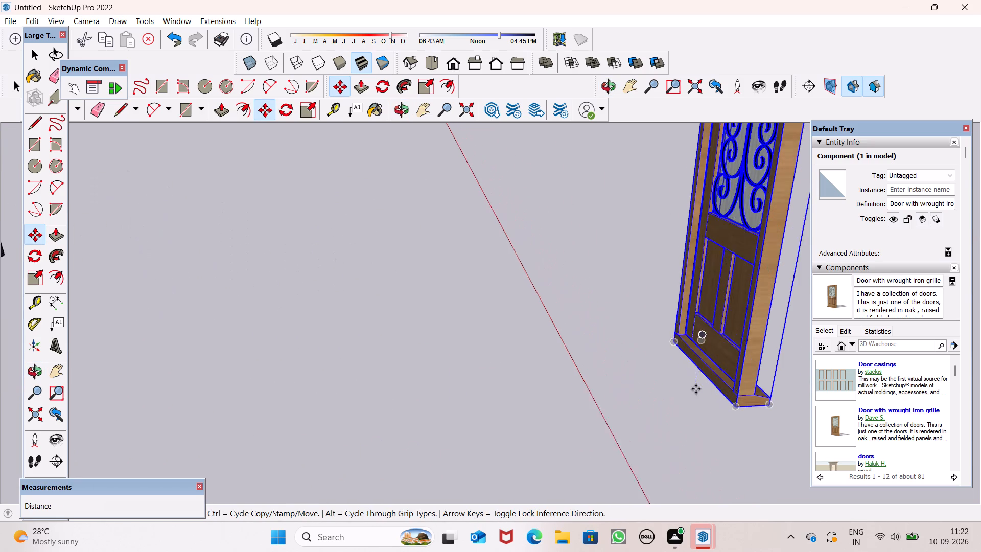
scroll(696, 389, "up", 2)
left_click(676, 403)
scroll(664, 400, "down", 6)
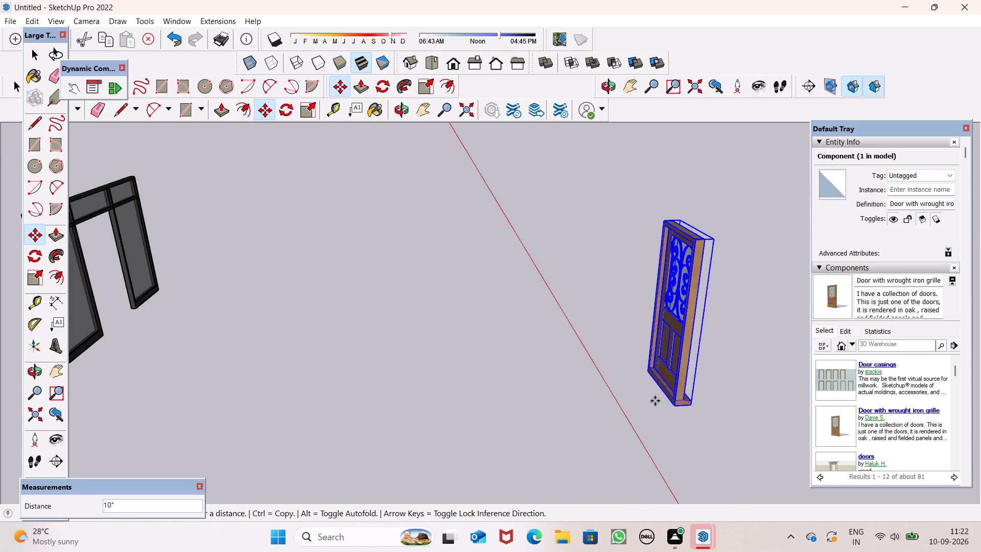
scroll(479, 365, "down", 2)
middle_click_drag(491, 367, 494, 367)
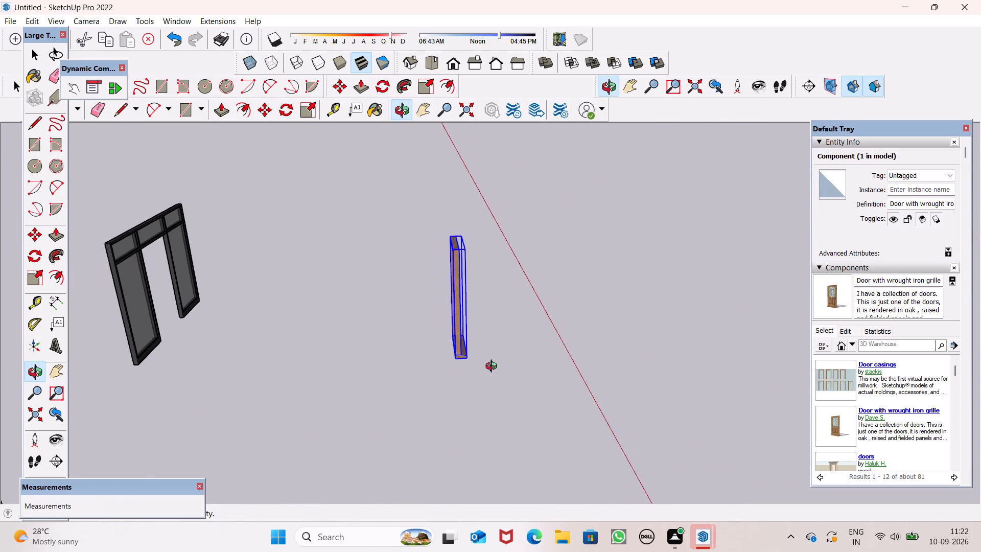
middle_click_drag(494, 367, 245, 399)
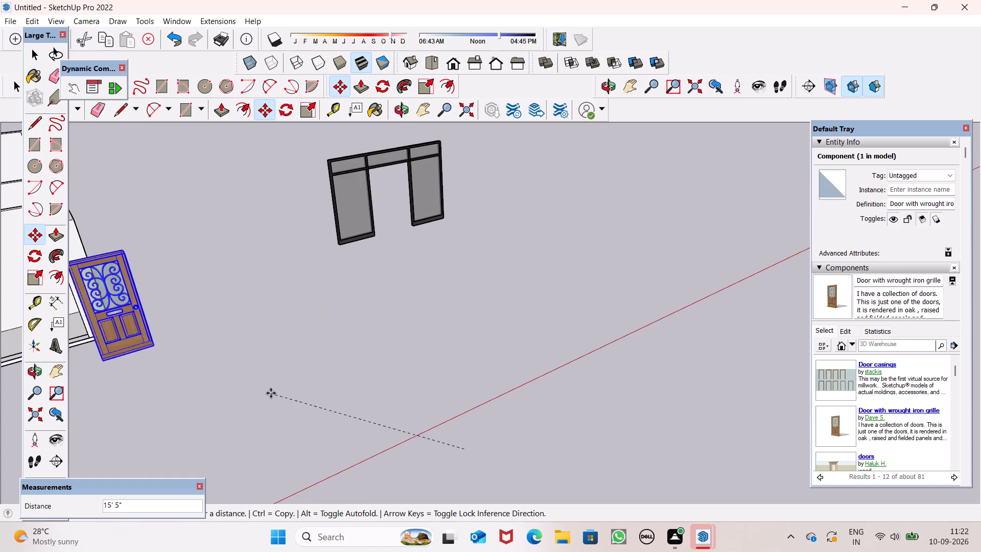
left_click(447, 306)
left_click(453, 313)
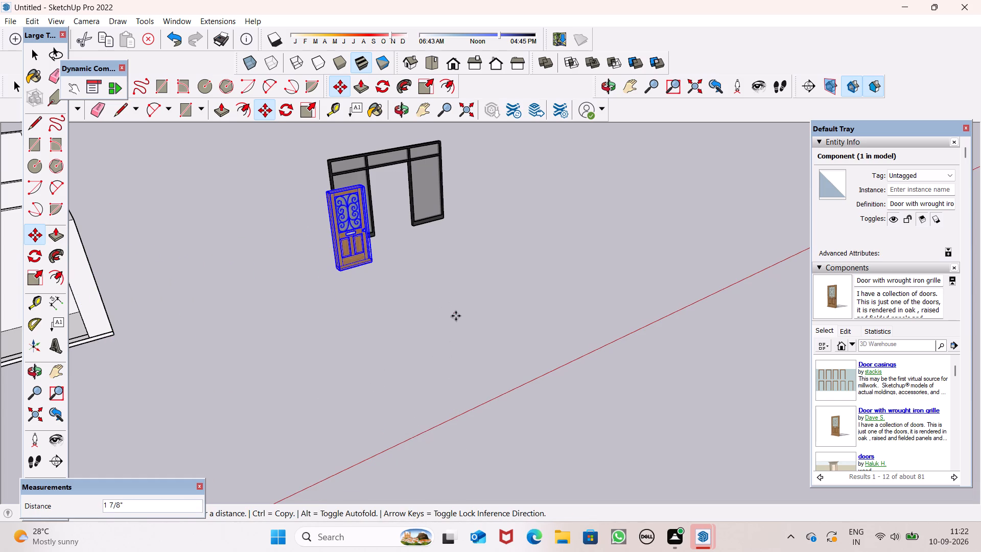
key("shift+Return")
key("space")
key("space")
left_click(456, 318)
Examine the wrought iron grille door from its front and back and its position relative to the glazed frame.
scroll(322, 224, "up", 4)
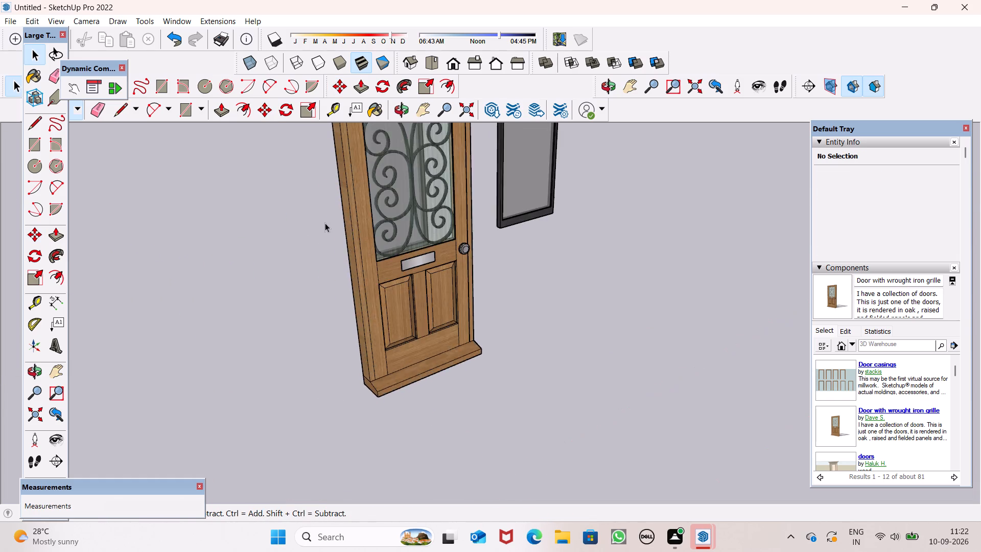
scroll(325, 223, "up", 7)
scroll(455, 317, "down", 4)
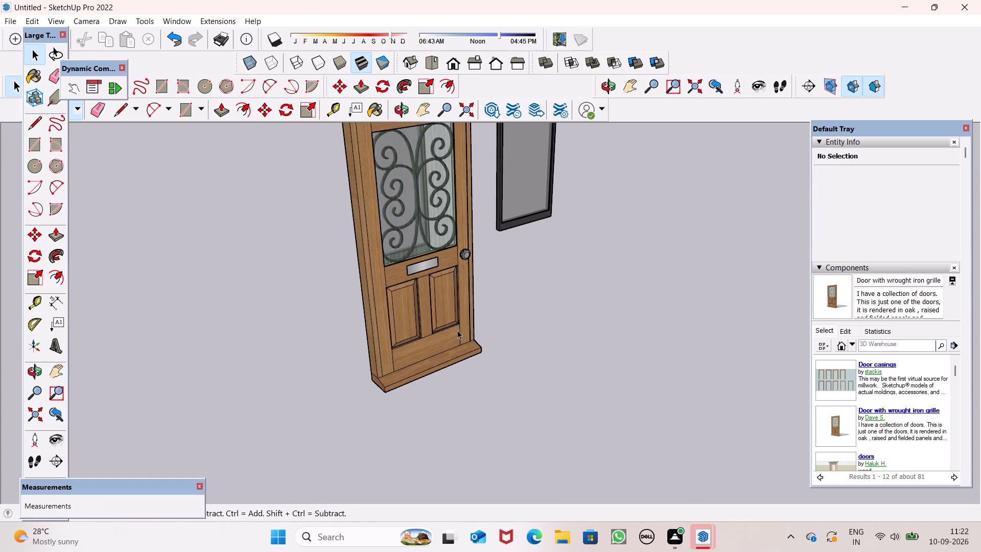
middle_click_drag(459, 334, 980, 307)
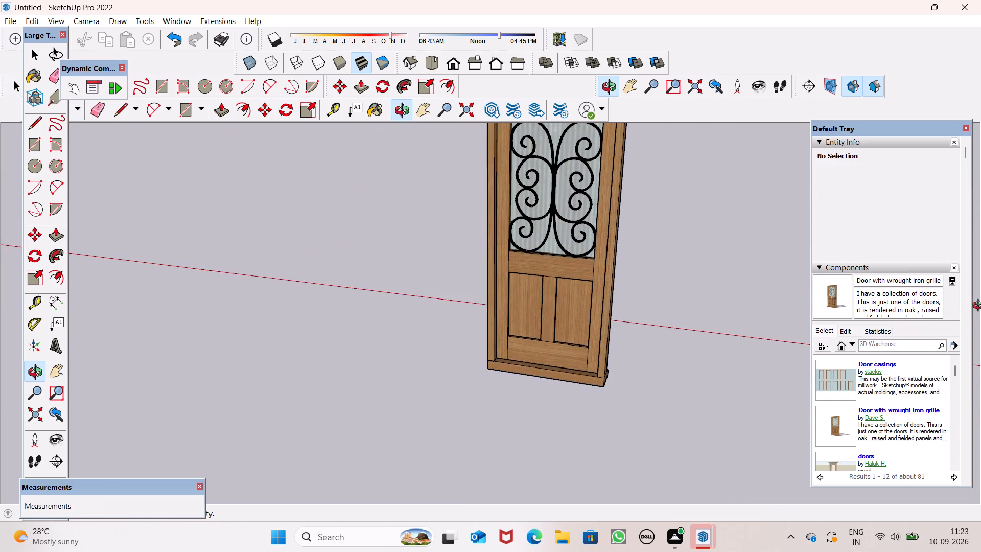
middle_click_drag(980, 307, 977, 310)
scroll(483, 314, "down", 5)
middle_click_drag(493, 326, 589, 316)
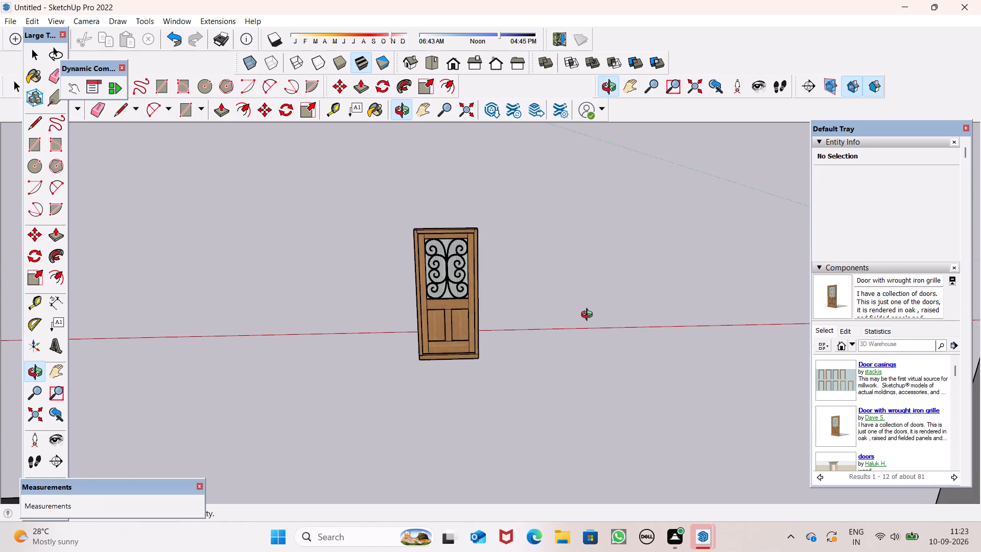
middle_click_drag(589, 316, 21, 282)
scroll(272, 319, "down", 2)
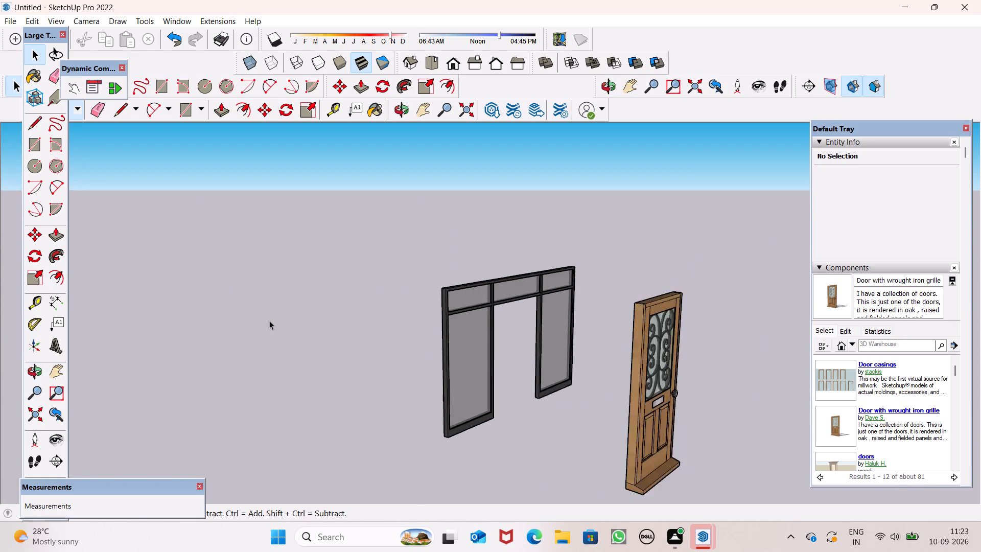
scroll(269, 320, "down", 2)
middle_click_drag(423, 389, 264, 368)
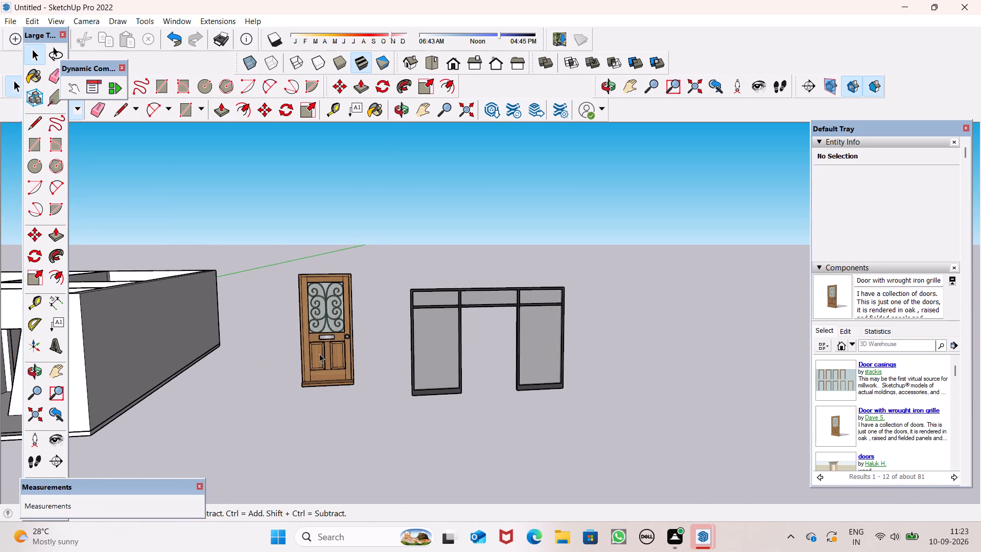
scroll(325, 349, "up", 5)
scroll(366, 341, "up", 3)
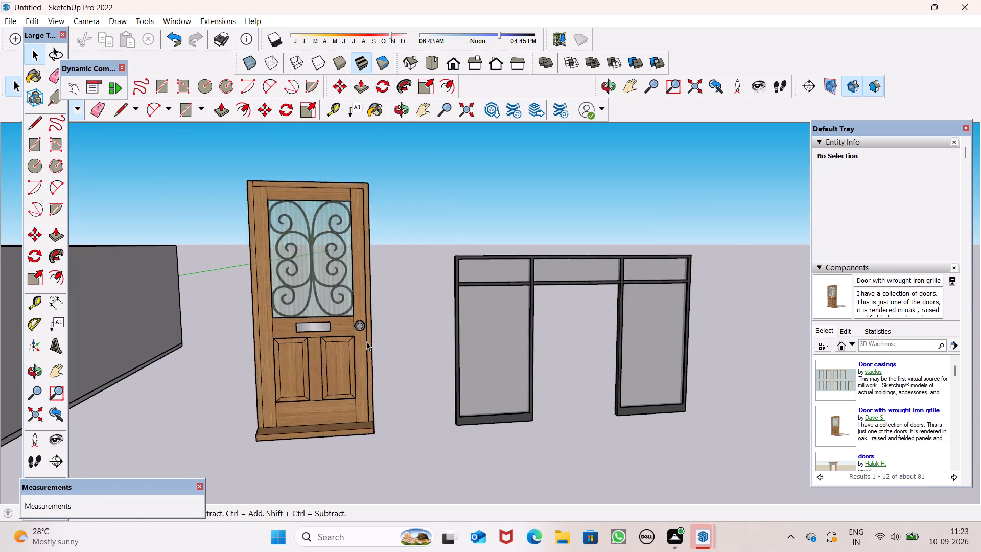
scroll(366, 341, "up", 3)
scroll(365, 337, "down", 5)
scroll(355, 391, "up", 6)
middle_click(355, 392)
scroll(354, 390, "down", 1)
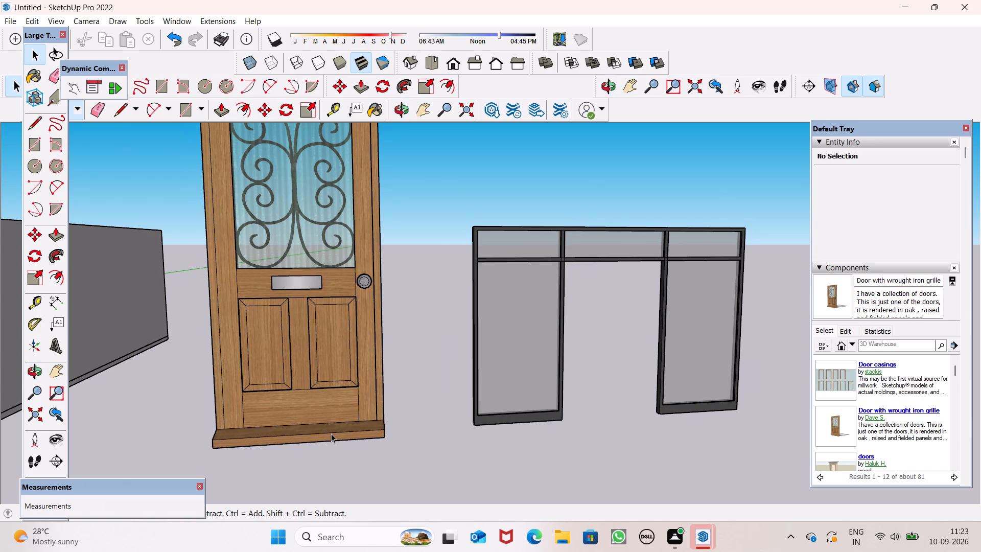
Move the wrought iron grille door by its bottom corner about 14' 6" toward the central opening of the glazed frame.
left_click(333, 433)
scroll(349, 398, "down", 6)
middle_click_drag(399, 418, 406, 424)
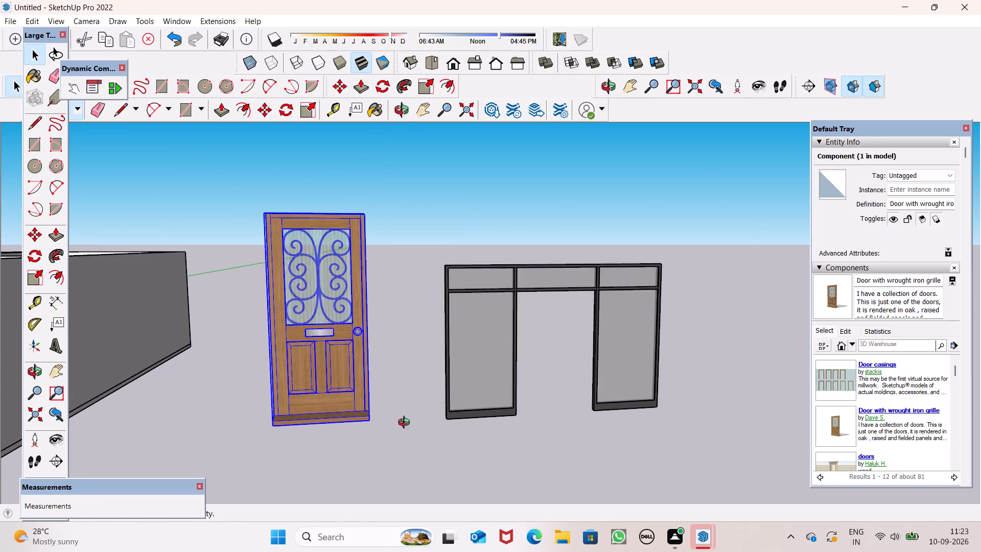
middle_click_drag(406, 424, 506, 426)
scroll(573, 427, "down", 2)
middle_click_drag(604, 457, 623, 467)
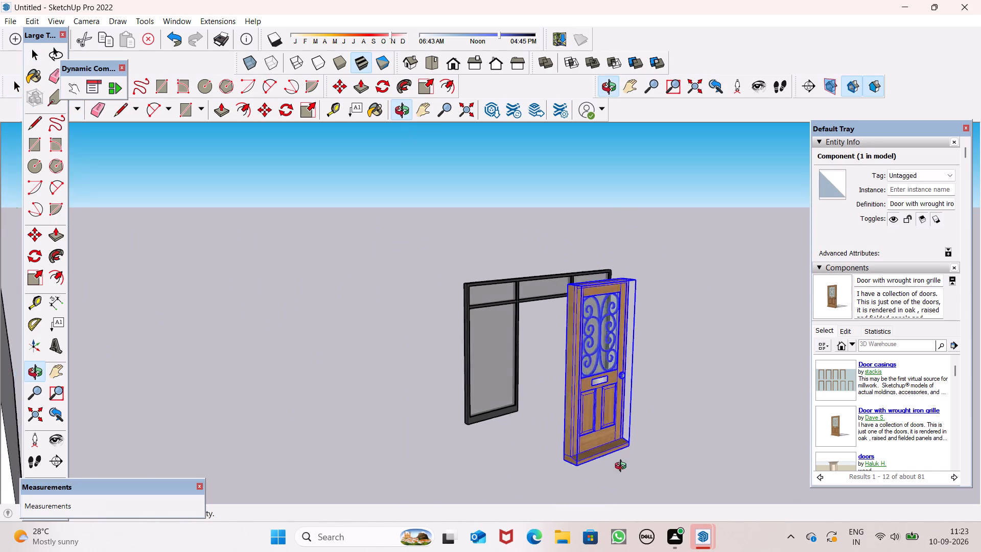
middle_click_drag(623, 467, 636, 466)
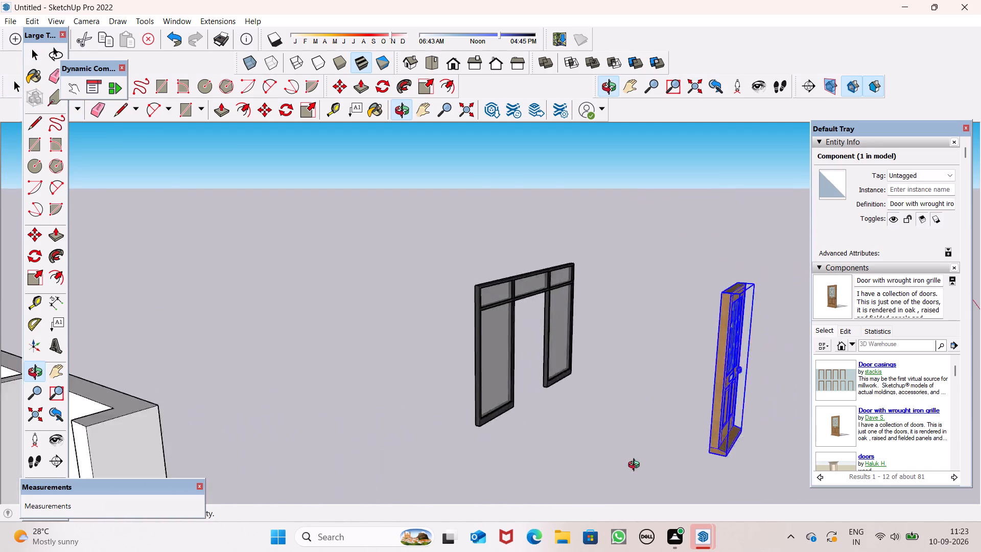
middle_click_drag(636, 466, 380, 492)
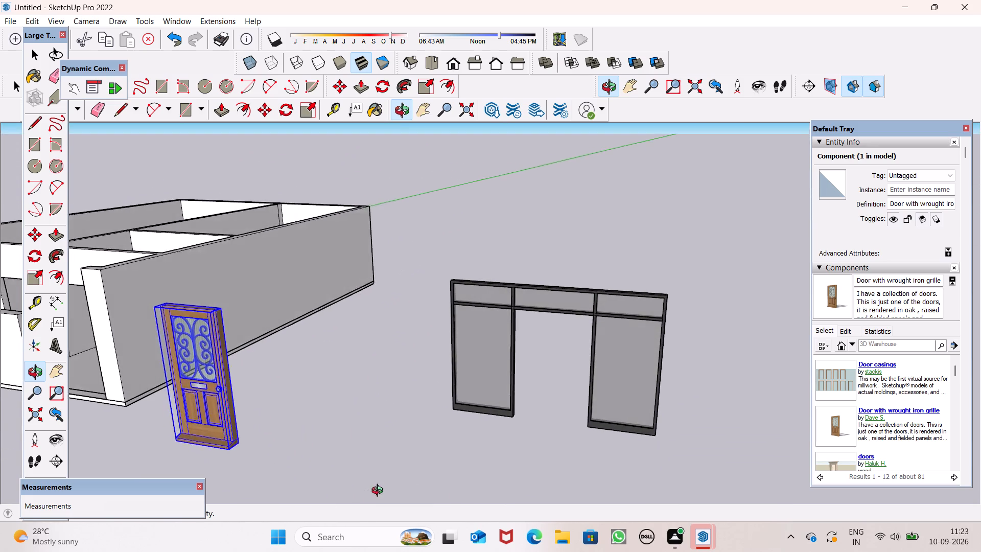
middle_click_drag(380, 492, 391, 485)
scroll(383, 411, "up", 2)
key("m")
key("Return")
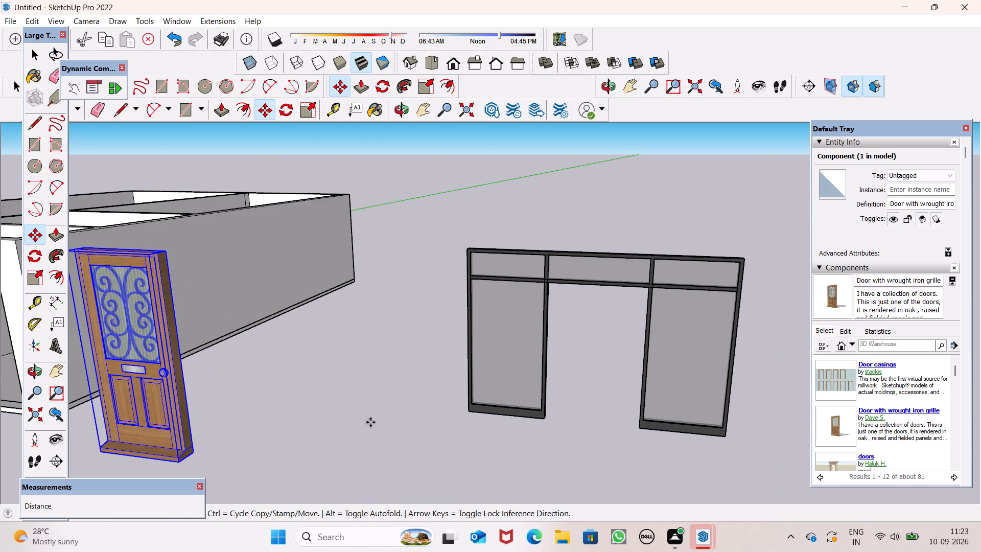
left_click_drag(196, 453, 536, 484)
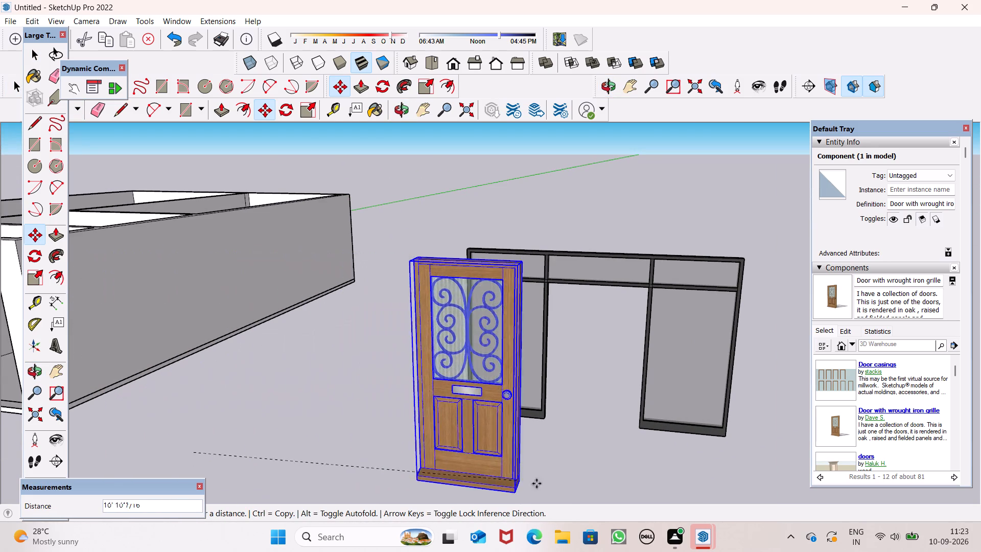
left_click_drag(536, 484, 633, 435)
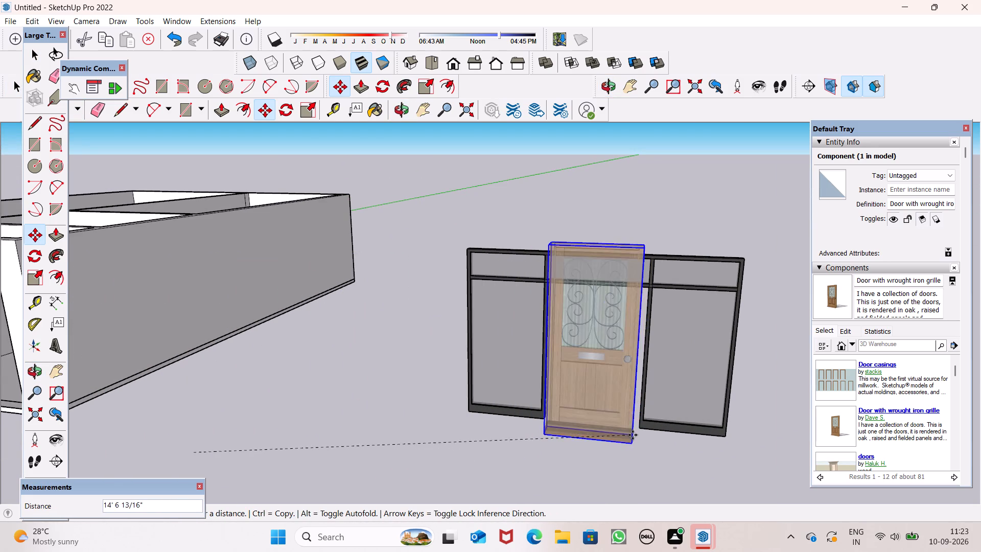
left_click_drag(633, 435, 629, 435)
Move the wrought iron grille door by its bottom corner about 10' 8" to the bottom corner of the side panel beside the opening.
middle_click_drag(568, 474, 824, 447)
middle_click_drag(655, 416, 725, 442)
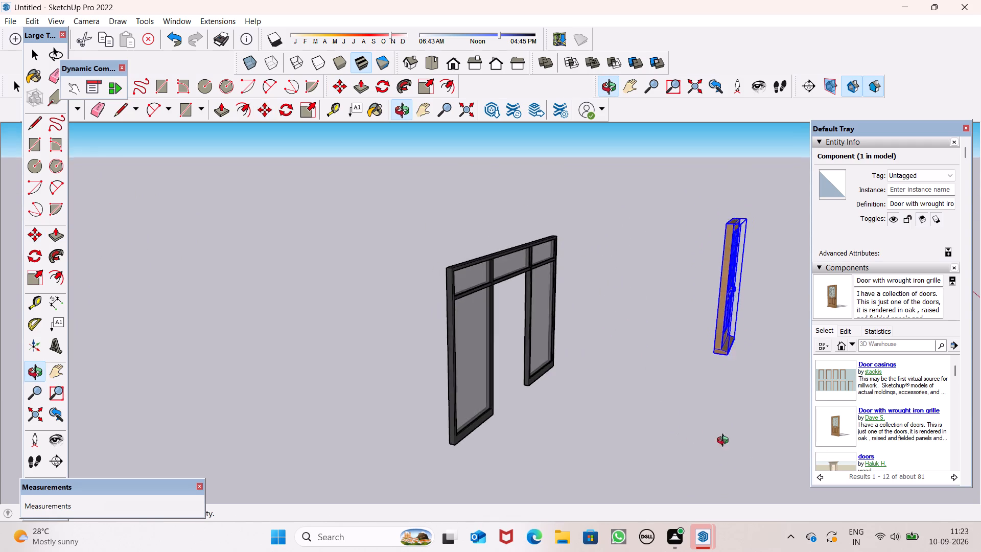
middle_click_drag(725, 442, 742, 427)
scroll(708, 349, "up", 6)
left_click_drag(723, 336, 708, 354)
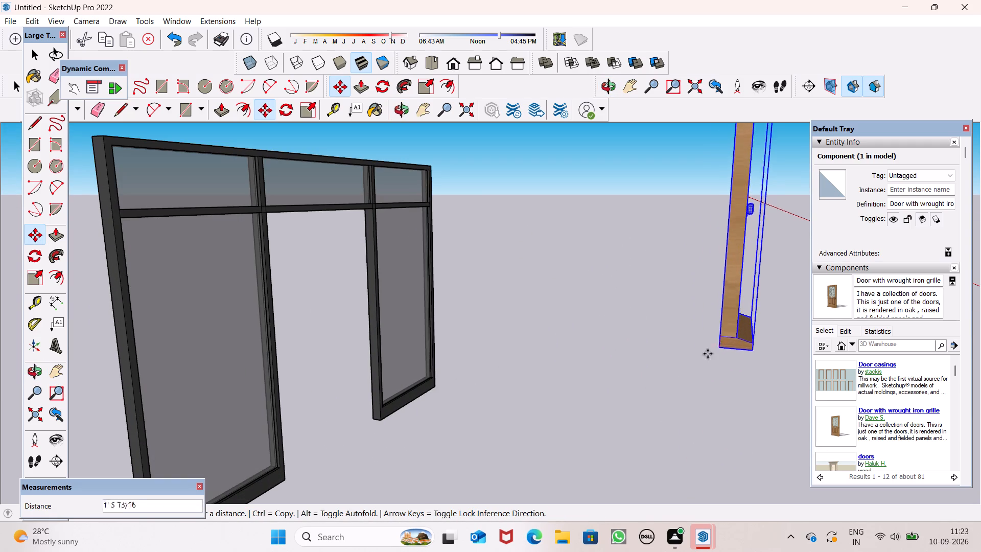
left_click_drag(708, 354, 285, 477)
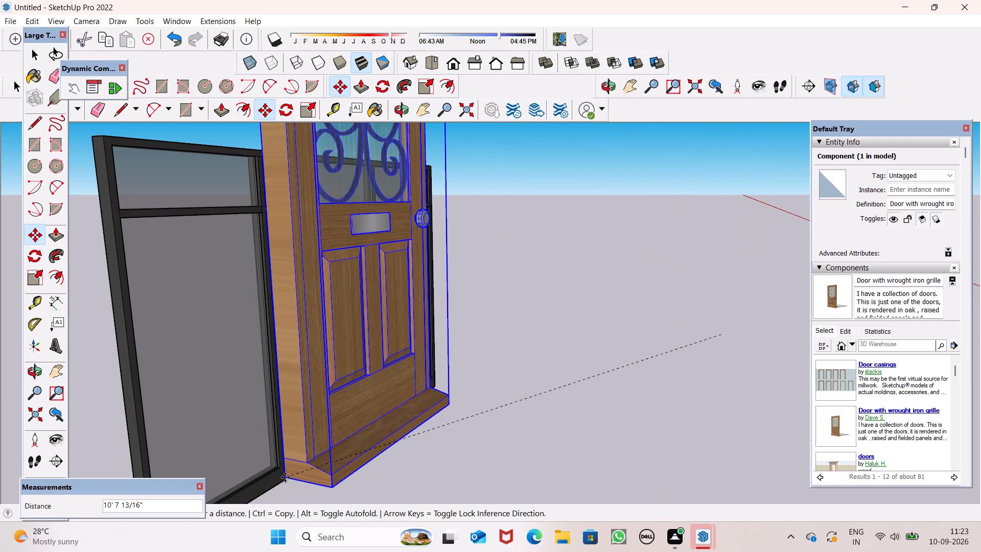
left_click_drag(285, 477, 286, 477)
Move the wrought iron grille door by its bottom corner toward the base of the near glass side panel, working from the frame's other side.
scroll(342, 441, "down", 7)
middle_click_drag(407, 451, 656, 444)
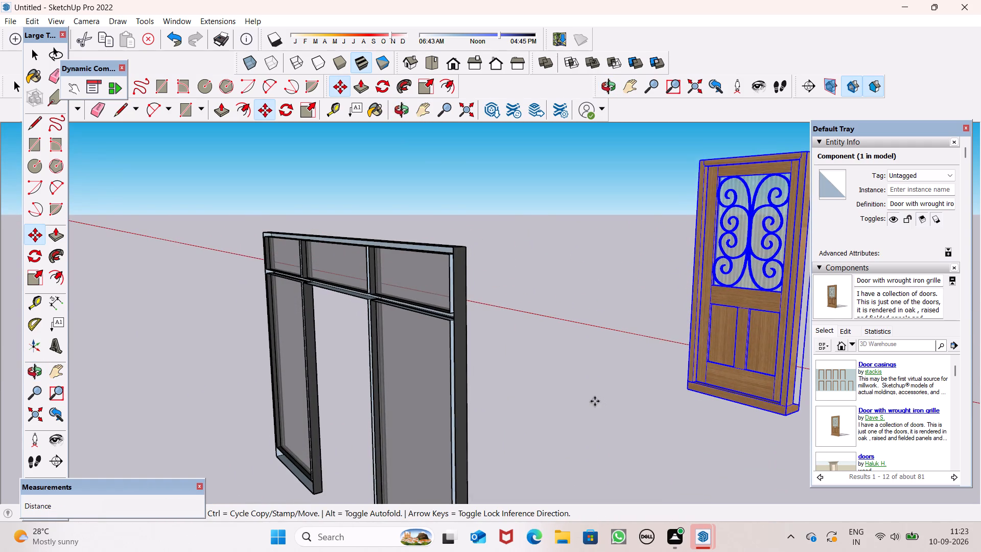
scroll(595, 402, "down", 1)
left_click_drag(763, 412, 458, 499)
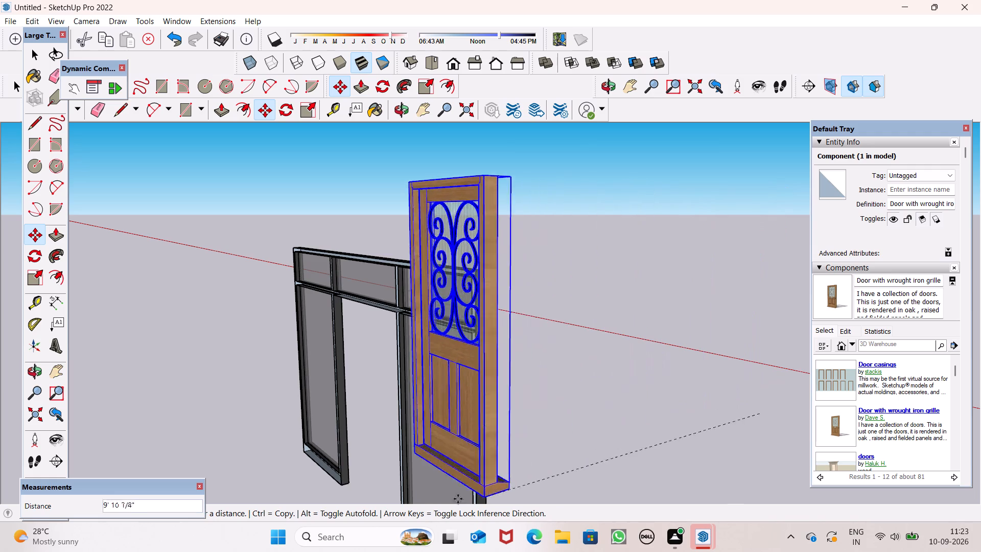
left_click_drag(458, 499, 396, 511)
Move the wrought iron grille door by its bottom corner to the side panel edge bordering the central opening, adjusting it by 1 1/16".
scroll(424, 445, "down", 6)
middle_click_drag(470, 444, 556, 444)
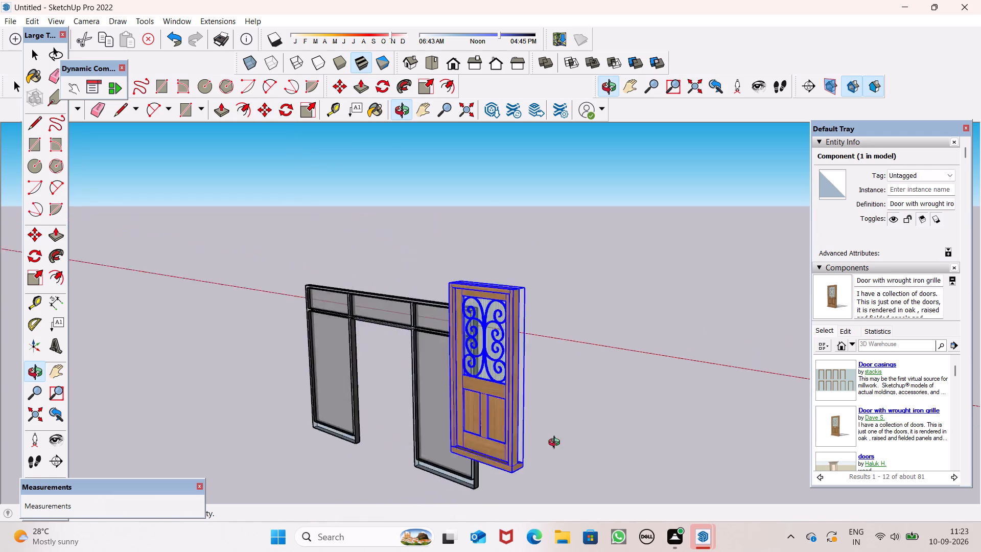
middle_click_drag(556, 444, 753, 411)
left_click_drag(683, 396, 625, 412)
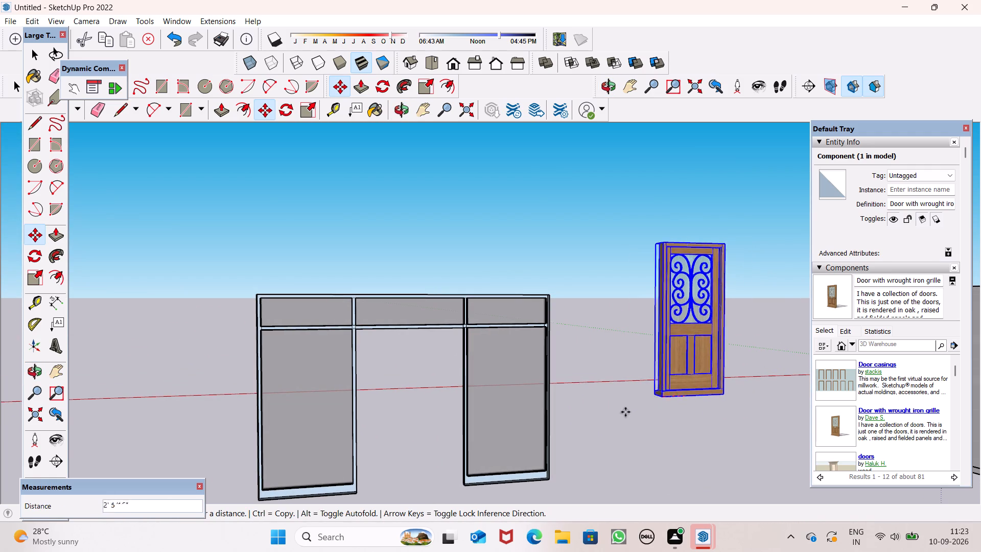
left_click_drag(625, 412, 356, 492)
left_click(356, 492)
left_click(360, 487)
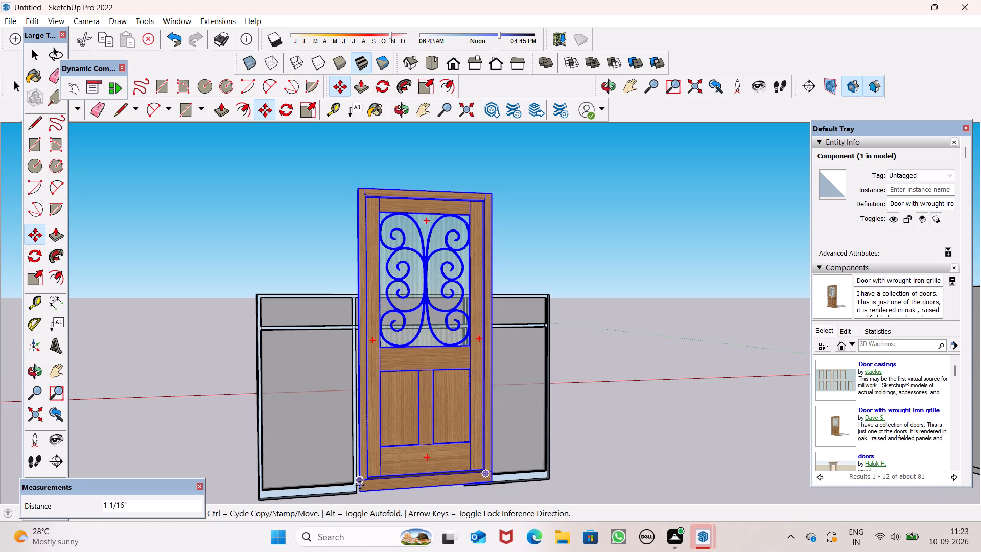
Examine where the wrought iron grille door stands relative to the house and the glazed frame.
middle_click_drag(520, 464, 82, 422)
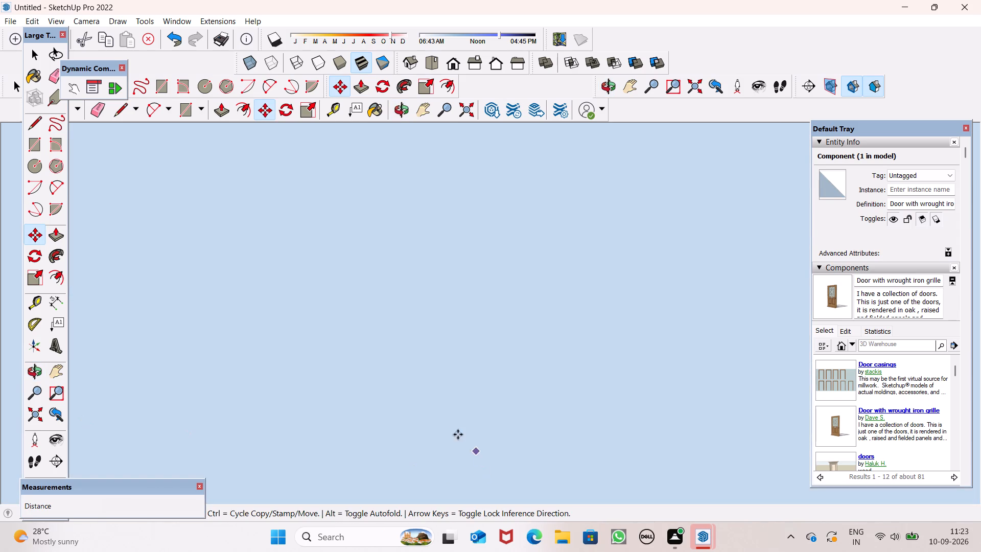
scroll(445, 424, "down", 20)
scroll(445, 424, "down", 3)
scroll(399, 40, "down", 8)
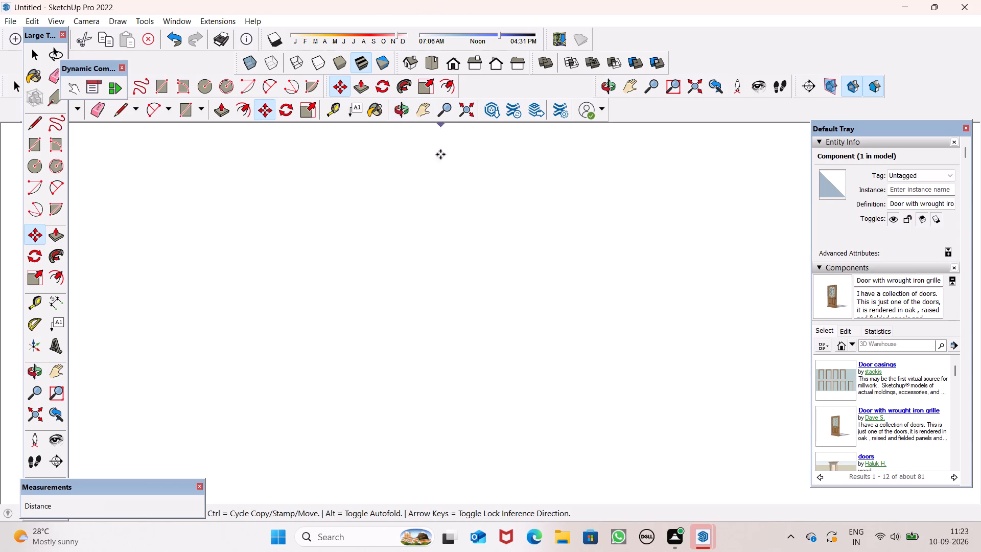
scroll(440, 154, "down", 20)
scroll(440, 154, "down", 9)
scroll(532, 331, "down", 4)
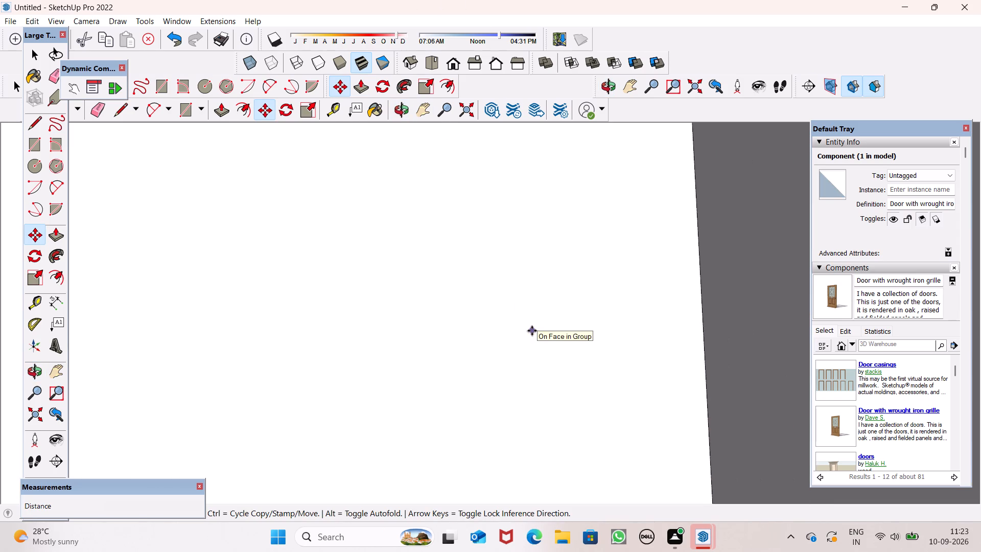
scroll(532, 331, "down", 14)
scroll(534, 318, "down", 20)
scroll(534, 318, "down", 2)
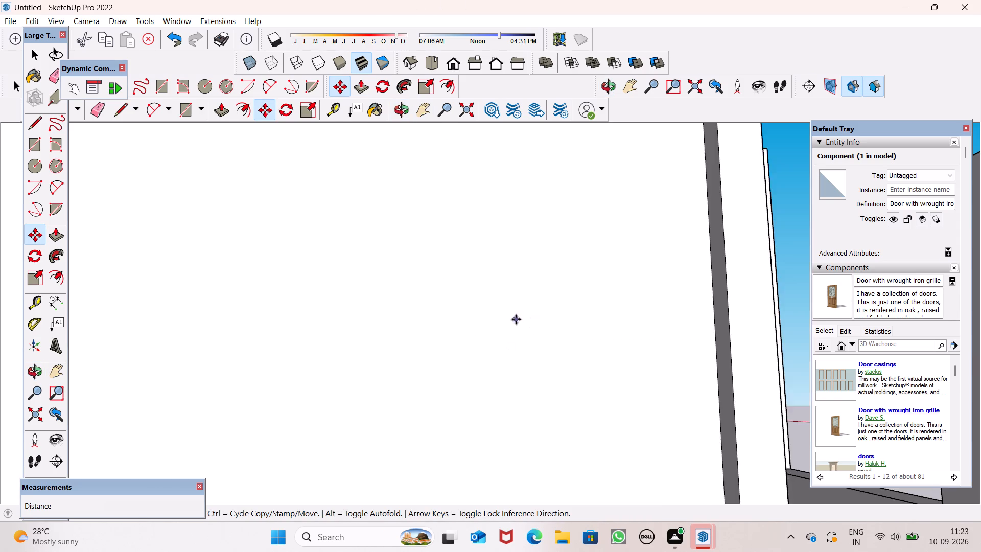
scroll(516, 319, "down", 13)
scroll(506, 325, "down", 20)
scroll(506, 325, "down", 7)
scroll(660, 256, "up", 1)
scroll(663, 253, "down", 2)
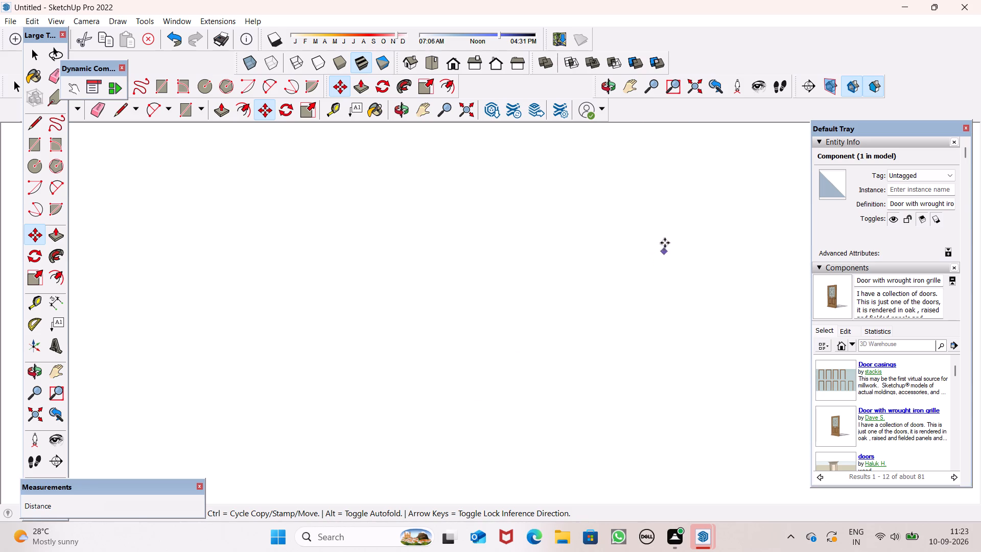
scroll(665, 243, "down", 20)
scroll(665, 243, "down", 20)
scroll(665, 243, "down", 5)
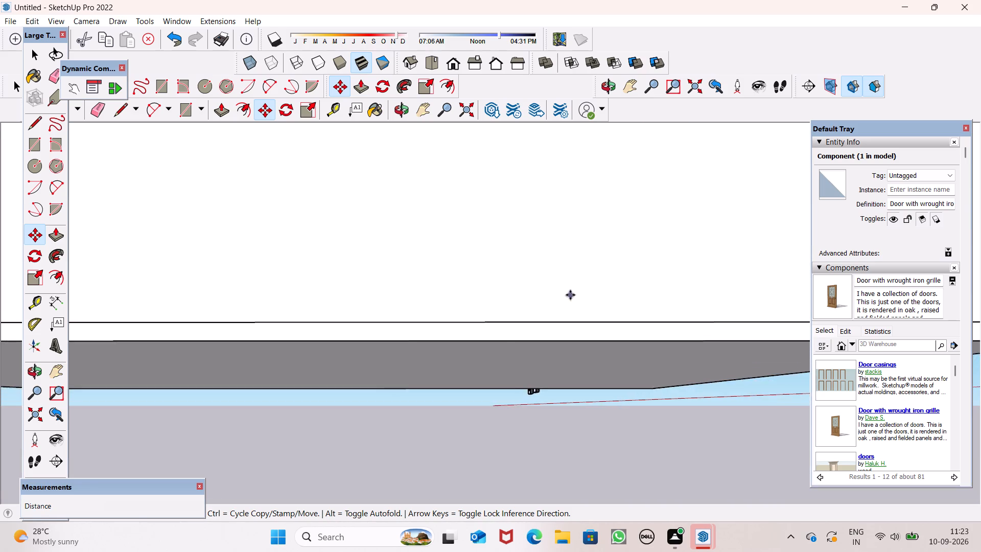
scroll(570, 295, "down", 20)
scroll(570, 295, "down", 10)
middle_click_drag(671, 343, 495, 496)
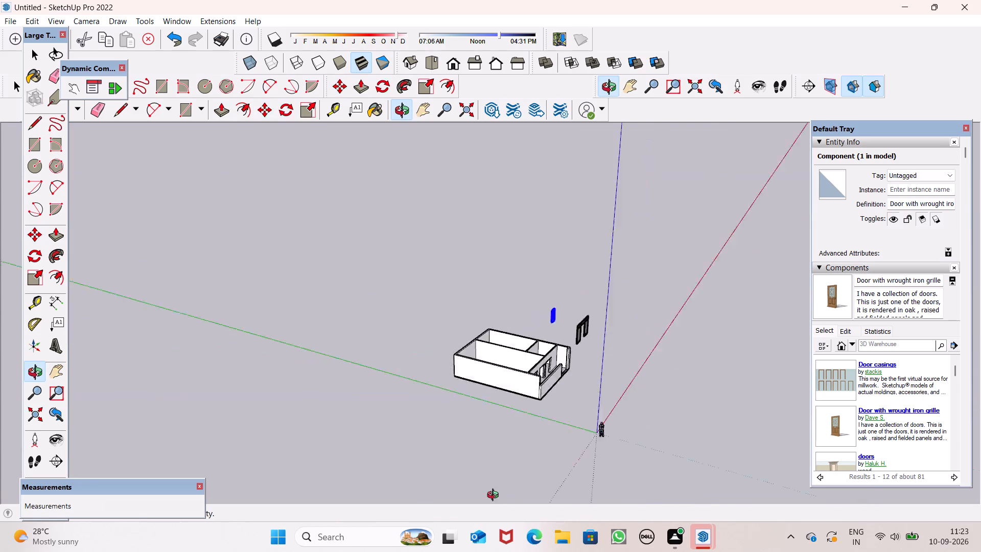
middle_click_drag(495, 496, 294, 532)
scroll(558, 442, "up", 6)
scroll(556, 416, "down", 1)
scroll(555, 416, "up", 12)
scroll(524, 358, "up", 2)
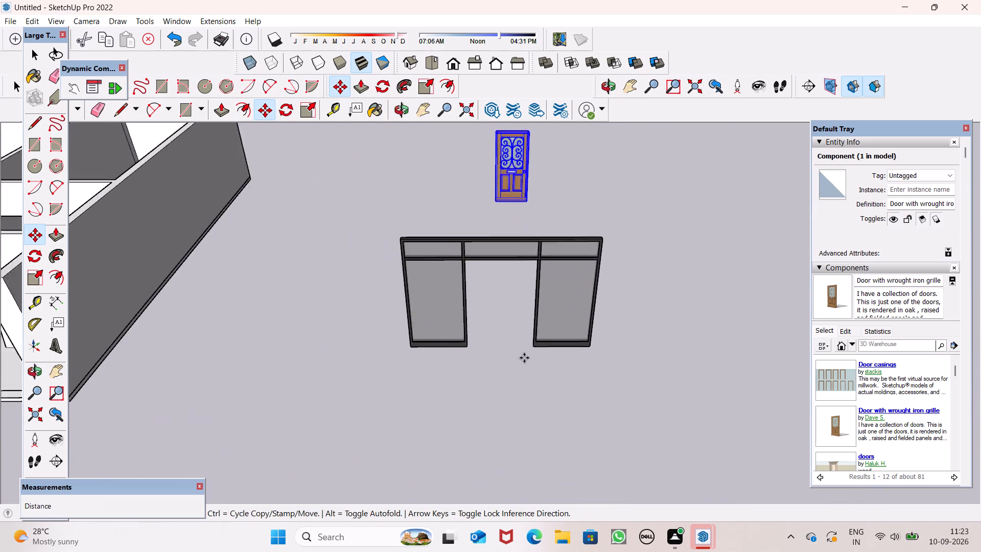
scroll(524, 358, "up", 2)
middle_click_drag(541, 348, 586, 236)
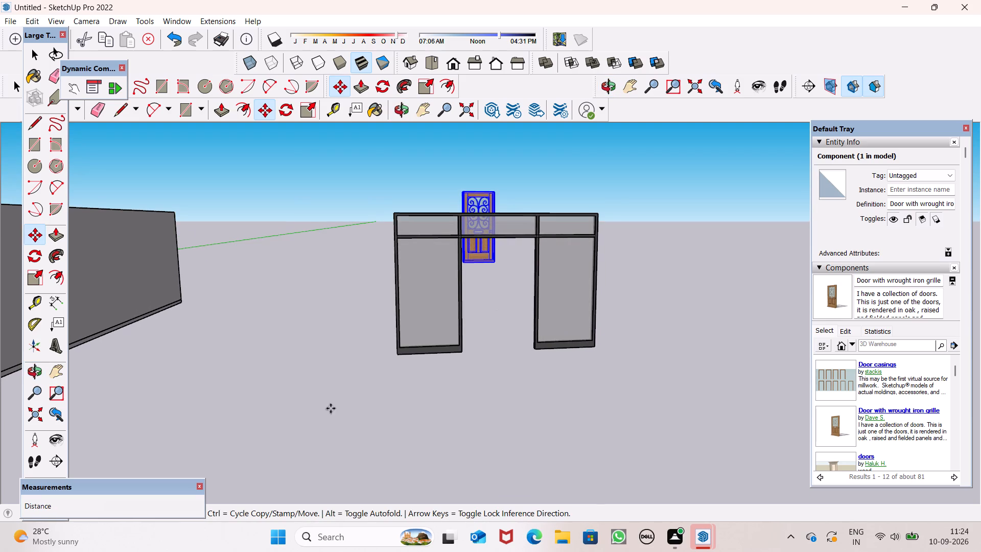
Move the wrought iron grille door by its bottom corner 2' 5" so it lines up behind the central opening.
scroll(333, 397, "up", 1)
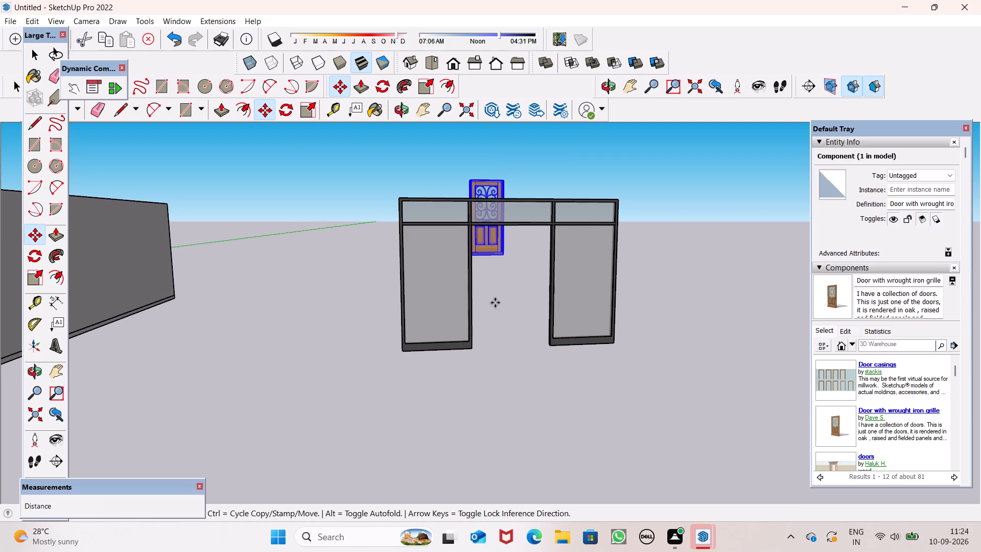
scroll(522, 381, "up", 3)
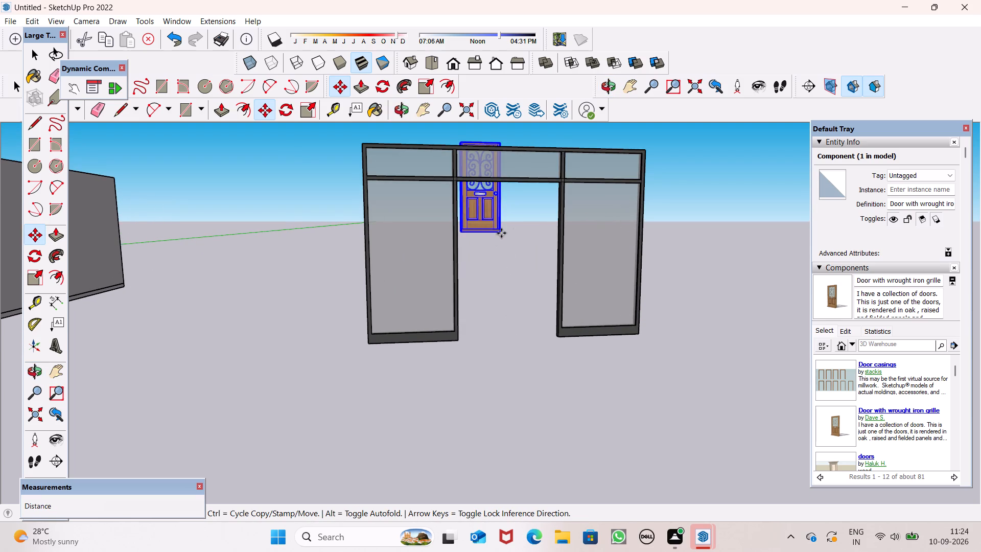
left_click_drag(500, 231, 560, 337)
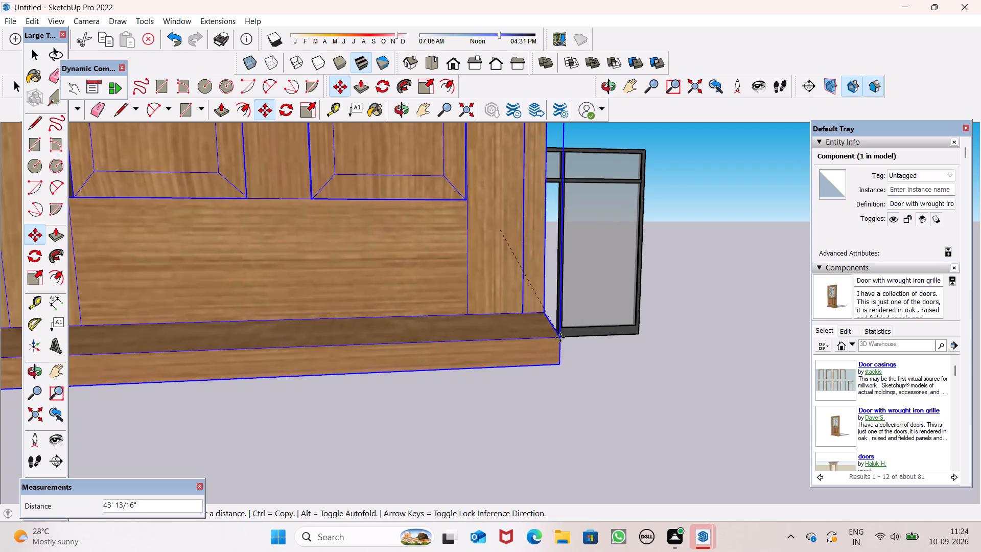
left_click_drag(560, 337, 562, 304)
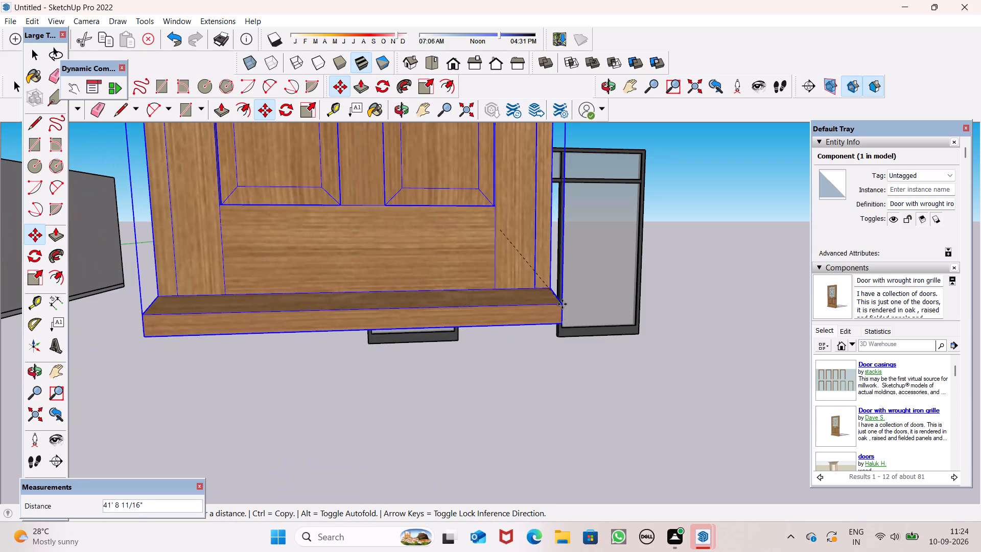
left_click_drag(562, 304, 516, 252)
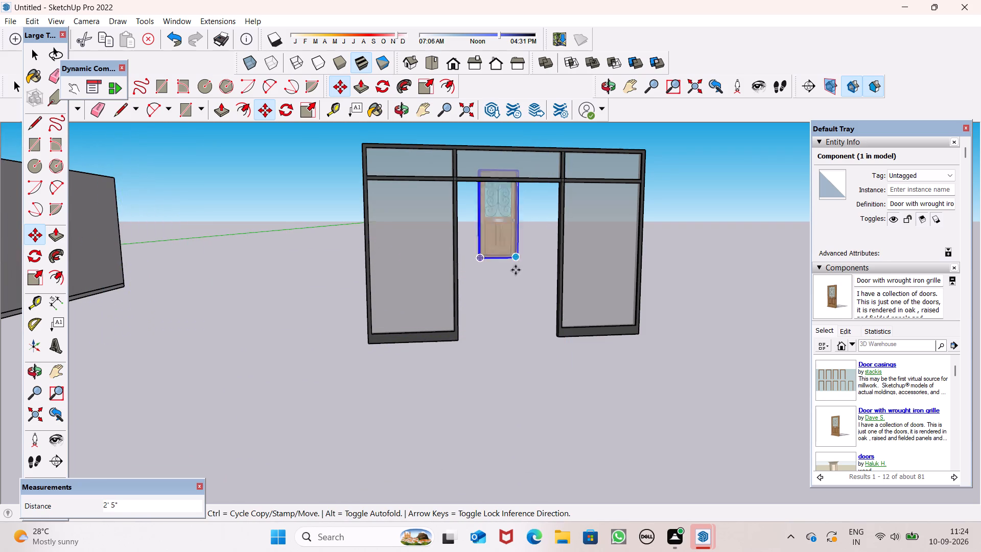
Move the wrought iron grille door by its other bottom corner about 23' 4" toward the side panel edge at the central opening.
scroll(471, 281, "up", 4)
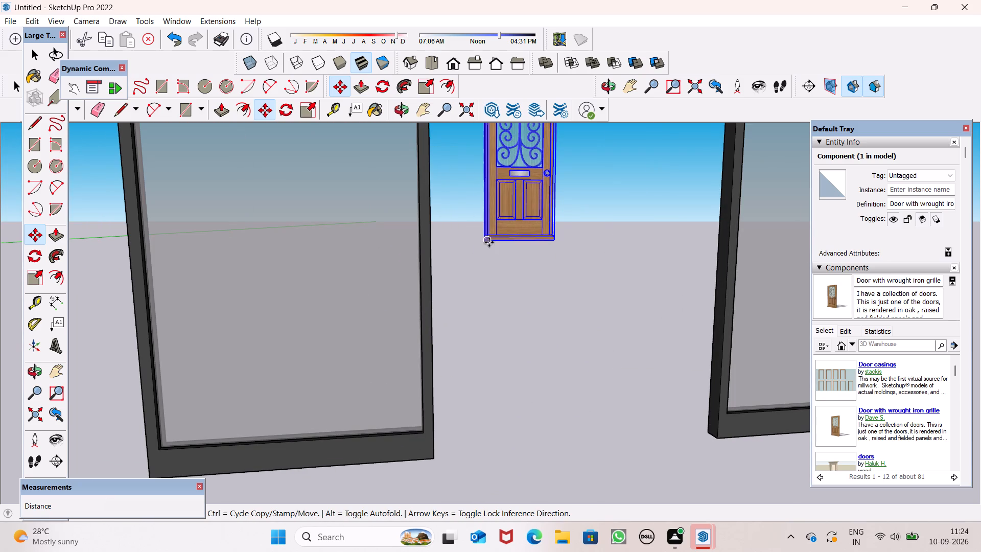
left_click_drag(489, 242, 442, 472)
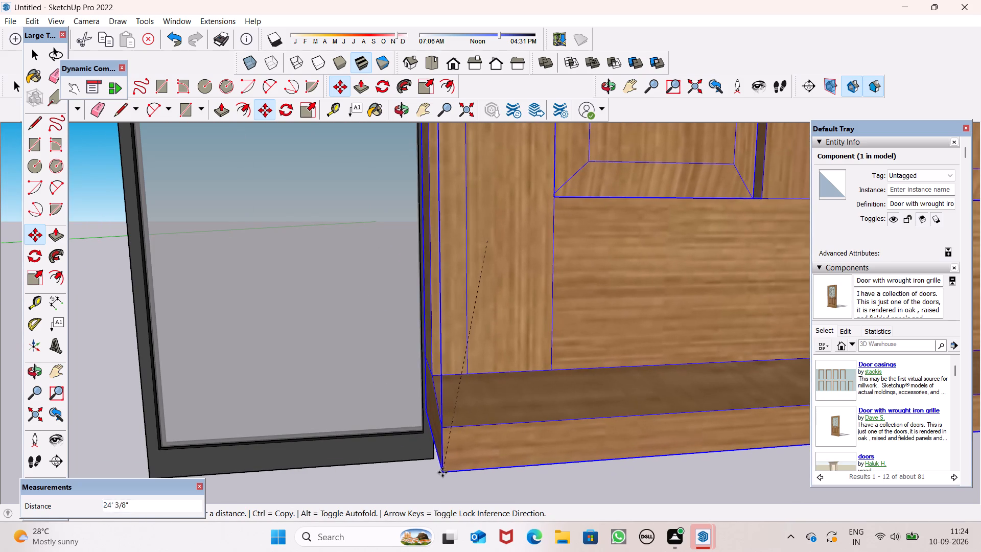
left_click_drag(442, 472, 449, 407)
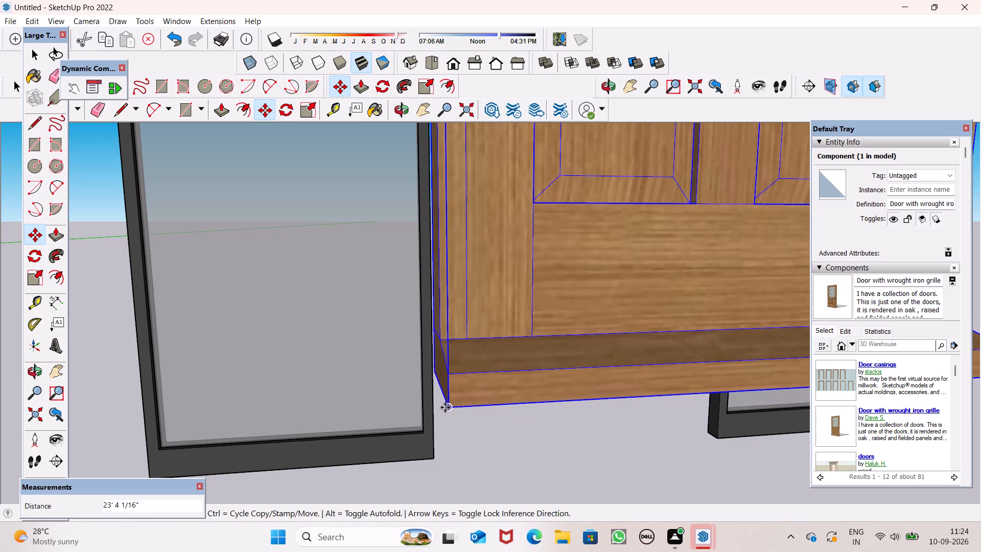
Move the wrought iron grille door by its bottom corner about 4' 2 1/2" to the bottom corner of the side panel beside the opening.
scroll(449, 397, "down", 20)
scroll(449, 397, "down", 3)
scroll(508, 418, "up", 1)
middle_click_drag(513, 420, 638, 443)
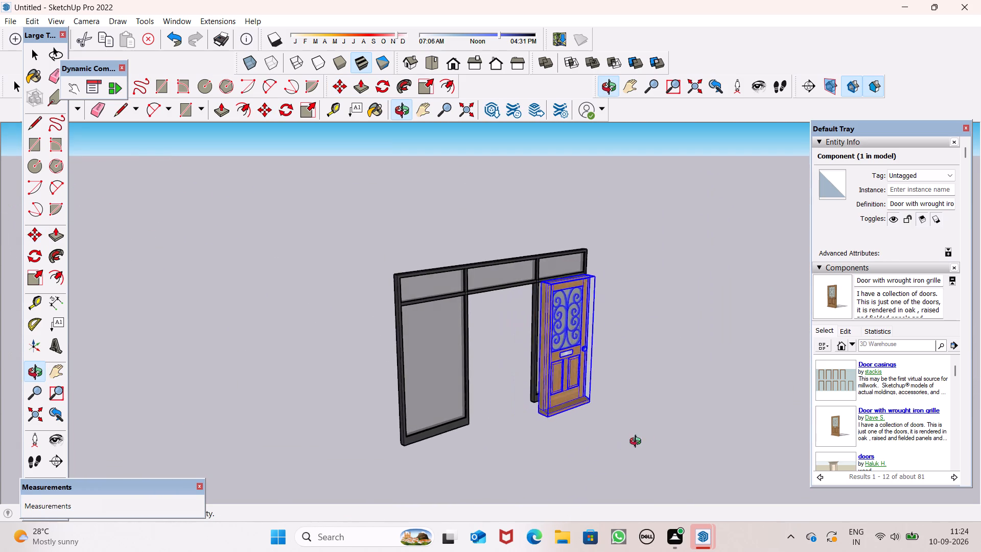
middle_click_drag(638, 443, 673, 431)
scroll(571, 442, "up", 7)
left_click_drag(558, 369, 503, 395)
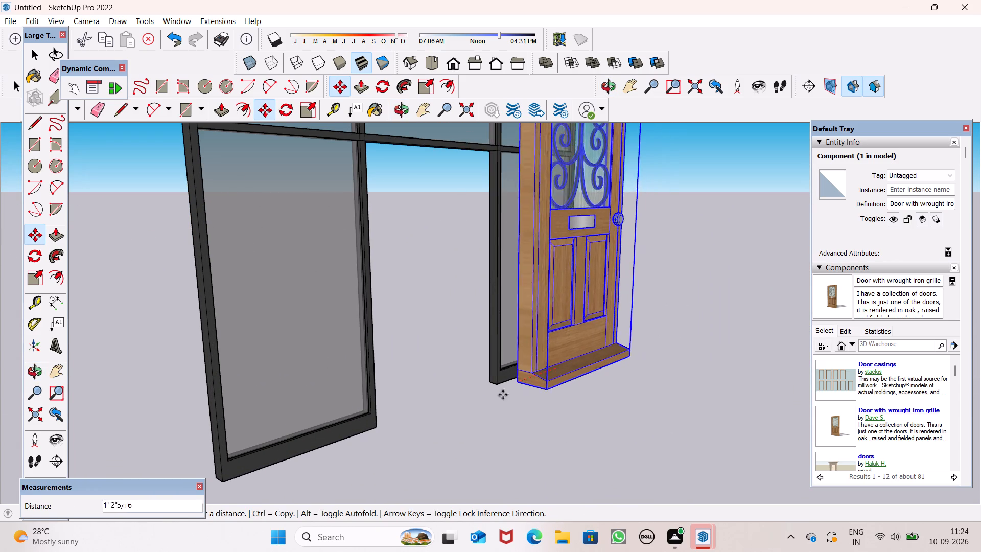
left_click_drag(503, 395, 376, 425)
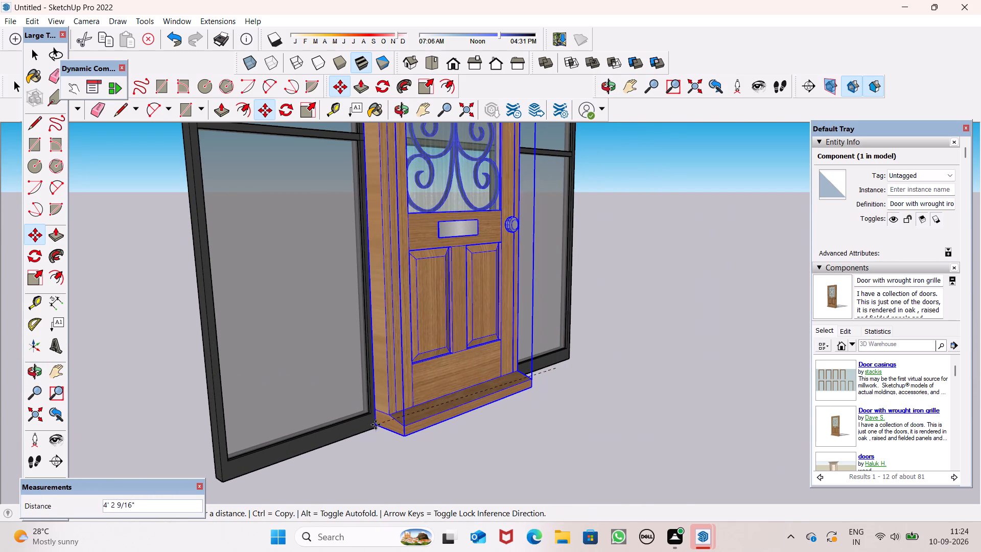
left_click_drag(376, 425, 375, 424)
Move the wrought iron grille door by its rear bottom corner 3' 11 15/16" to the side panel's bottom corner at the opening.
scroll(385, 430, "down", 5)
middle_click_drag(393, 443, 487, 435)
scroll(375, 464, "up", 10)
scroll(495, 425, "down", 4)
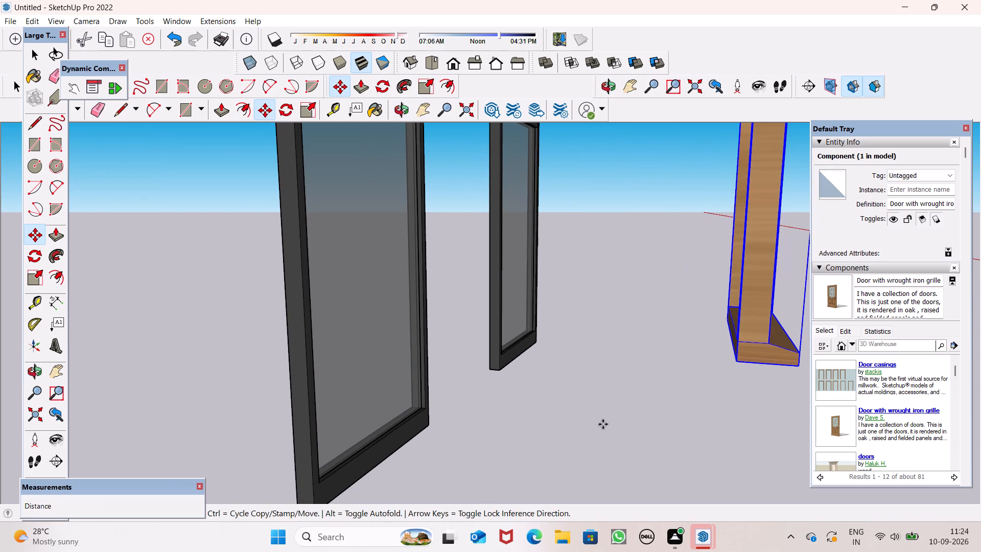
left_click_drag(740, 363, 445, 433)
scroll(453, 427, "up", 1)
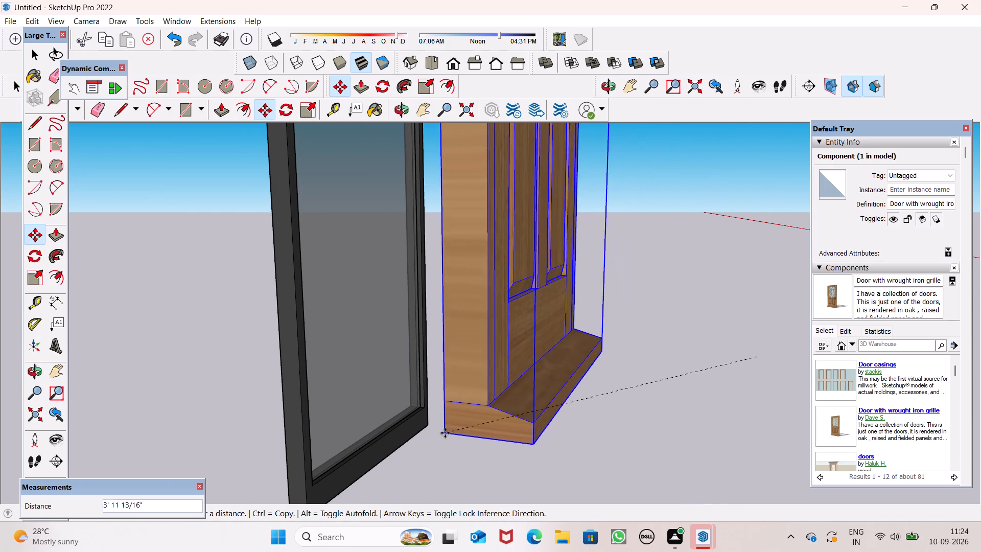
left_click_drag(445, 433, 428, 424)
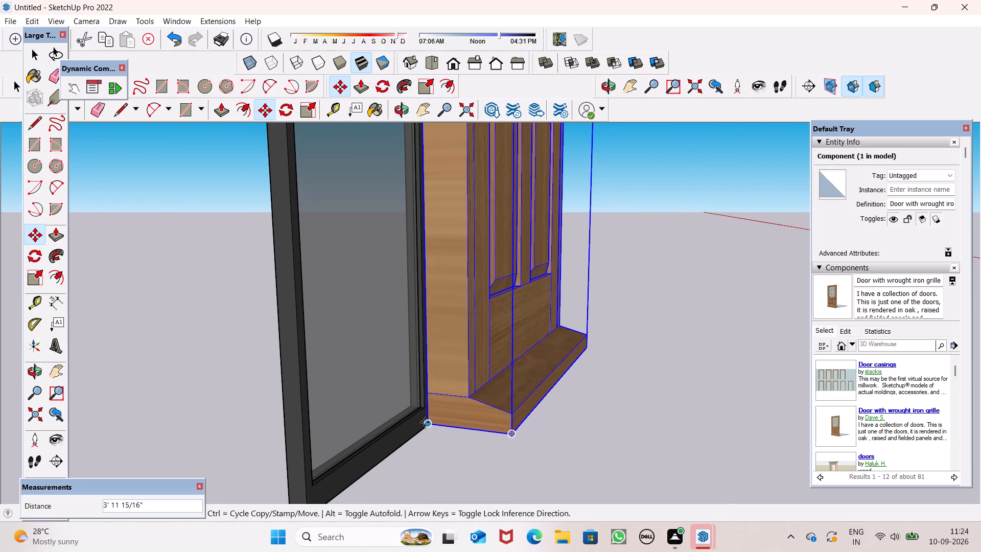
Move the wrought iron grille door by its rear bottom corner toward the side panel's base, against the glazed frame.
middle_click_drag(423, 423, 483, 431)
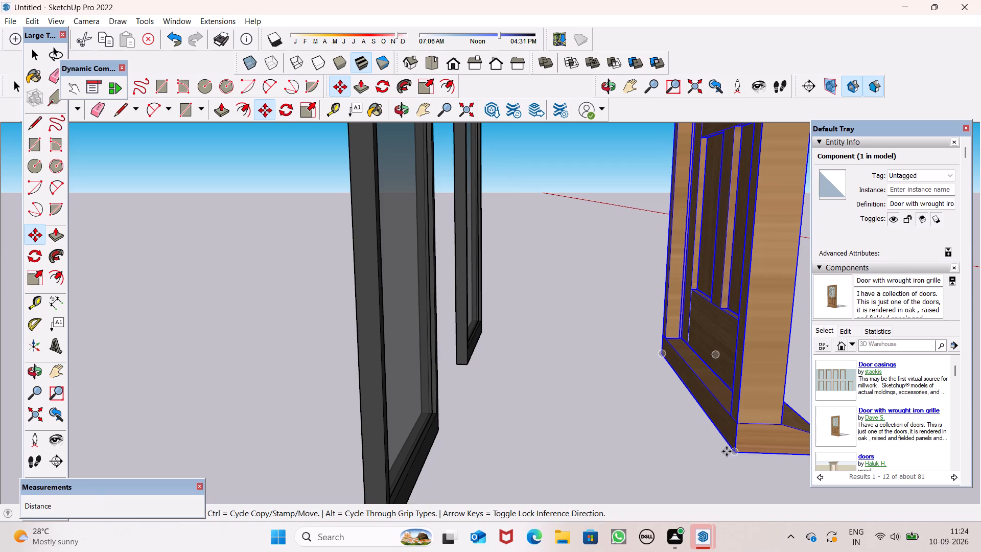
left_click_drag(743, 455, 417, 429)
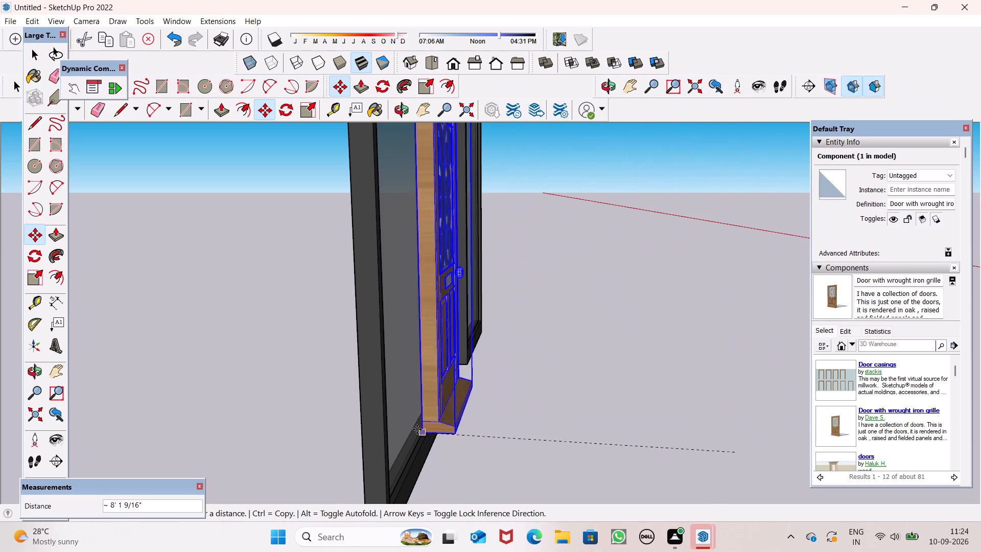
left_click_drag(417, 429, 382, 424)
Move the wrought iron grille door by its bottom corner across the opening to the bottom corner of the opposite side panel.
scroll(451, 426, "down", 4)
middle_click_drag(468, 431, 580, 434)
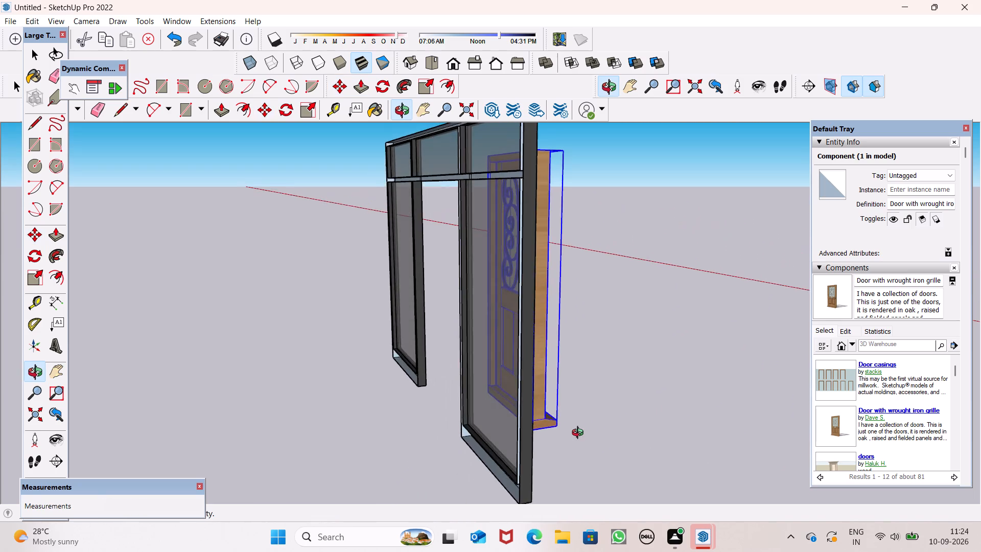
middle_click_drag(580, 434, 76, 424)
scroll(489, 371, "up", 6)
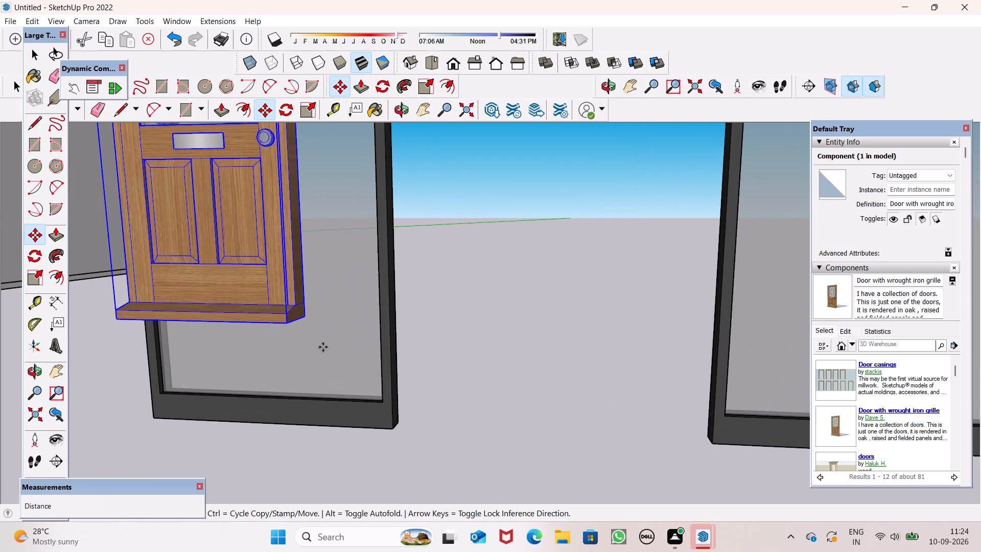
left_click_drag(305, 319, 632, 428)
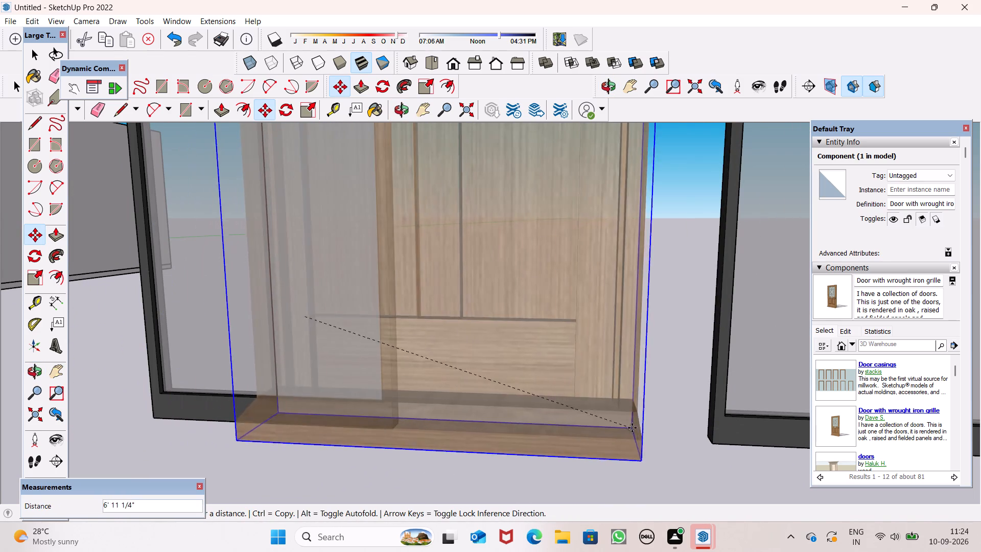
left_click_drag(632, 428, 709, 430)
Scale the wrought iron grille door's width along the red axis so it spans the opening to the other side panel.
middle_click_drag(687, 458, 780, 465)
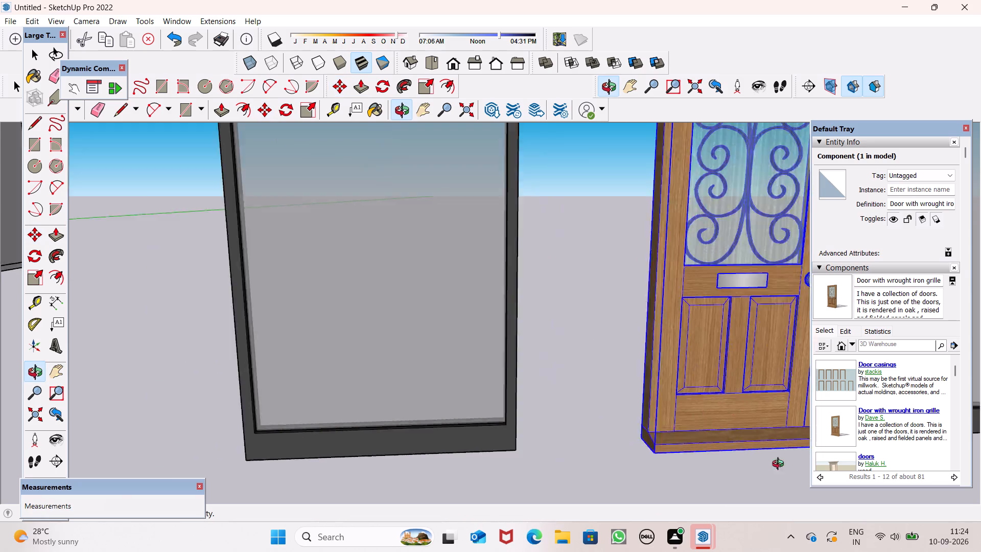
middle_click_drag(780, 465, 839, 454)
scroll(453, 303, "down", 10)
middle_click_drag(533, 337, 899, 389)
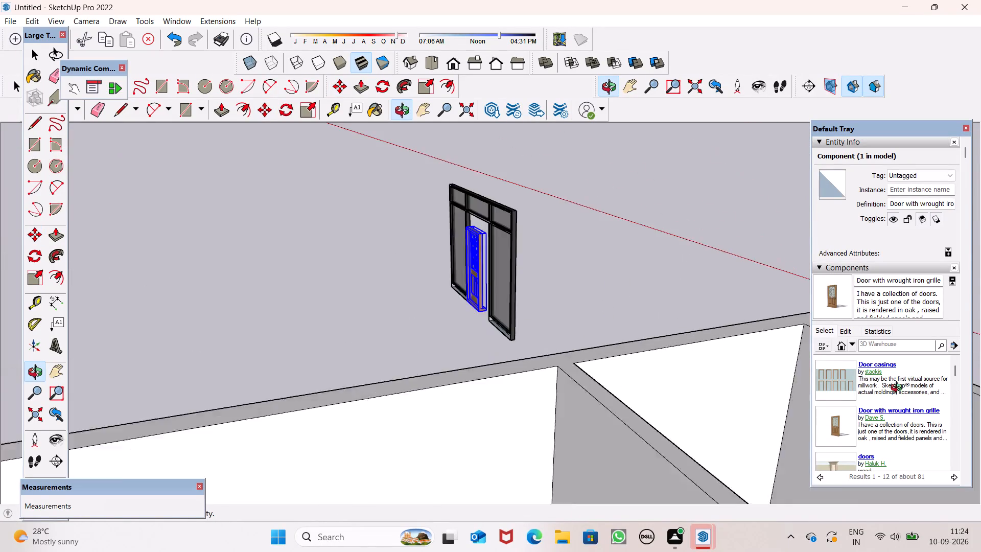
middle_click_drag(899, 389, 903, 385)
scroll(440, 269, "up", 7)
middle_click_drag(517, 329, 600, 349)
scroll(599, 354, "up", 1)
scroll(493, 365, "up", 5)
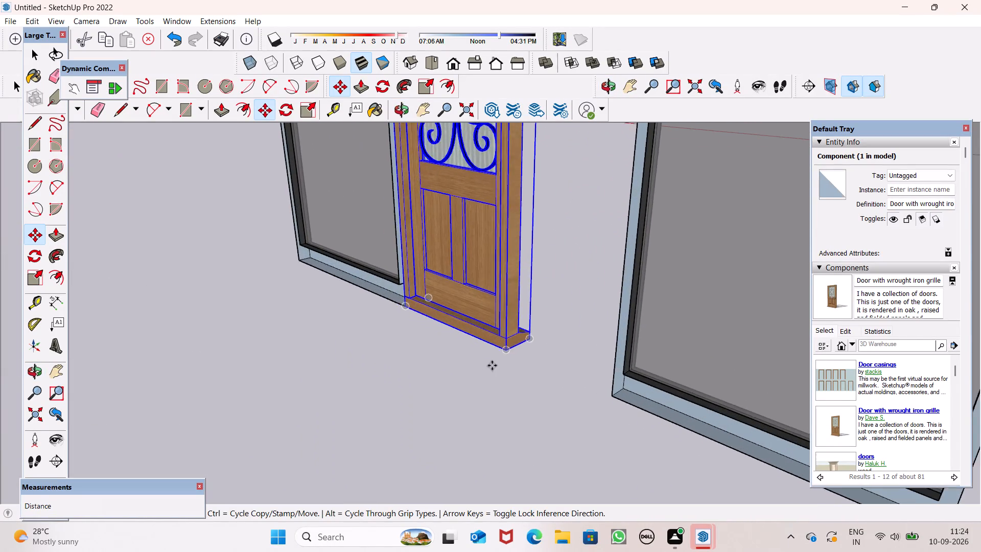
scroll(492, 365, "up", 8)
scroll(513, 343, "down", 7)
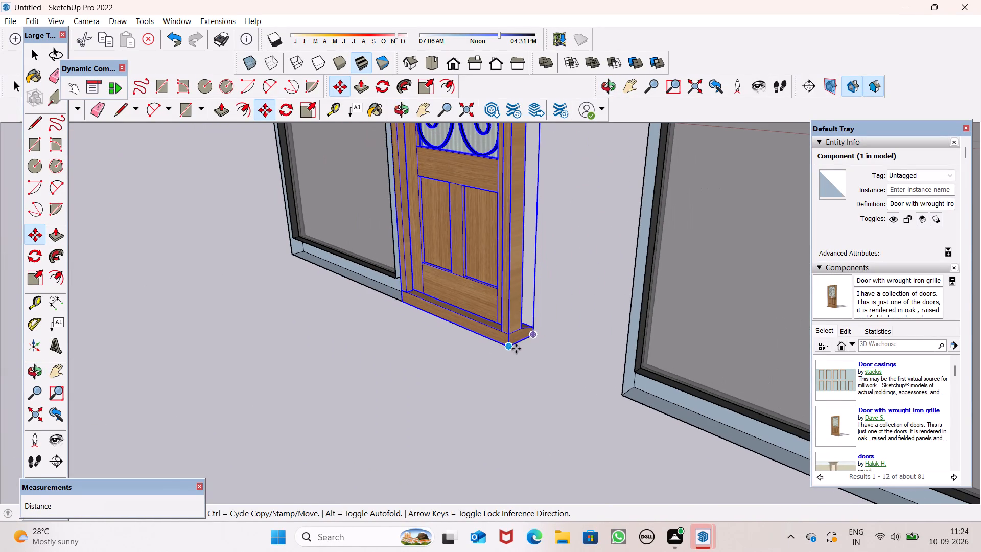
left_click(421, 90)
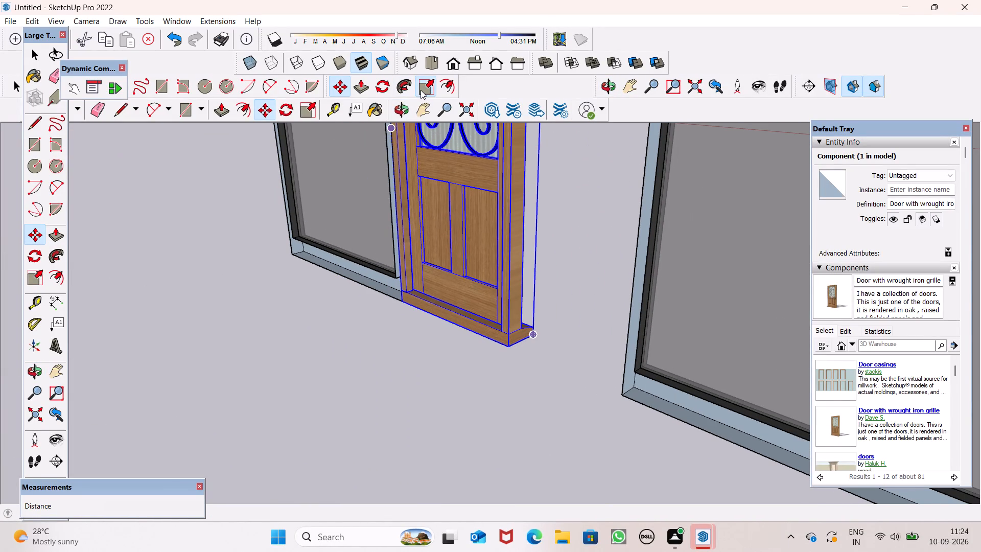
left_click_drag(533, 153, 547, 159)
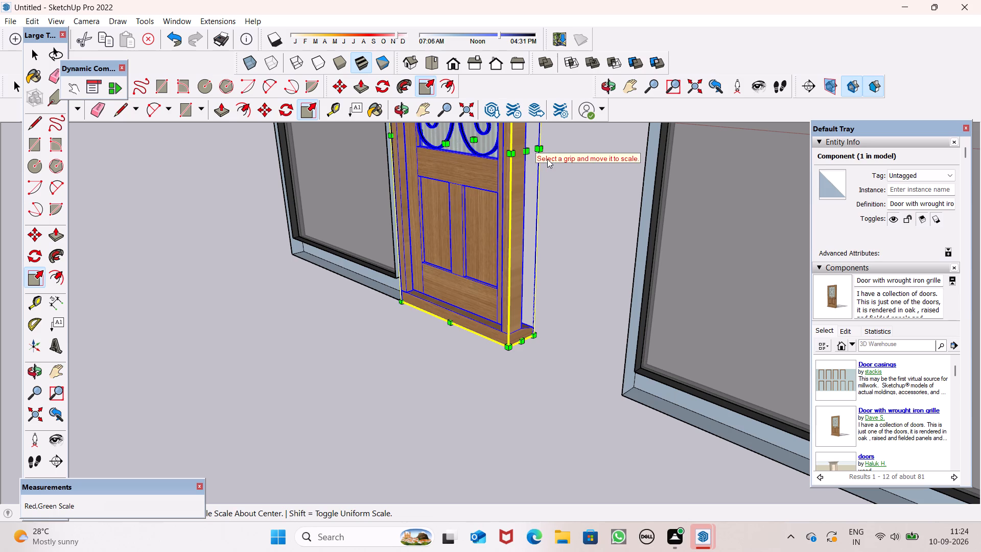
left_click_drag(547, 159, 545, 158)
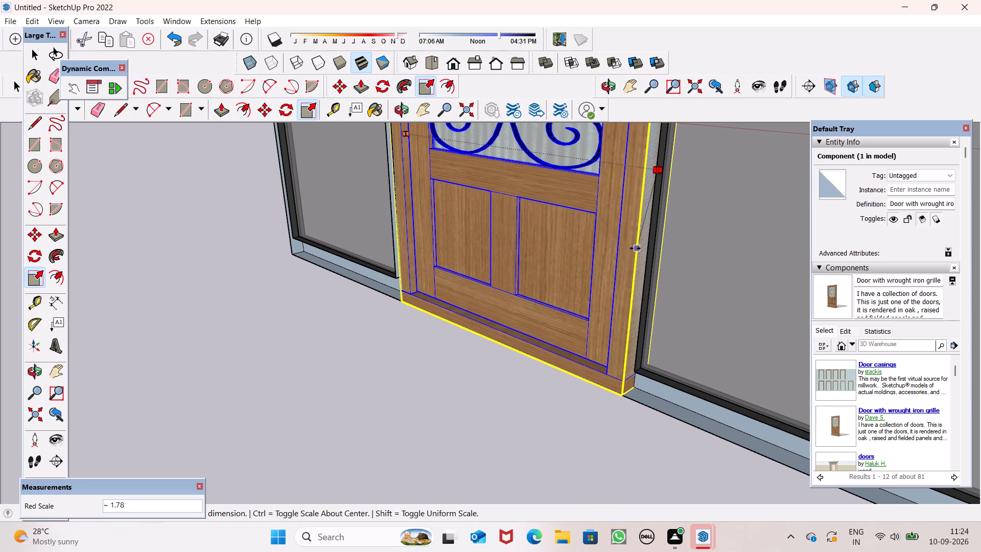
left_click_drag(634, 249, 628, 249)
left_click(402, 335)
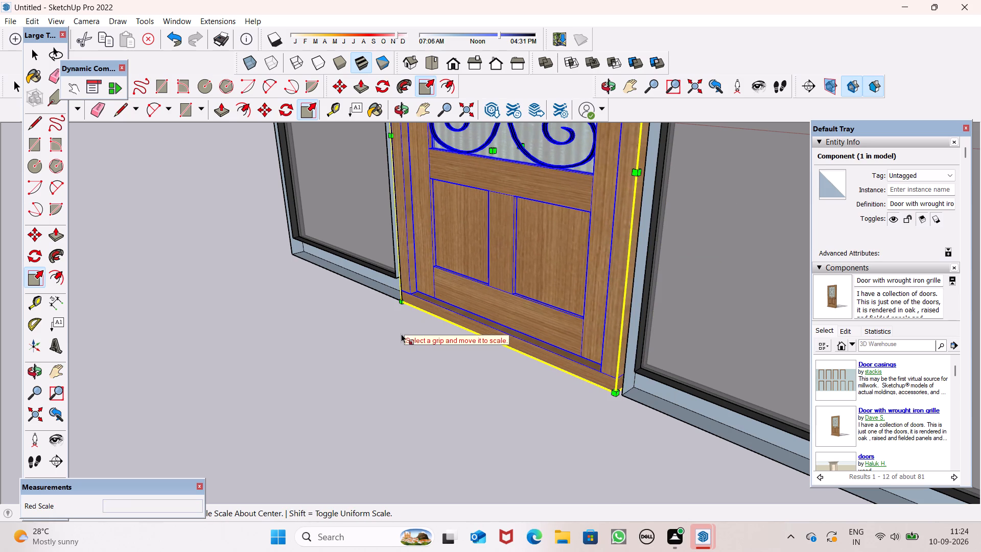
key("space")
left_click(392, 337)
scroll(399, 336, "down", 6)
key("space")
Scale the wrought iron grille door's height along the blue axis up toward the frame bar above the opening.
middle_click_drag(429, 347, 1, 300)
scroll(104, 298, "down", 5)
scroll(104, 298, "up", 1)
scroll(104, 298, "down", 1)
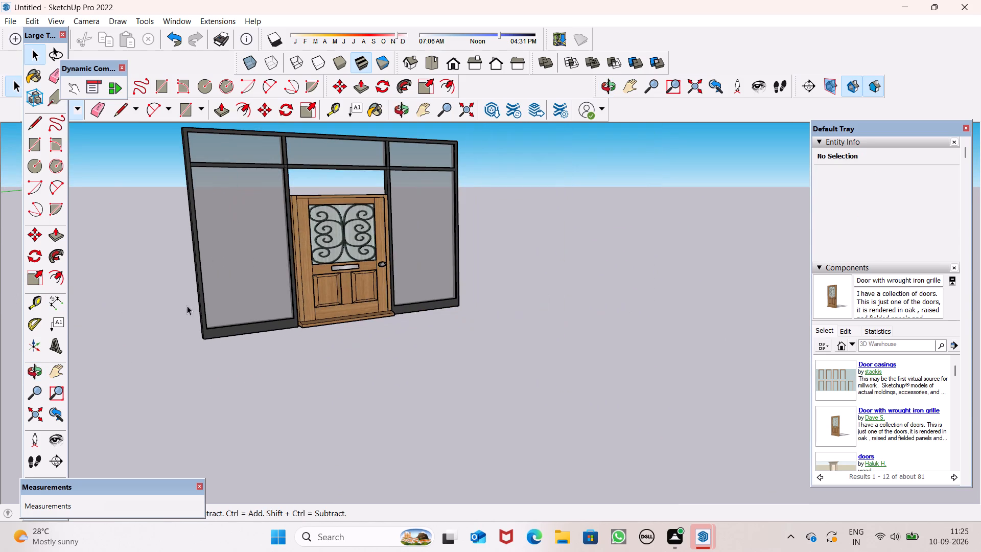
scroll(337, 280, "up", 1)
scroll(383, 285, "down", 1)
middle_click_drag(383, 319, 240, 297)
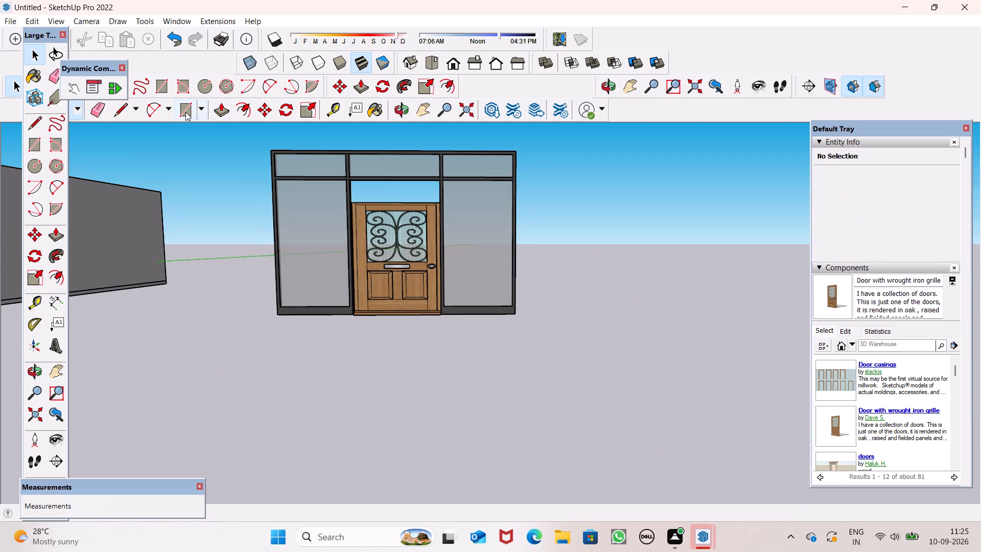
left_click(383, 215)
middle_click_drag(385, 216, 395, 282)
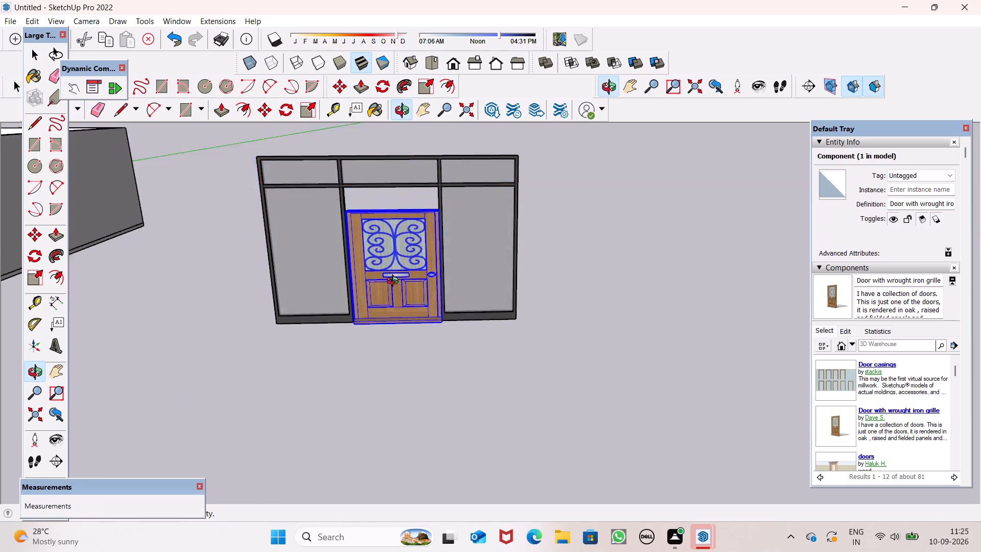
middle_click_drag(395, 282, 403, 398)
scroll(363, 276, "up", 2)
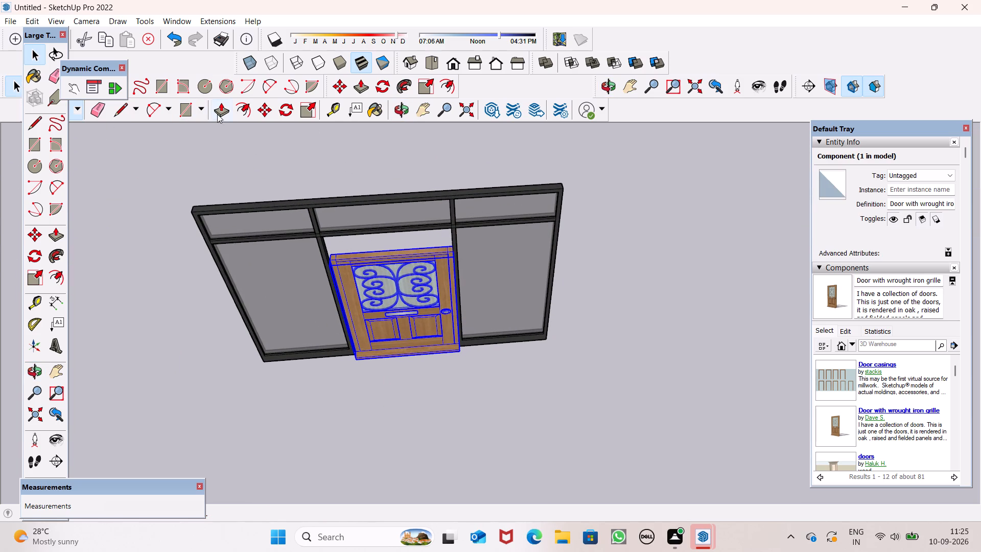
left_click(428, 85)
scroll(368, 255, "up", 10)
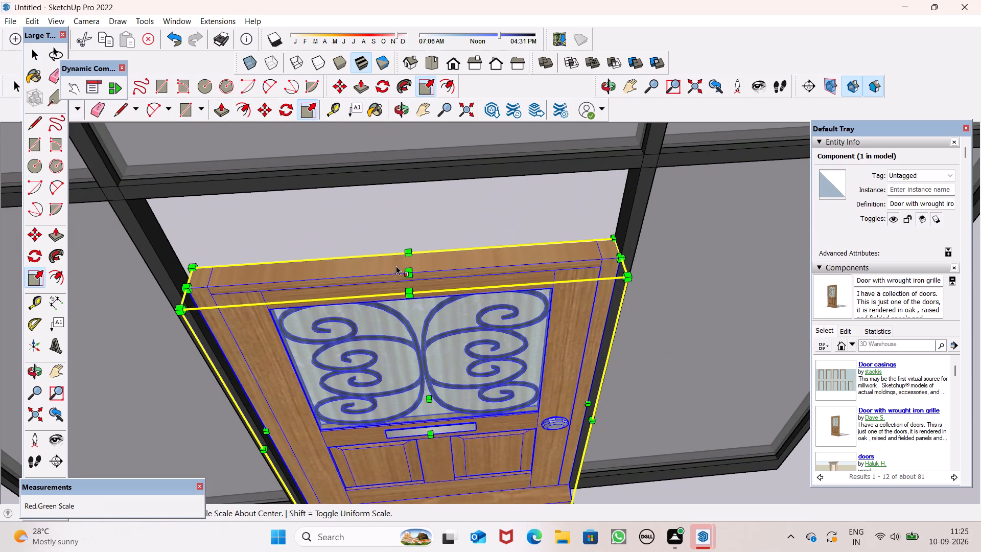
left_click_drag(409, 273, 399, 194)
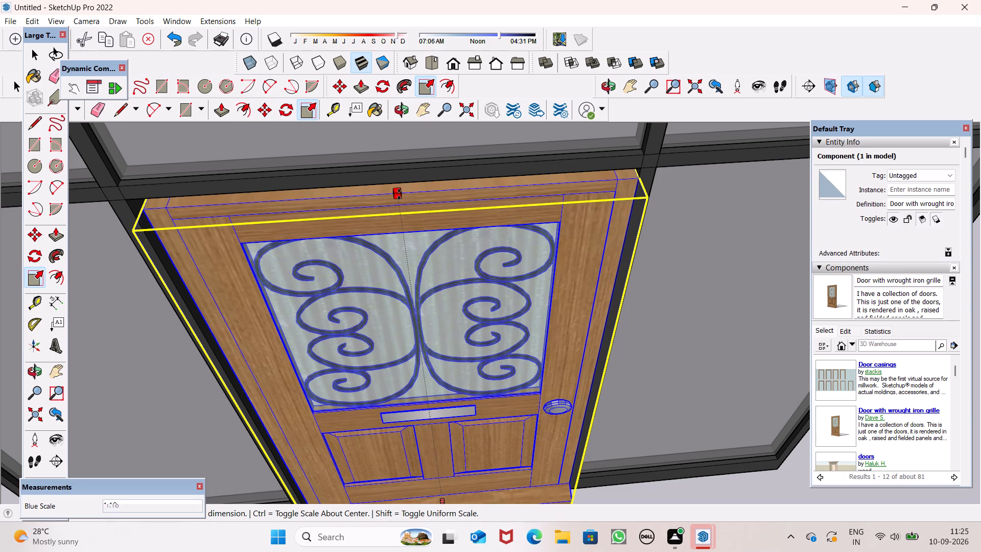
left_click_drag(399, 194, 399, 190)
Scale the door's height along the blue axis by about 1.01 to close the remaining gap below the frame bar.
scroll(411, 232, "down", 5)
middle_click_drag(408, 249, 424, 135)
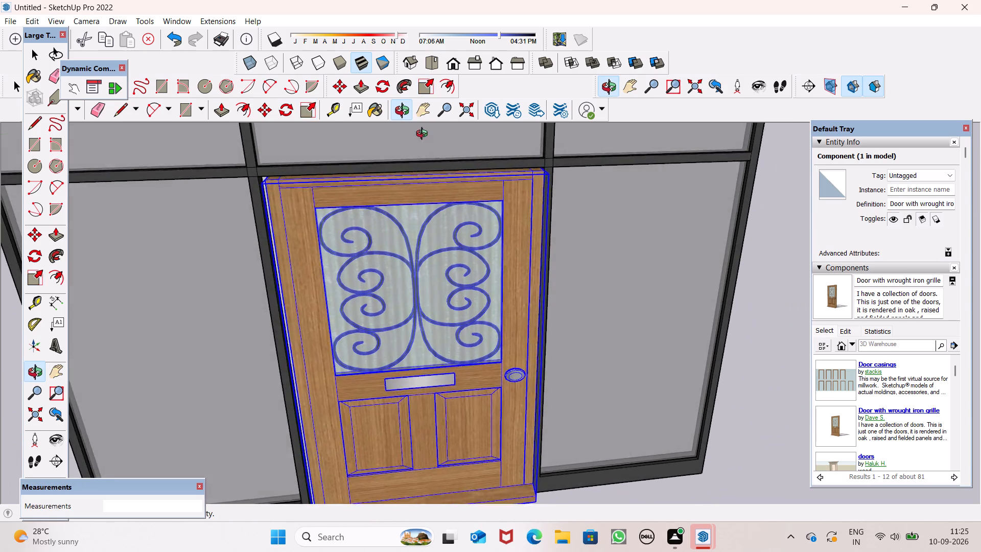
middle_click_drag(424, 135, 426, 101)
scroll(396, 162, "up", 6)
middle_click_drag(450, 189, 458, 201)
scroll(434, 173, "up", 8)
left_click_drag(420, 186, 418, 171)
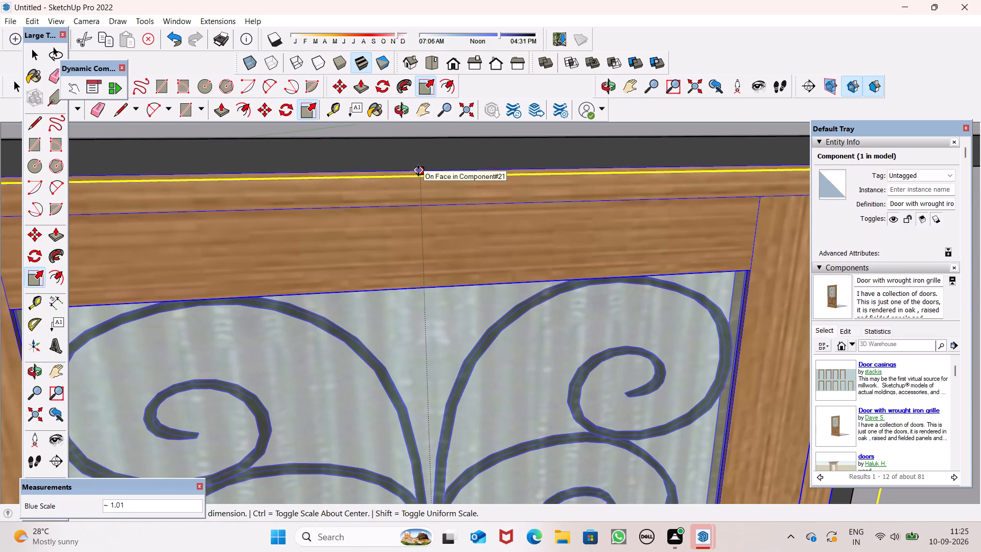
left_click_drag(418, 171, 418, 170)
scroll(376, 121, "down", 20)
scroll(529, 218, "down", 7)
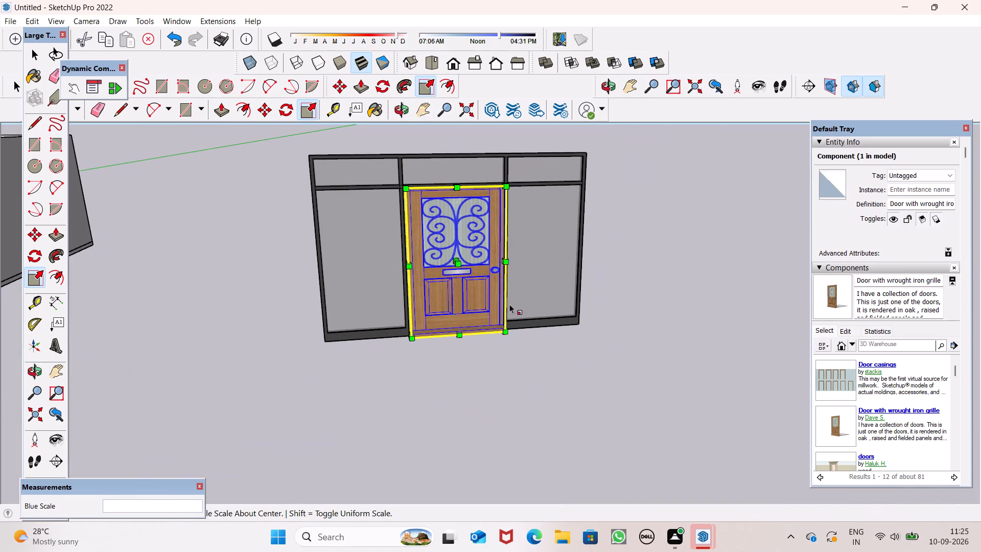
key("space")
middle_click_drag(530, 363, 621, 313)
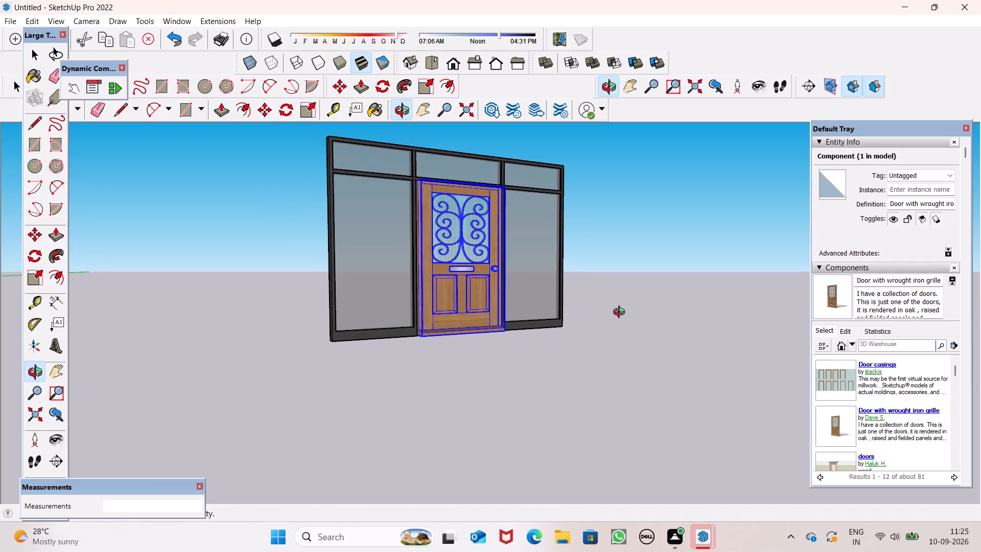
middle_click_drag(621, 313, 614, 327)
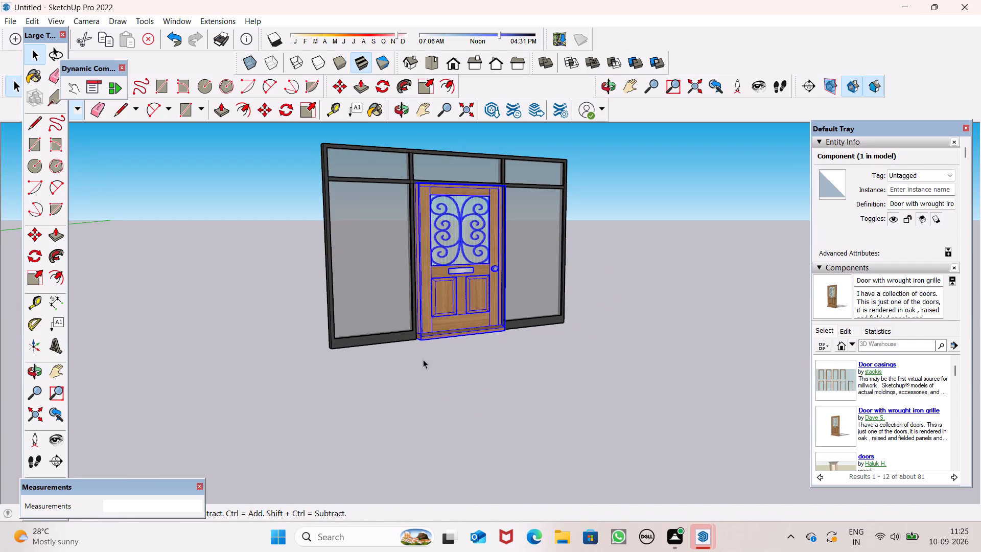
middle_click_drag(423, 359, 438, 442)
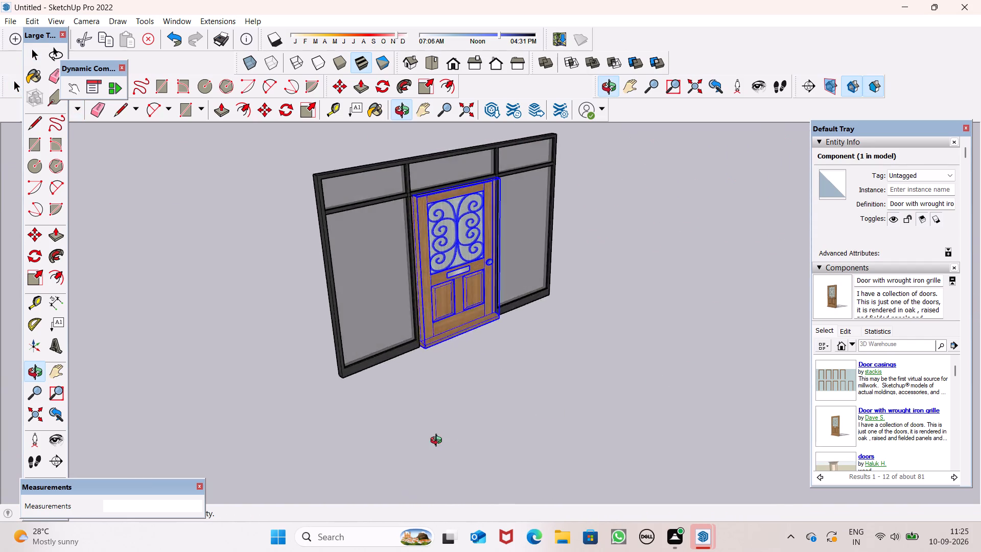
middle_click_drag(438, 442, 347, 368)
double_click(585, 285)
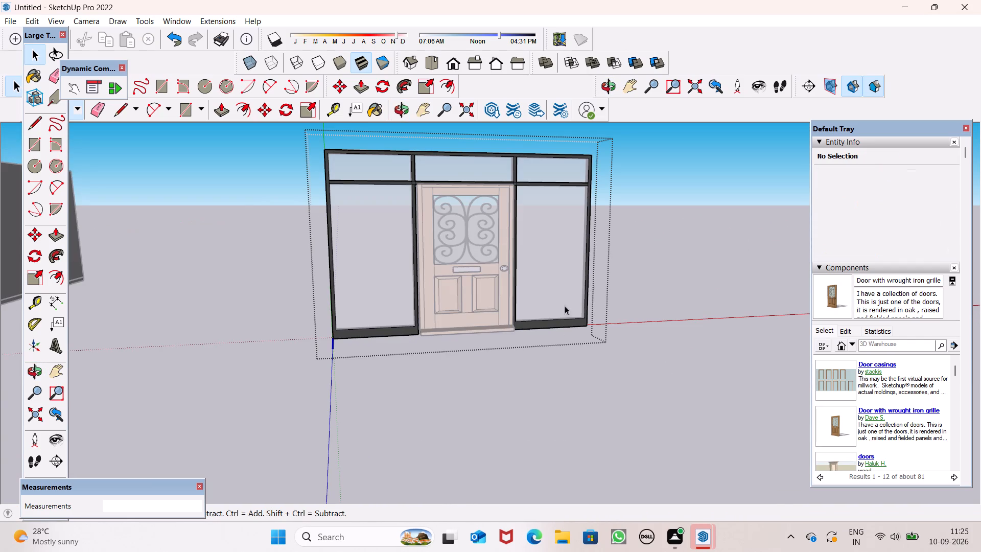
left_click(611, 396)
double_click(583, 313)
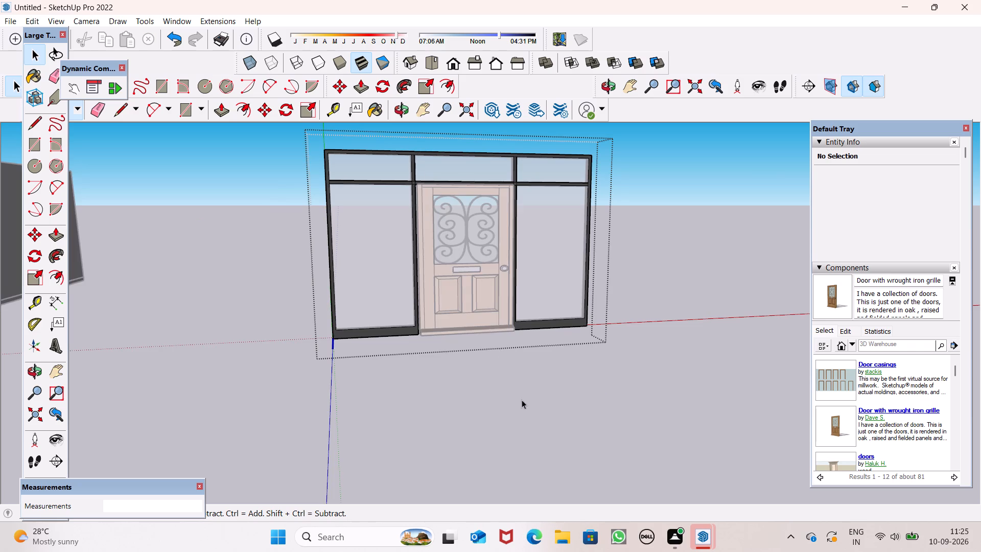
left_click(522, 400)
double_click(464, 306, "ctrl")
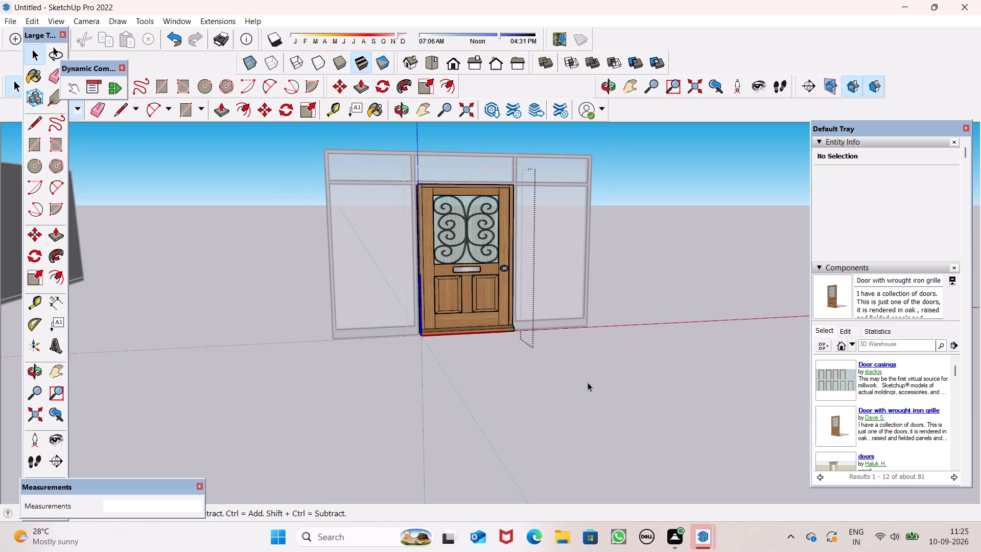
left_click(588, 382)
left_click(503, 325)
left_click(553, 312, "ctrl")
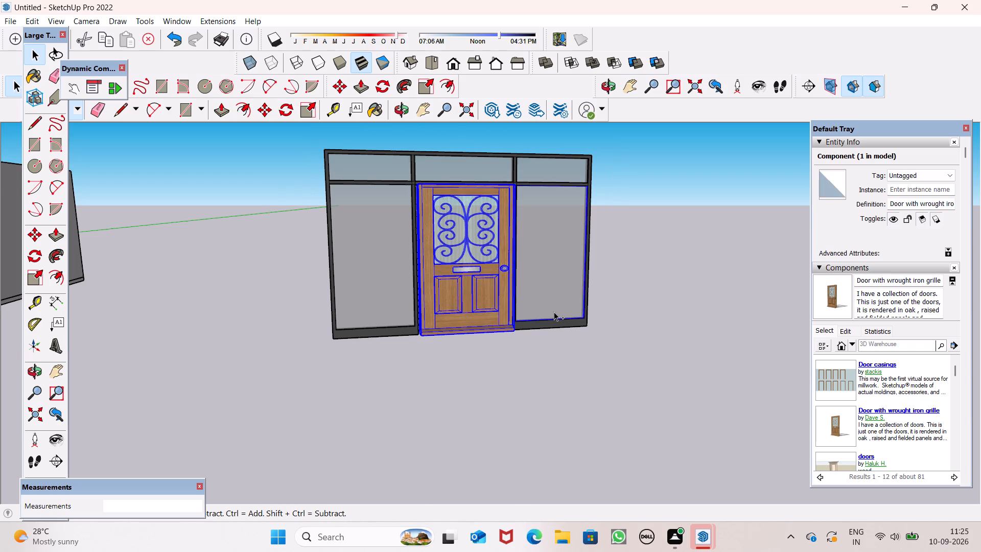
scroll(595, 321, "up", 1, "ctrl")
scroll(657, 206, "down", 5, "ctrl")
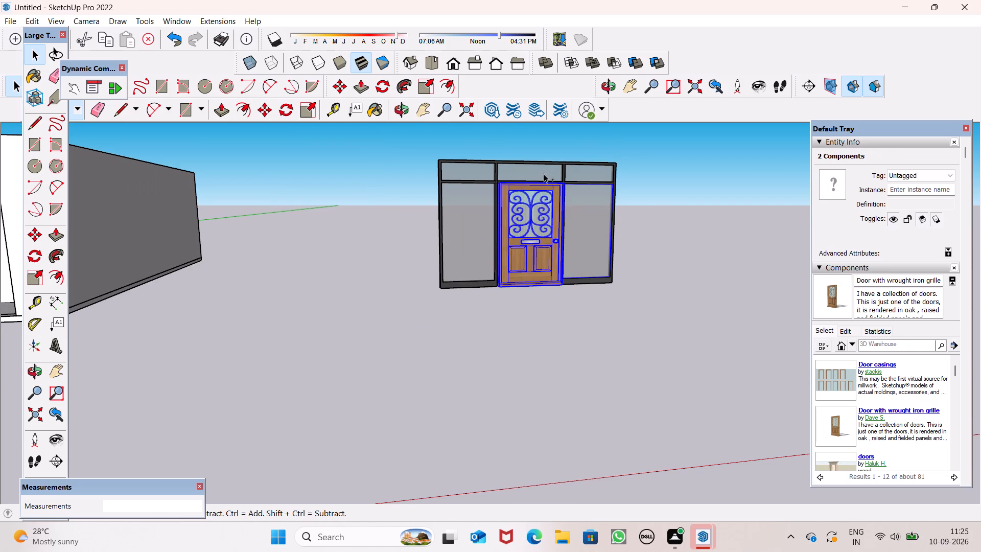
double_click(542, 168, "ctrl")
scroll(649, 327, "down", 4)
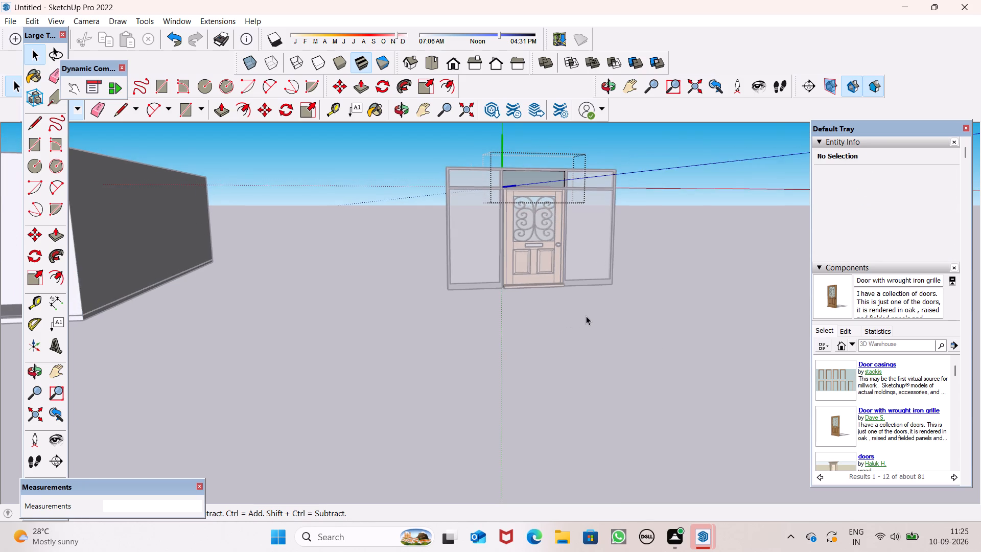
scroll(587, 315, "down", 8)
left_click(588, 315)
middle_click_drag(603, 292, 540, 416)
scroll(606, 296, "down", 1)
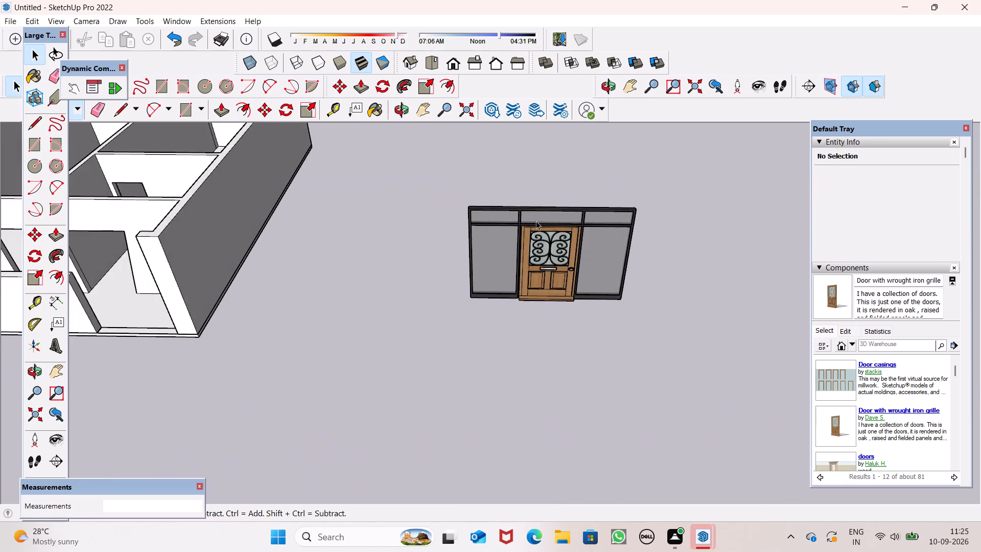
Select all frame and glass pieces plus the wrought iron grille door and make them one group.
scroll(542, 205, "up", 1)
scroll(546, 189, "down", 1)
scroll(546, 182, "up", 4)
scroll(486, 233, "up", 6, "ctrl")
left_click(478, 231, "ctrl")
left_click(475, 272, "ctrl")
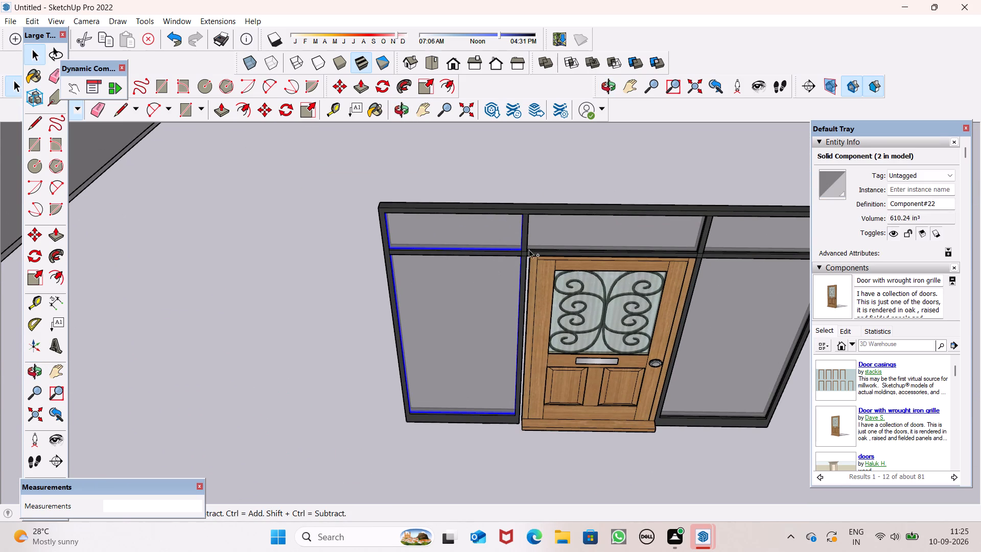
left_click(535, 237, "ctrl")
left_click(518, 251, "ctrl")
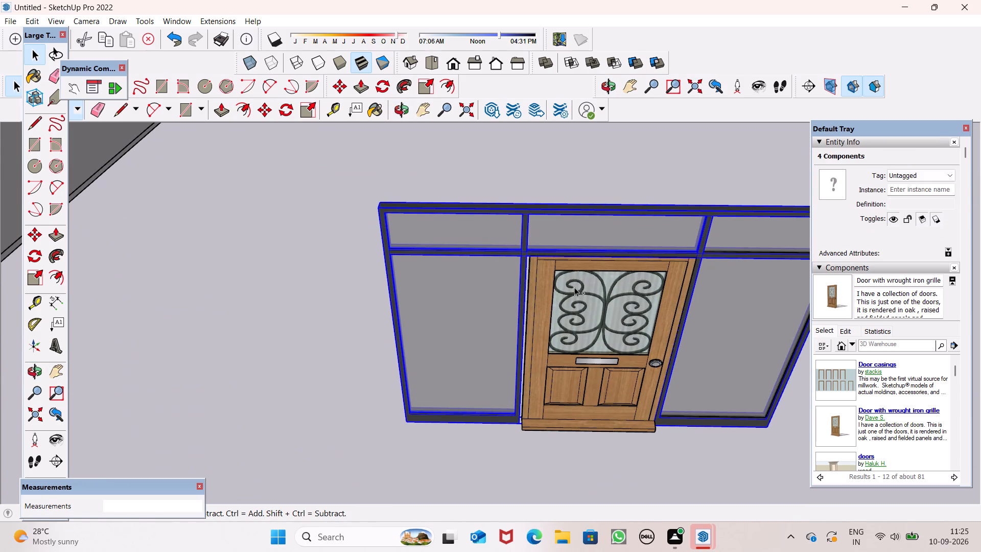
left_click(729, 285, "ctrl")
left_click(734, 232, "ctrl")
left_click(642, 237, "ctrl")
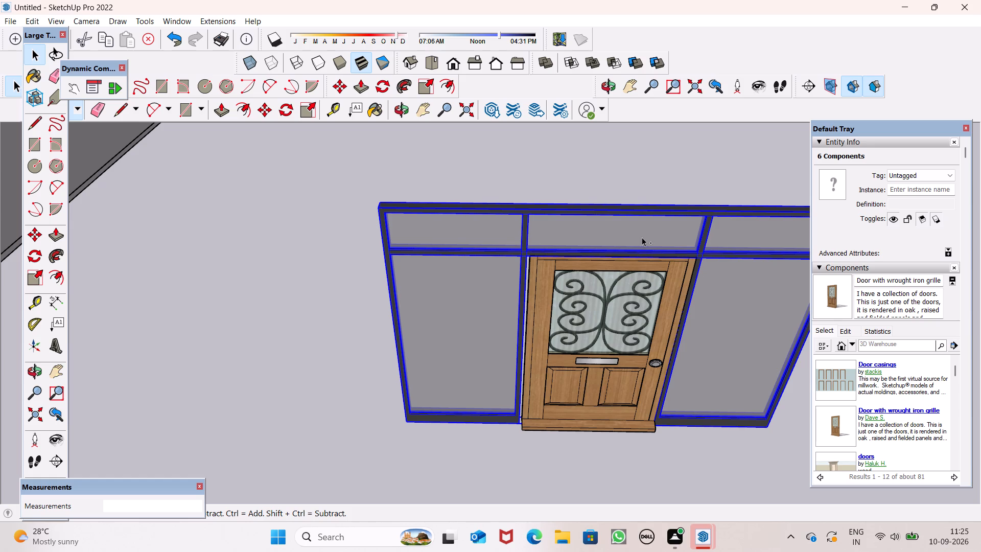
left_click(604, 302, "ctrl")
middle_click_drag(635, 347, 939, 438, "ctrl")
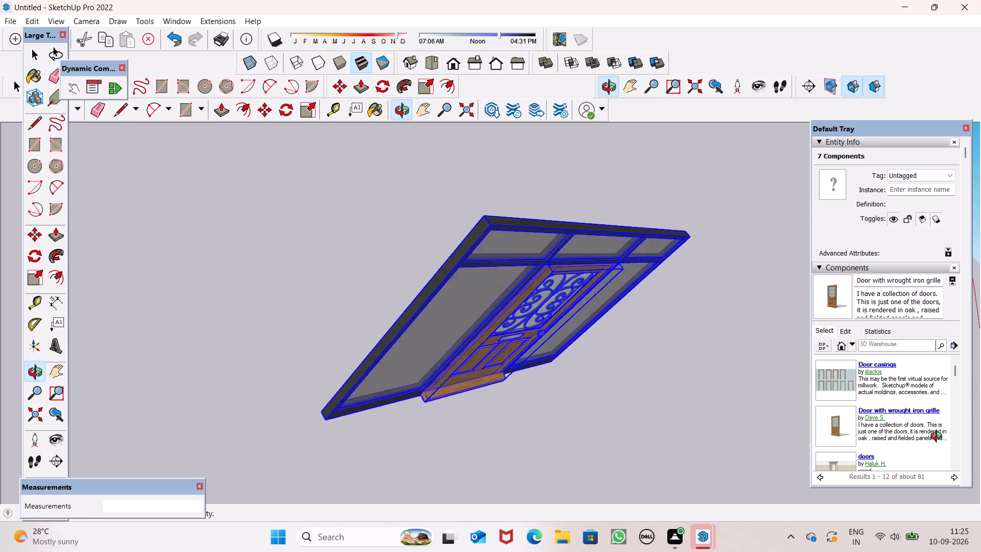
middle_click_drag(939, 438, 553, 293, "ctrl")
scroll(553, 293, "up", 1, "ctrl")
right_click(550, 298, "ctrl")
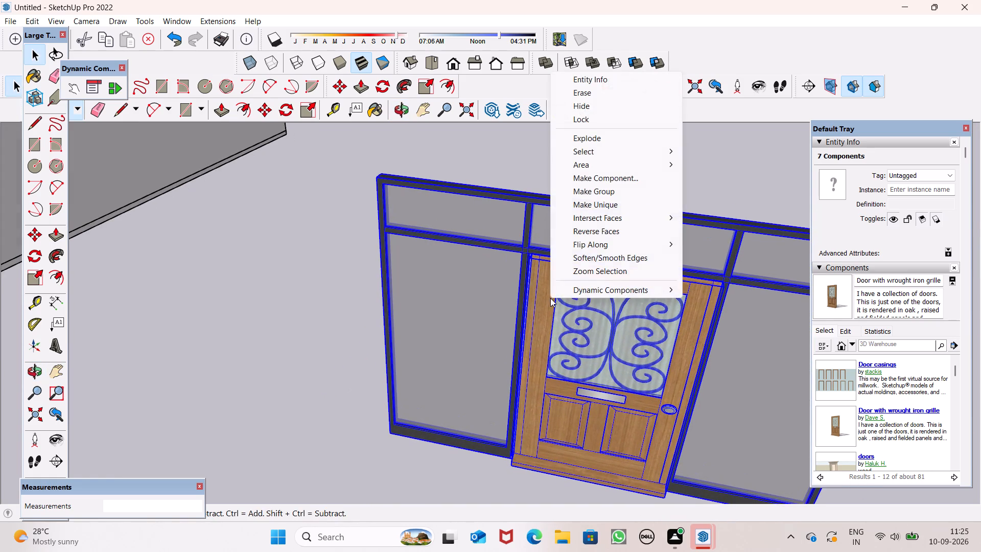
left_click(599, 193, "ctrl")
scroll(549, 153, "down", 7)
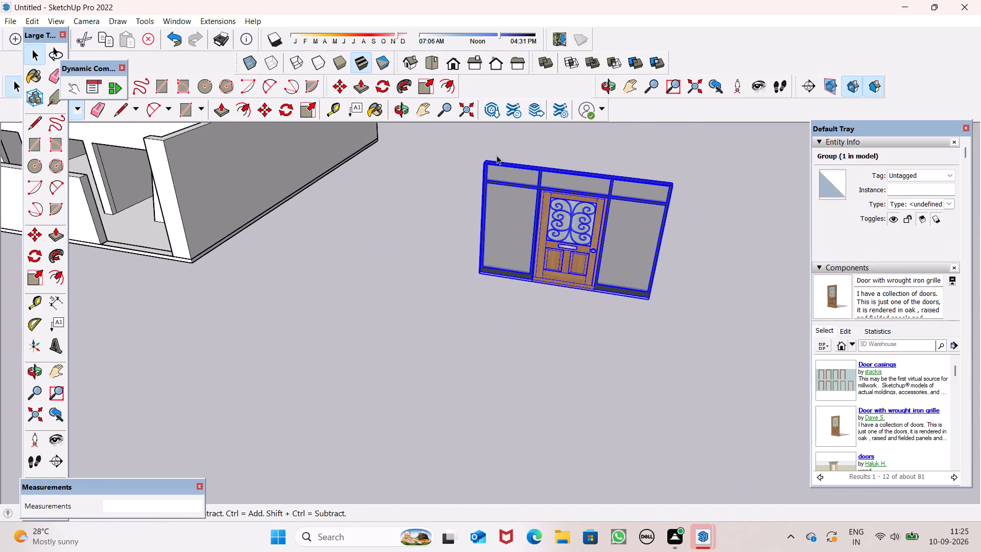
Scale the grouped entrance uniformly by 0.50 from its top corner.
left_click(419, 90)
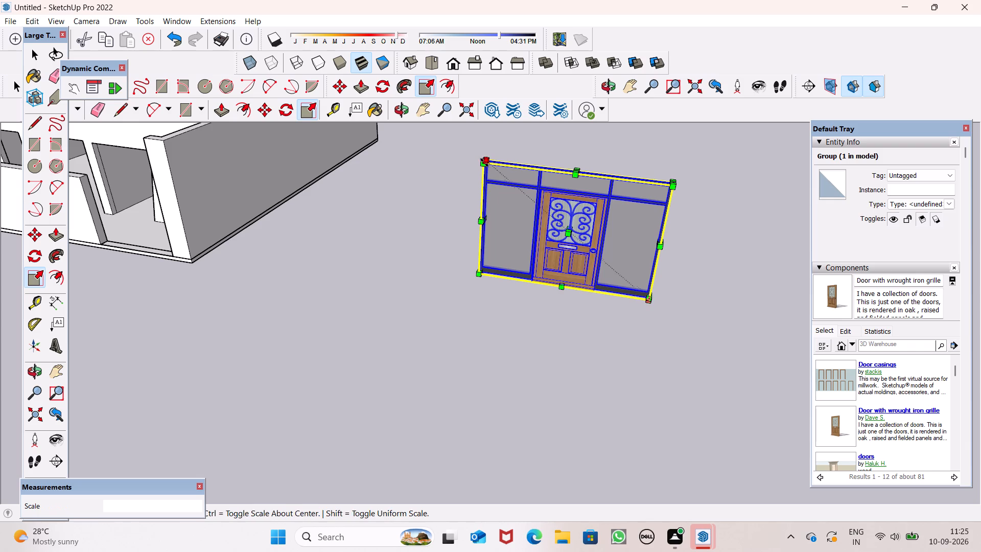
left_click_drag(483, 162, 605, 196)
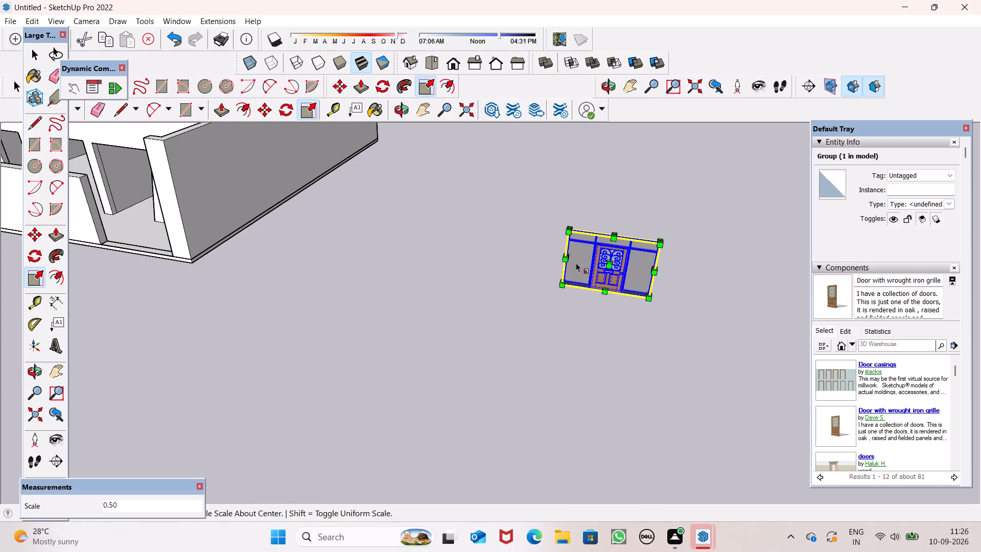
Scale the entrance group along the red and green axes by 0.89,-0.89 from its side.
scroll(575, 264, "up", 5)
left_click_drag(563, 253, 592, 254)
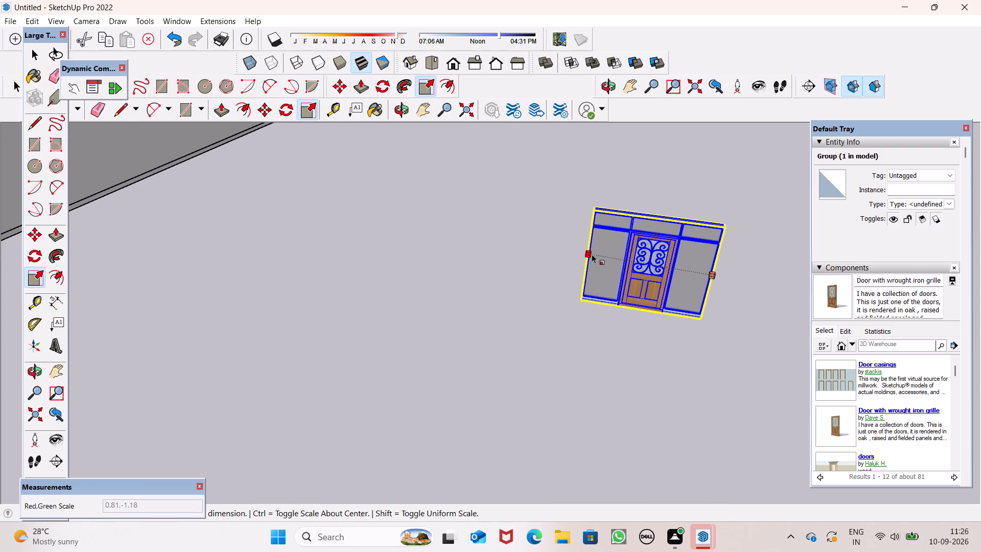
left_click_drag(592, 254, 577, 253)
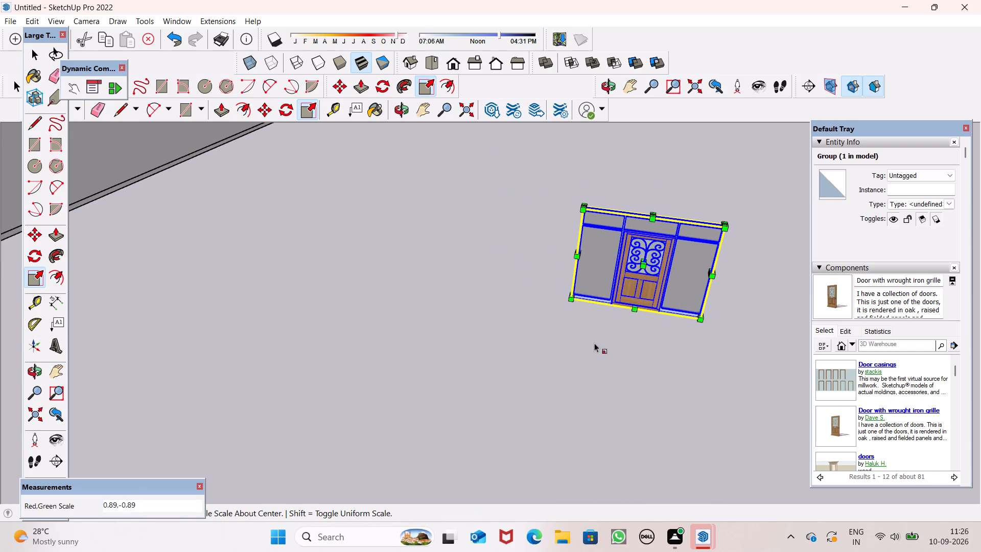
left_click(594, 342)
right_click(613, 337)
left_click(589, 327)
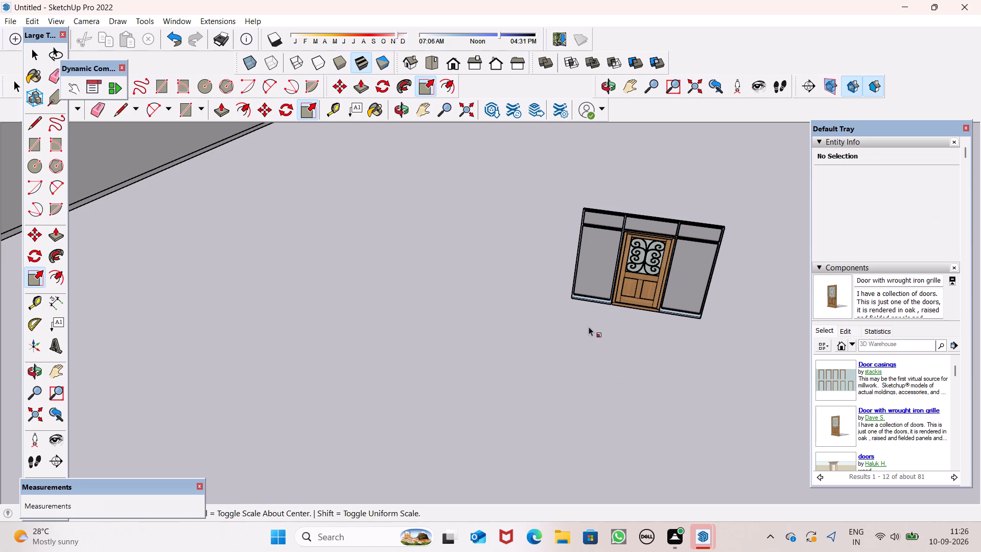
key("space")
Examine the scaled entrance from both sides, its bottom edge, and its size and position relative to the house.
scroll(686, 302, "down", 2)
middle_click_drag(689, 310, 705, 195)
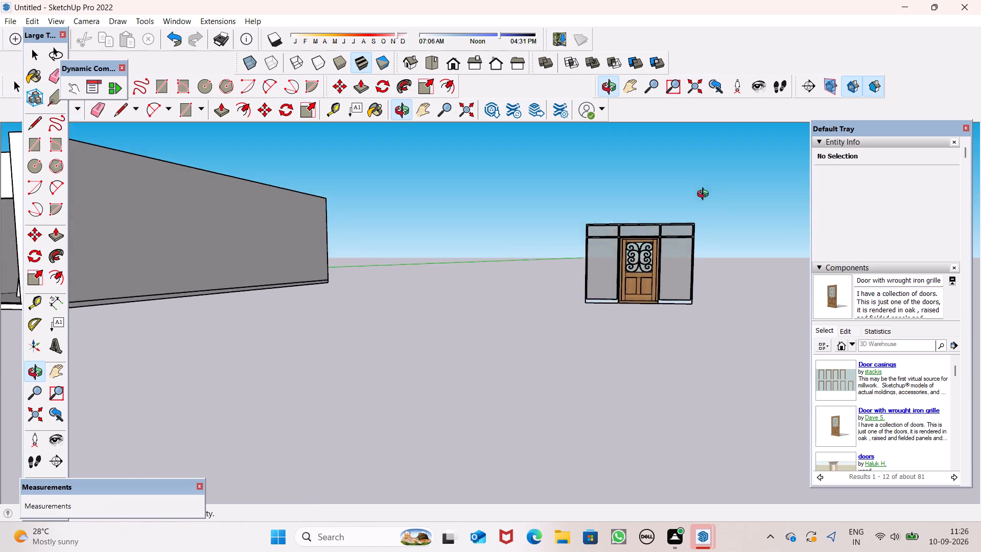
middle_click_drag(705, 195, 713, 191)
scroll(640, 283, "up", 12)
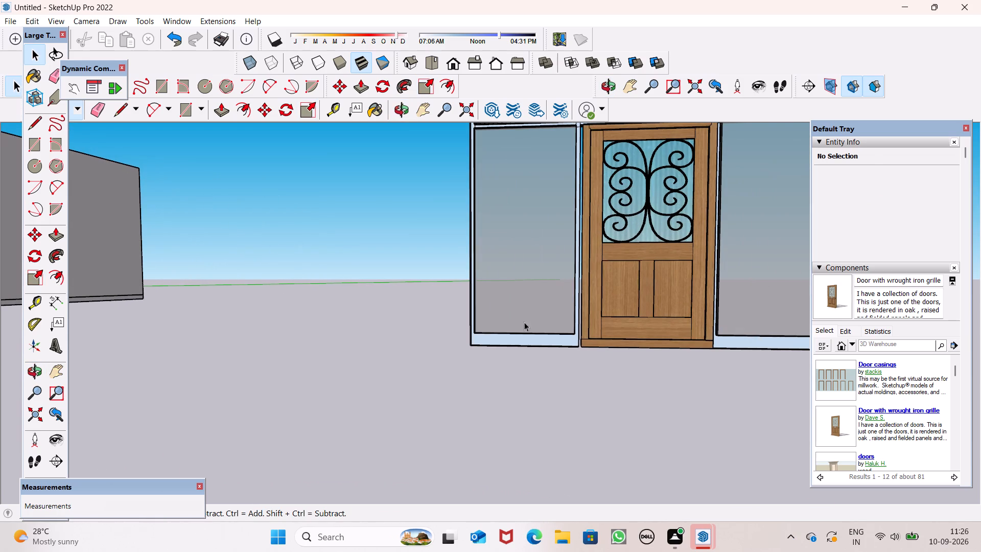
scroll(523, 318, "down", 4)
middle_click_drag(571, 314, 445, 365)
scroll(570, 325, "down", 1)
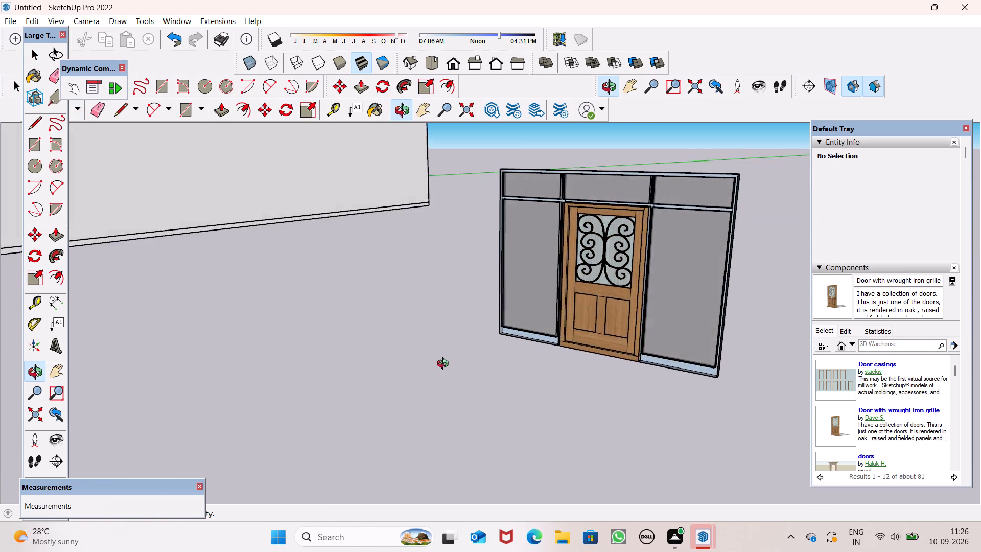
middle_click_drag(445, 365, 92, 364)
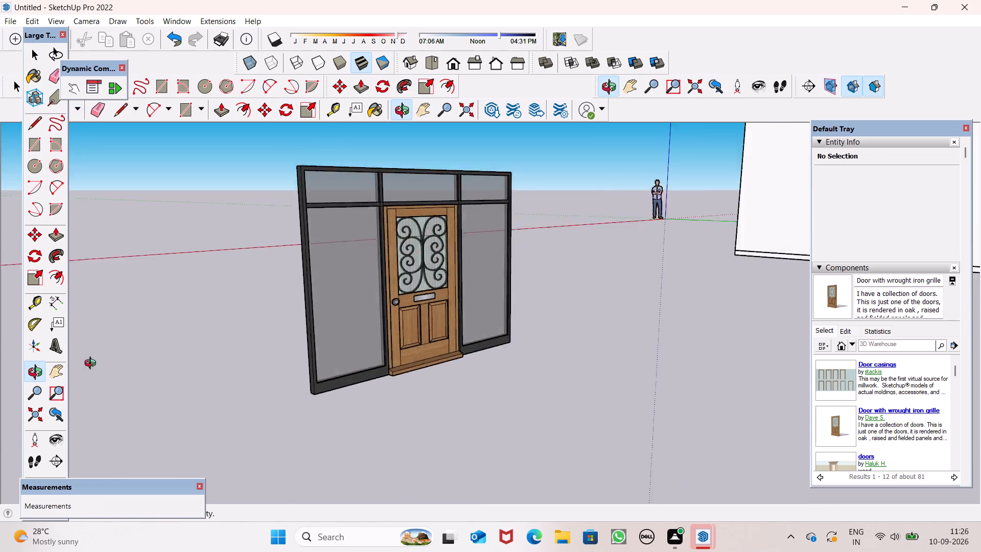
middle_click_drag(92, 364, 583, 363)
scroll(678, 319, "up", 1)
scroll(678, 318, "down", 1)
scroll(679, 318, "up", 5)
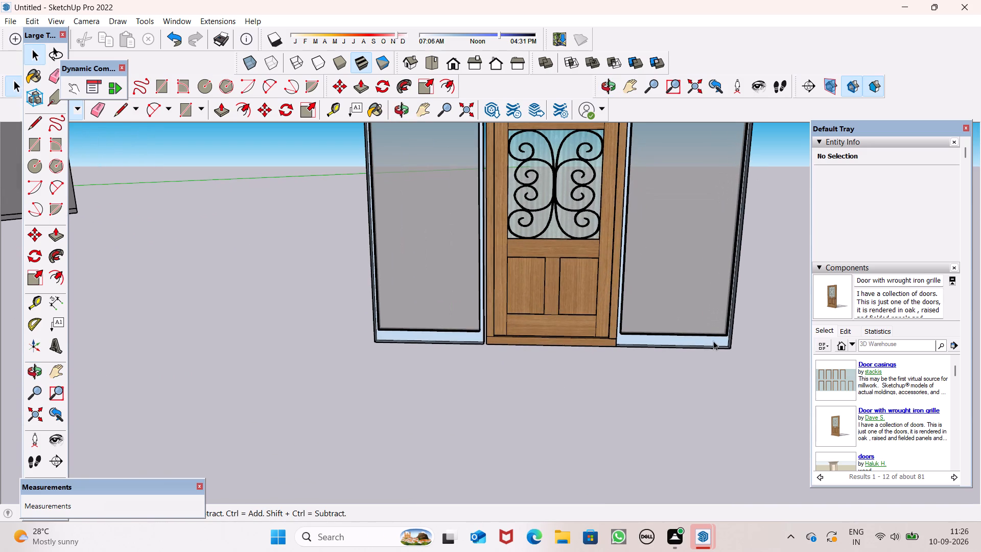
scroll(713, 341, "down", 4)
middle_click_drag(727, 333, 184, 317)
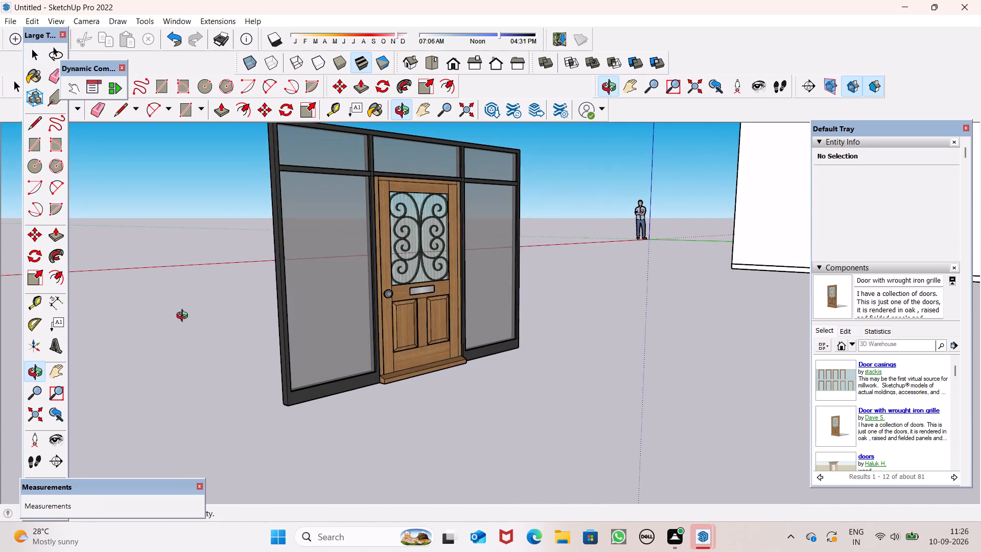
middle_click_drag(184, 317, 183, 317)
scroll(280, 263, "down", 20)
scroll(280, 263, "down", 9)
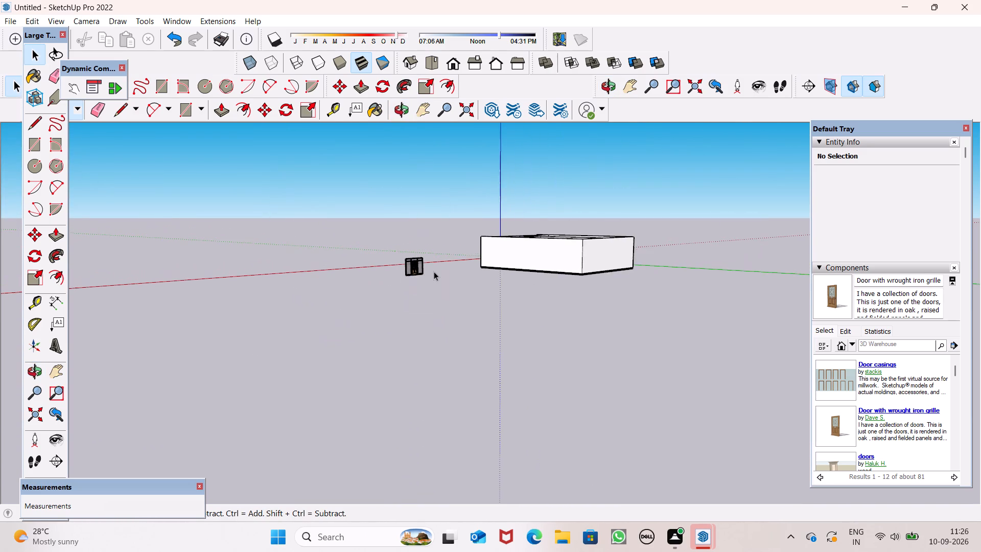
scroll(434, 271, "up", 7)
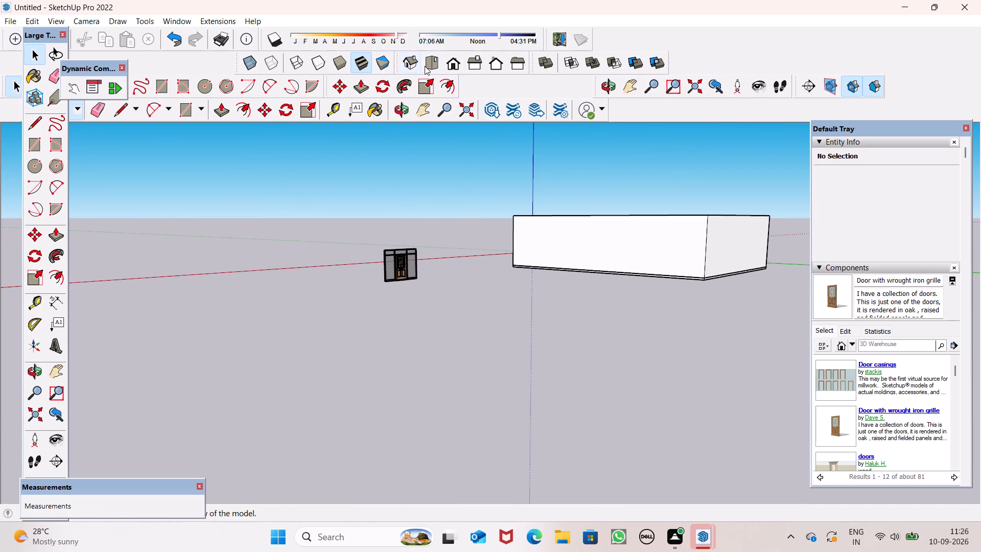
left_click(426, 66)
middle_click_drag(623, 325, 673, 60)
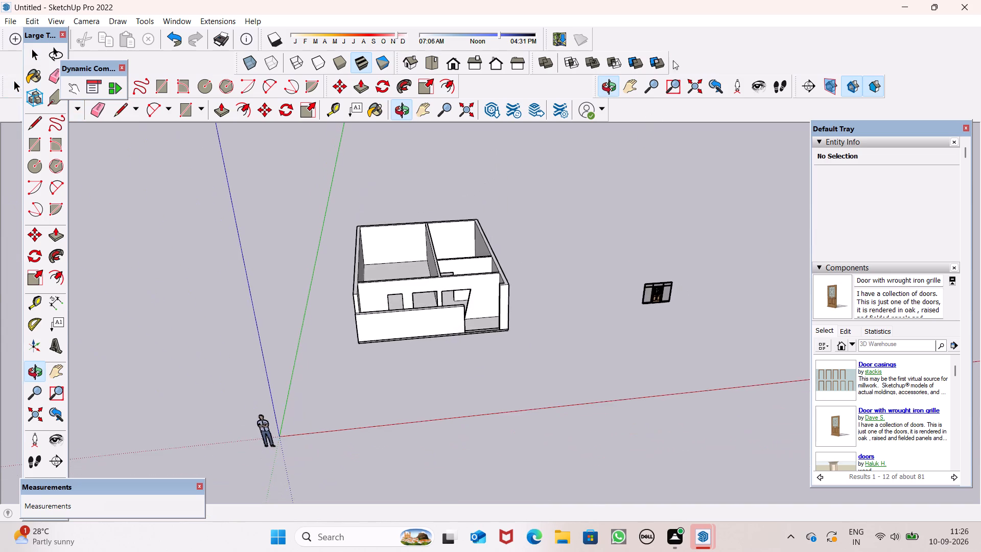
scroll(664, 364, "up", 9)
scroll(688, 220, "up", 7)
scroll(628, 267, "up", 9)
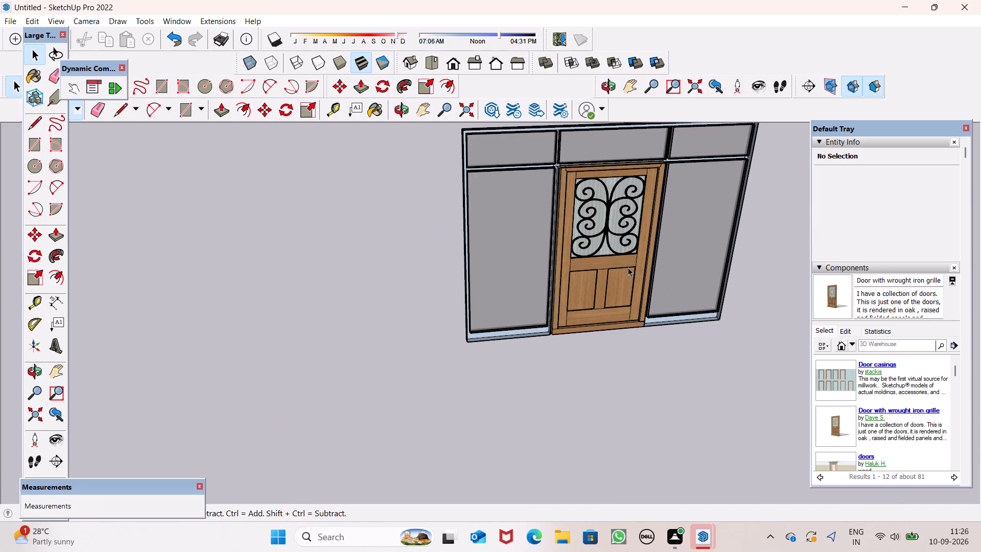
scroll(636, 288, "up", 3)
scroll(636, 288, "down", 6)
scroll(580, 294, "up", 1)
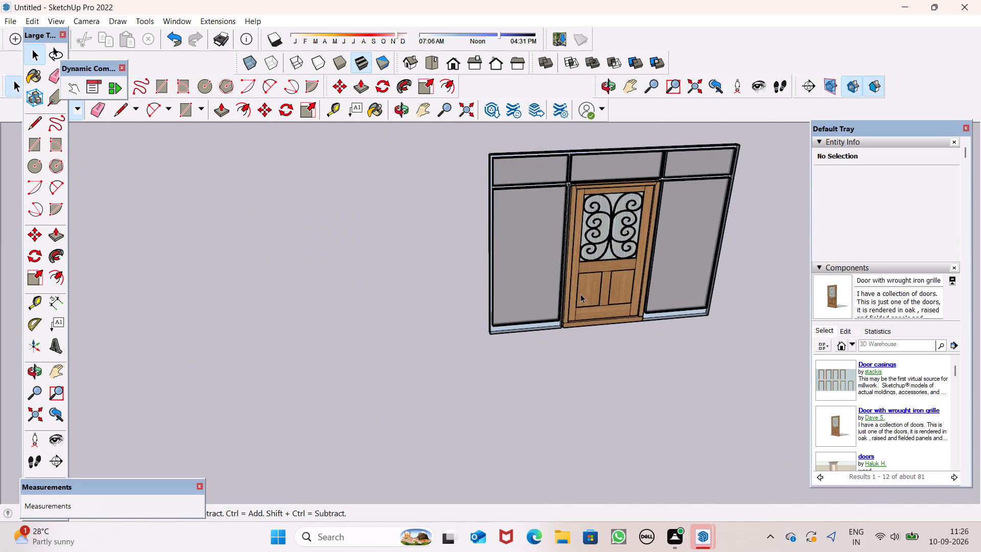
scroll(580, 294, "up", 1)
scroll(580, 295, "down", 11)
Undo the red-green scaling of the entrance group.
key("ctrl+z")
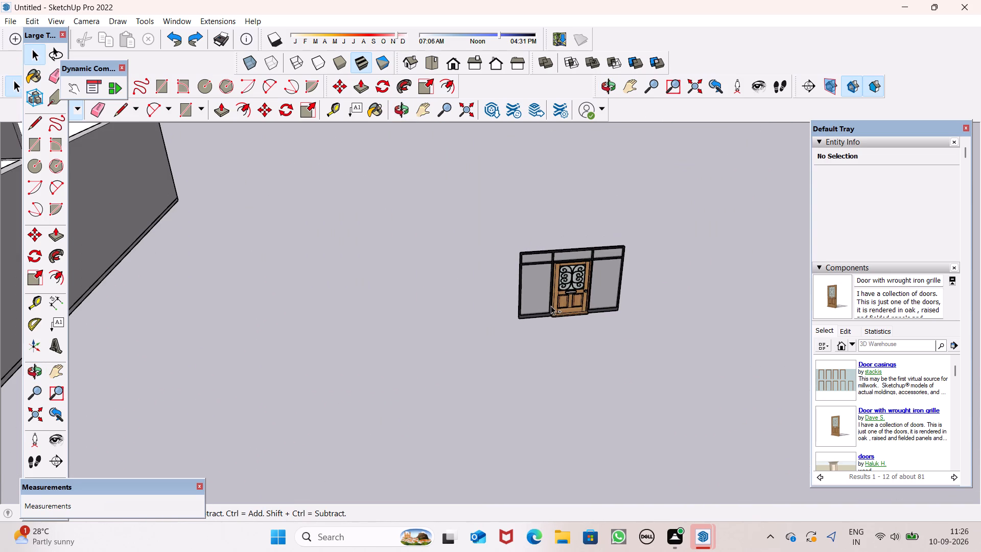
Scale the entrance group down further and uniformly from its top corner toward the door's centre.
scroll(575, 310, "up", 12)
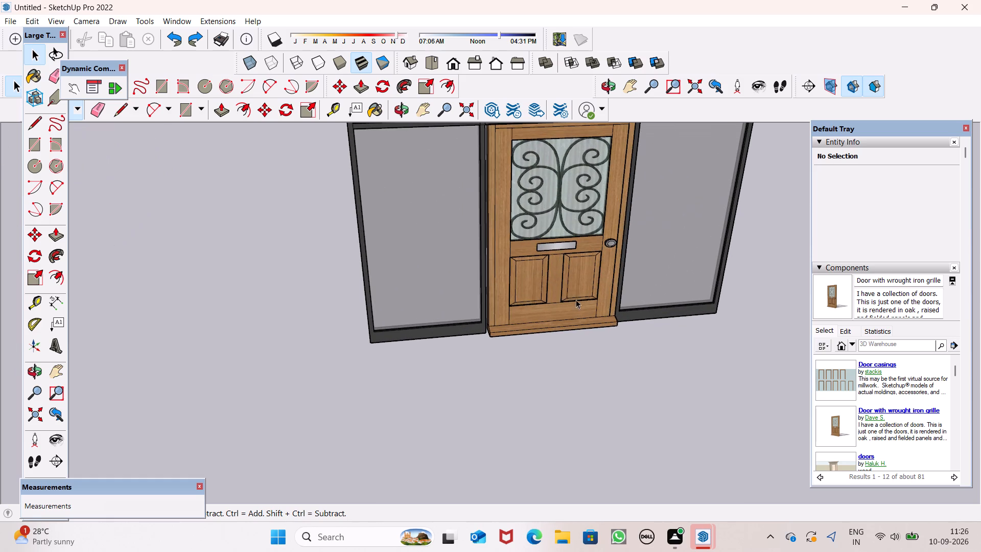
left_click(487, 275)
scroll(582, 278, "down", 6)
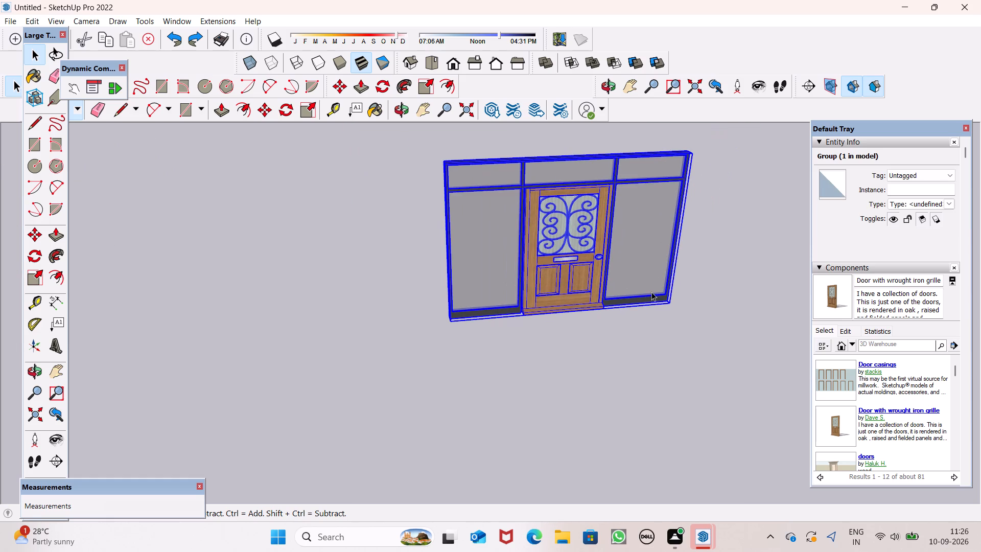
left_click(427, 83)
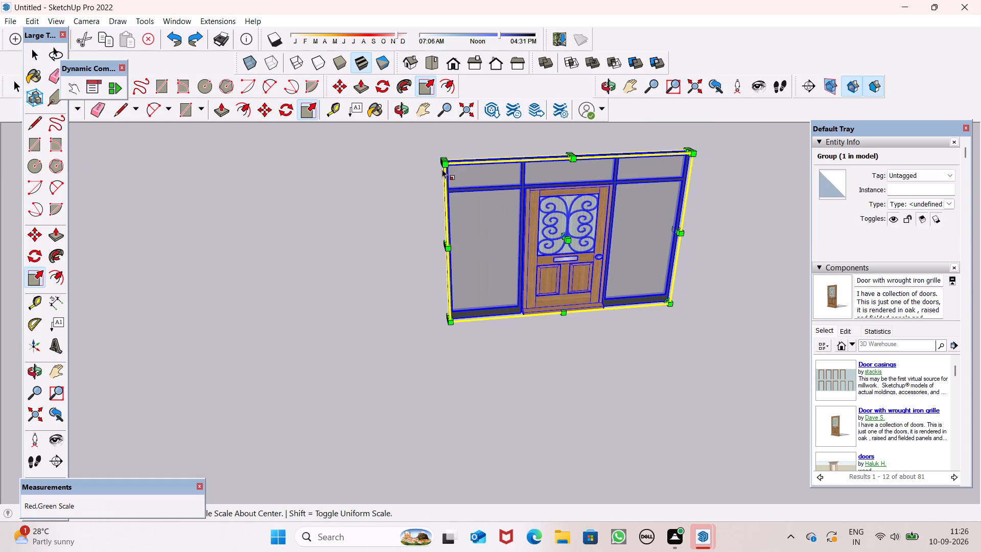
left_click_drag(443, 162, 548, 216)
left_click(582, 343)
scroll(548, 275, "up", 8)
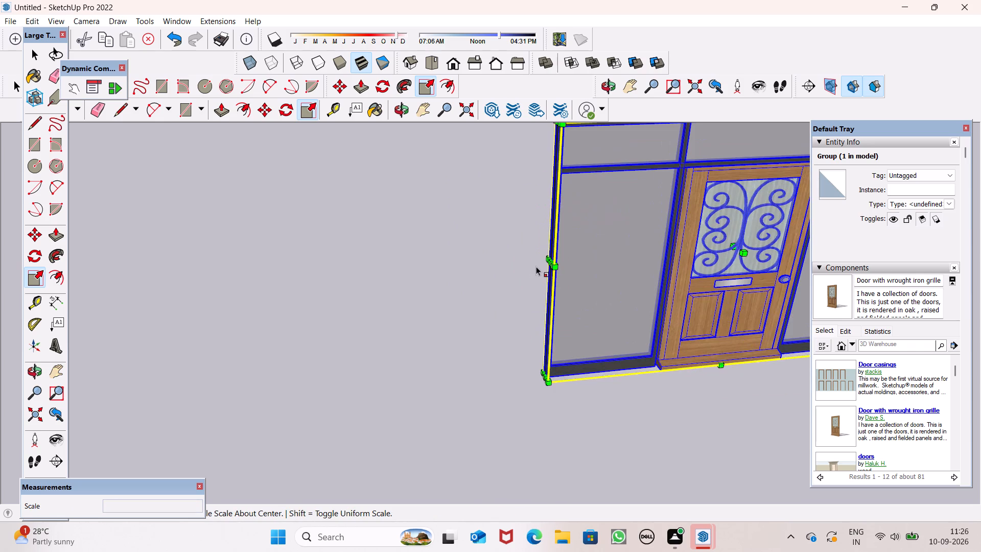
scroll(542, 263, "up", 9)
scroll(559, 260, "down", 14)
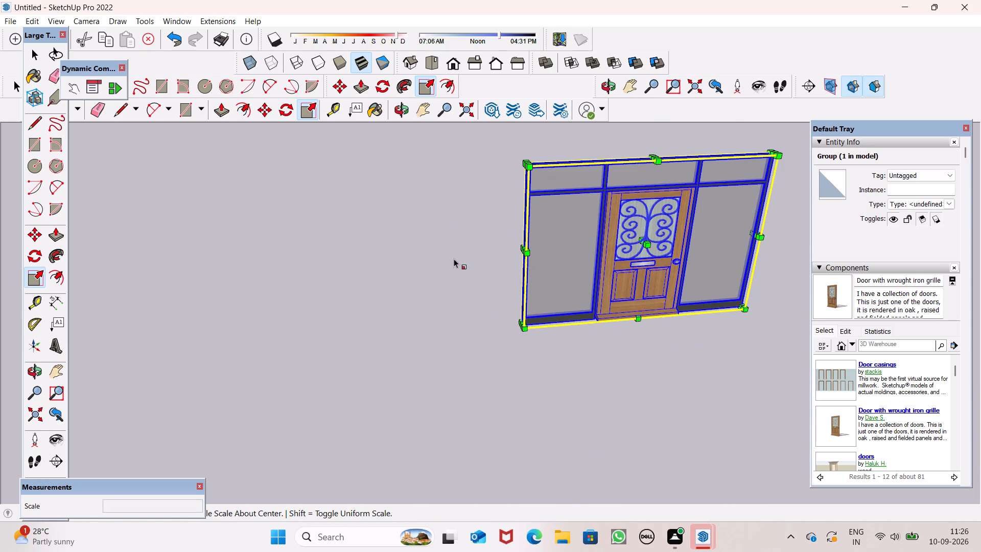
left_click(454, 257)
right_click(463, 258)
key("space")
right_click(476, 261)
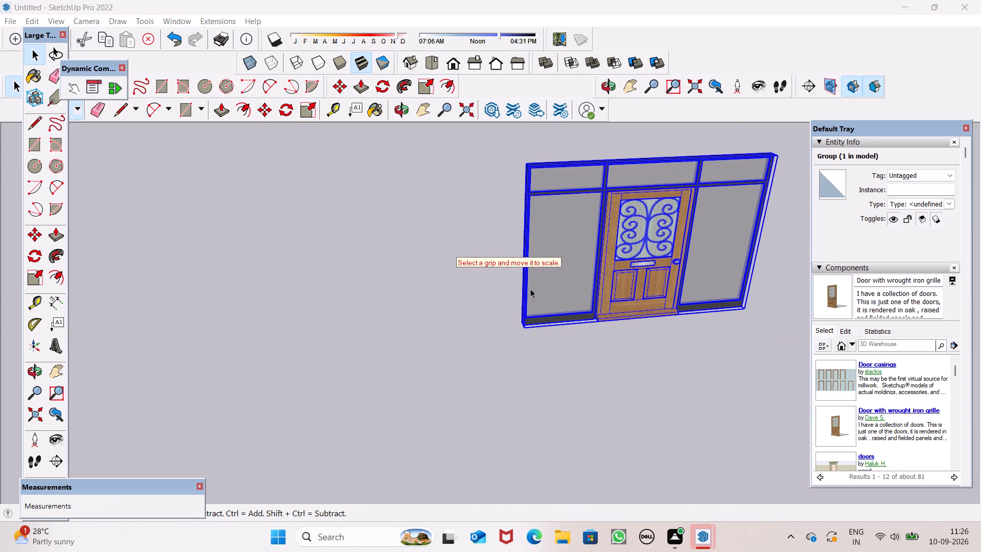
Explode the entrance group back into its separate frame, glass and door components.
left_click(587, 307)
right_click(583, 304)
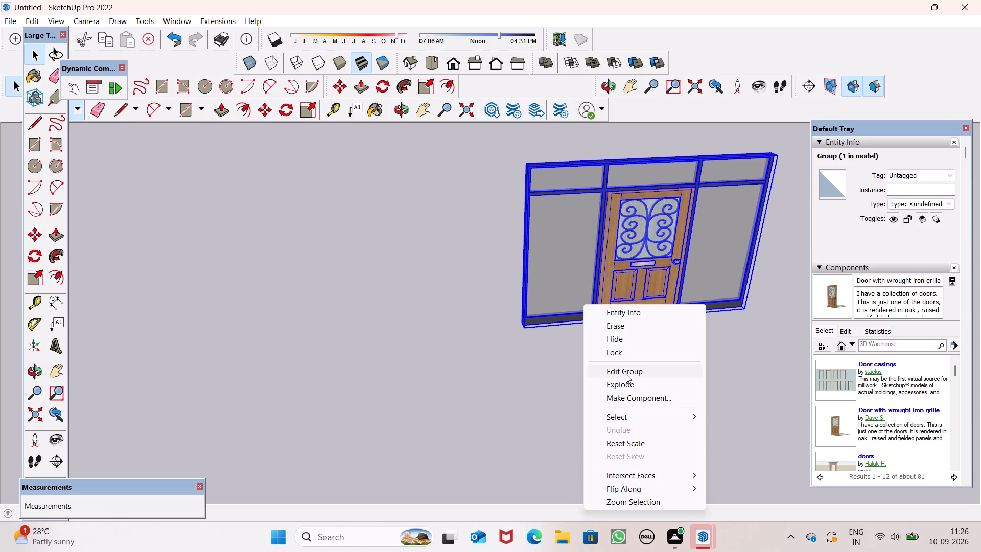
left_click(624, 382)
left_click(572, 373)
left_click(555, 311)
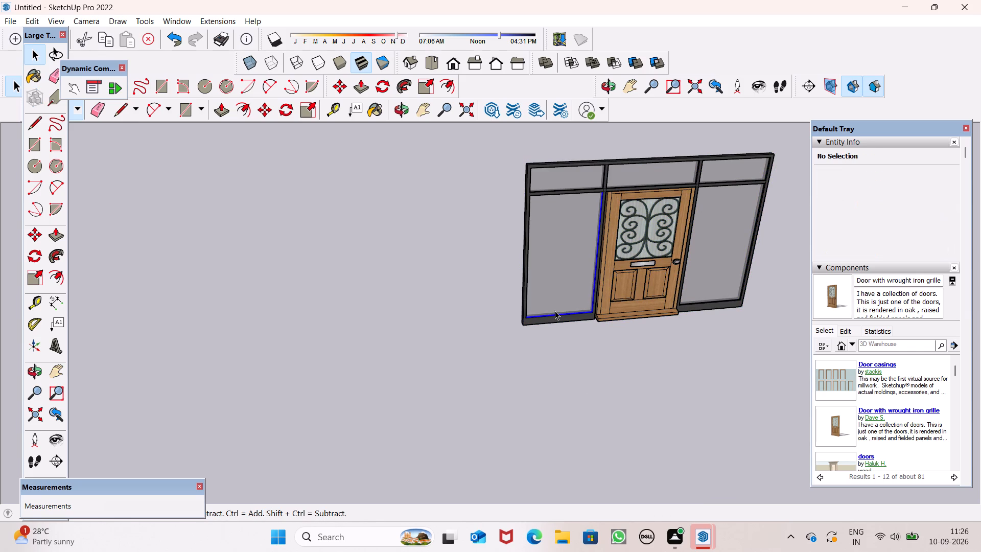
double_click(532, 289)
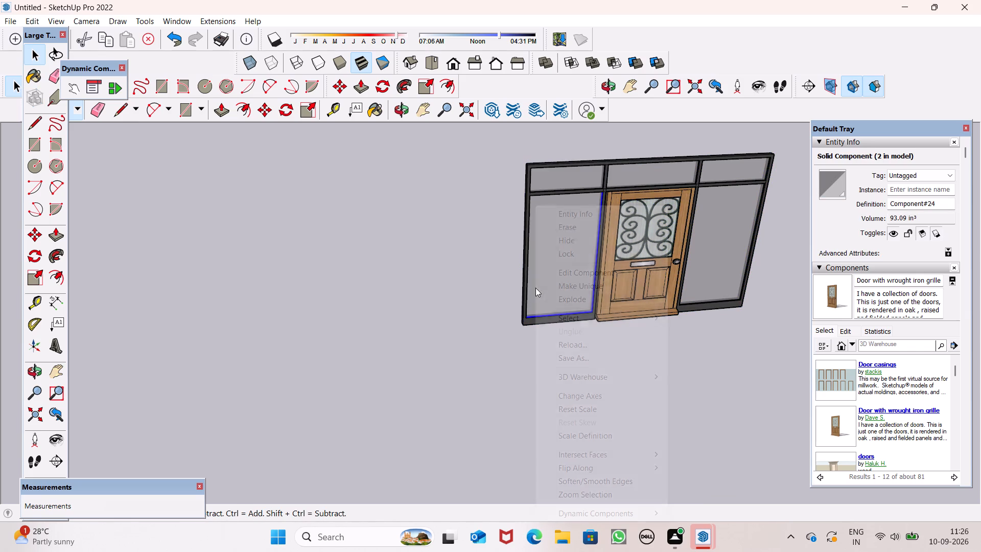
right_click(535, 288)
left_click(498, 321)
Group the black entrance frame with the lower glass pane on the side opposite the door's handle.
scroll(576, 279, "down", 3)
scroll(607, 273, "up", 4)
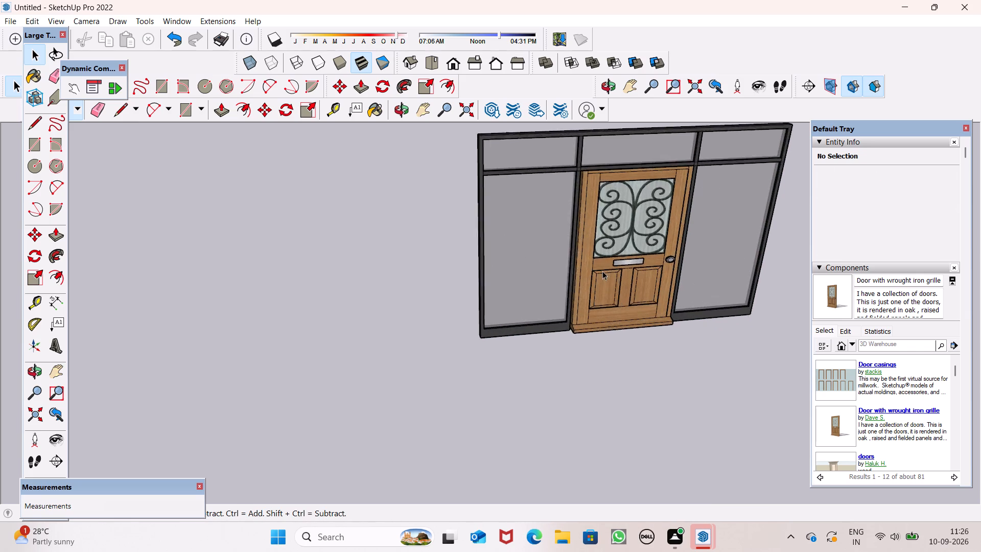
scroll(602, 271, "up", 3)
left_click(503, 263, "ctrl")
scroll(508, 263, "down", 7, "ctrl")
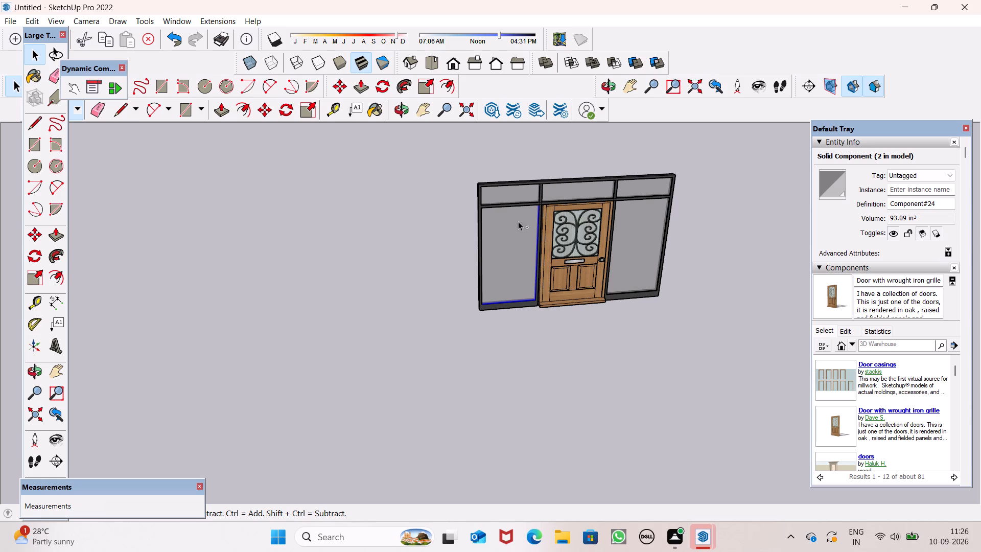
left_click(522, 205, "ctrl")
right_click(527, 224, "ctrl")
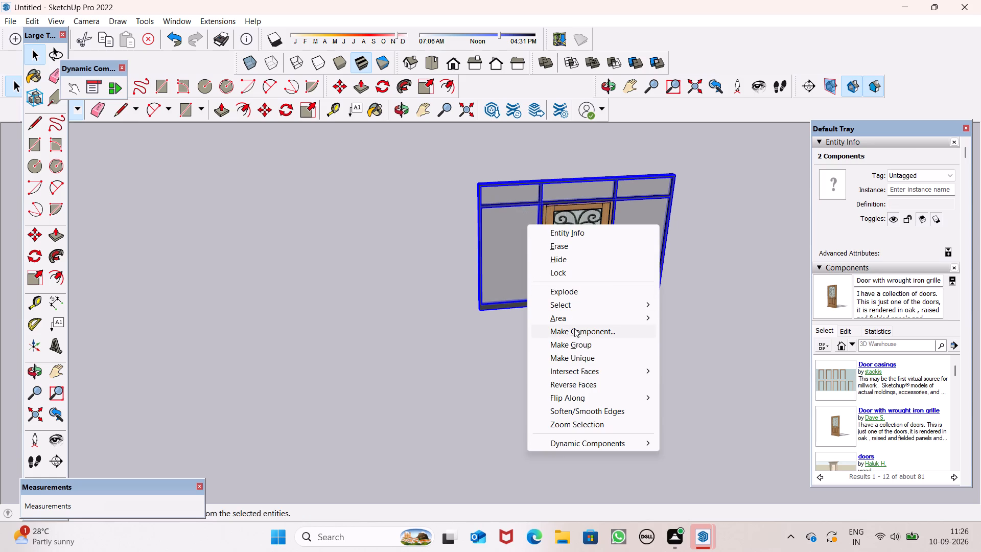
left_click(572, 345, "ctrl")
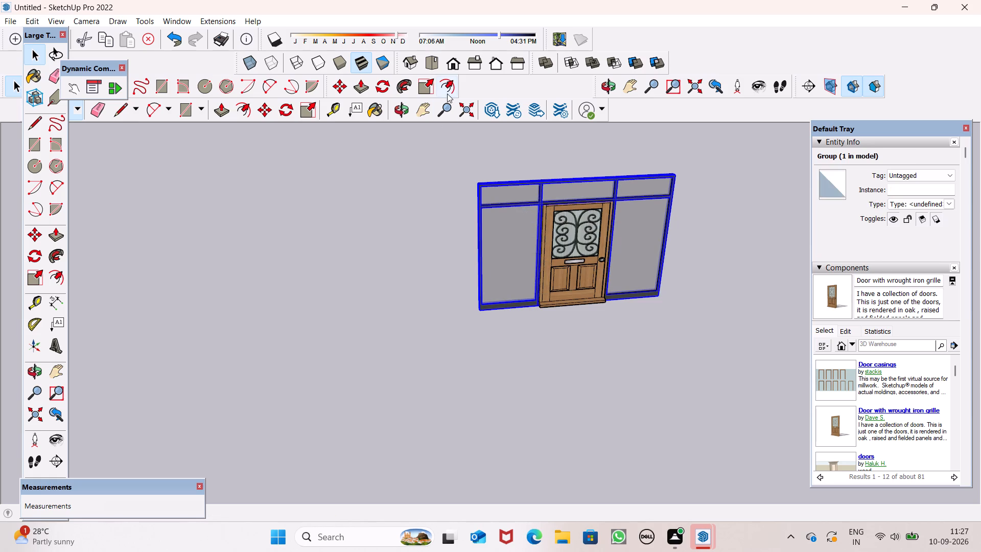
Adjust the new frame group's width slightly along the red axis from its side edge.
left_click(423, 94)
scroll(454, 257, "up", 6)
middle_click_drag(486, 258, 592, 302)
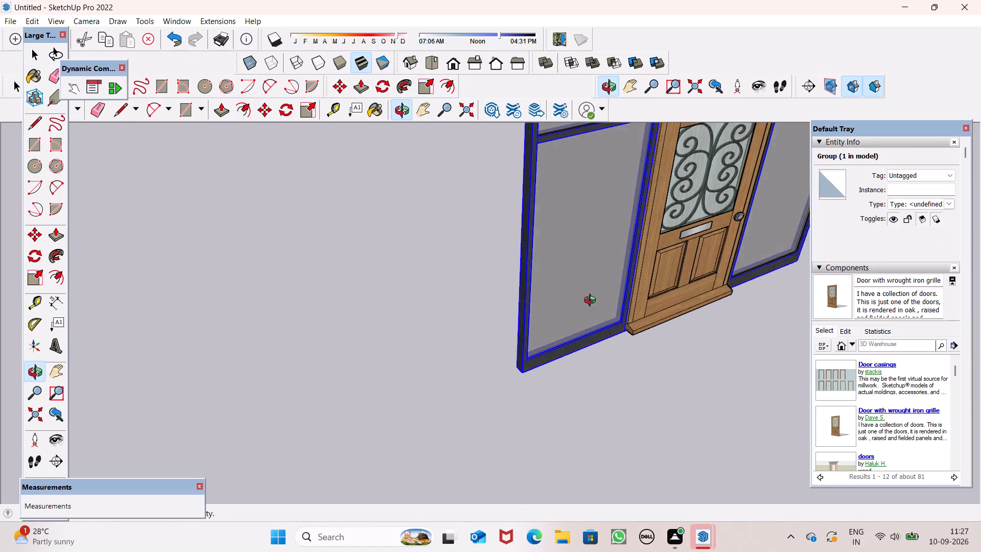
middle_click_drag(592, 302, 621, 307)
left_click_drag(527, 246, 537, 243)
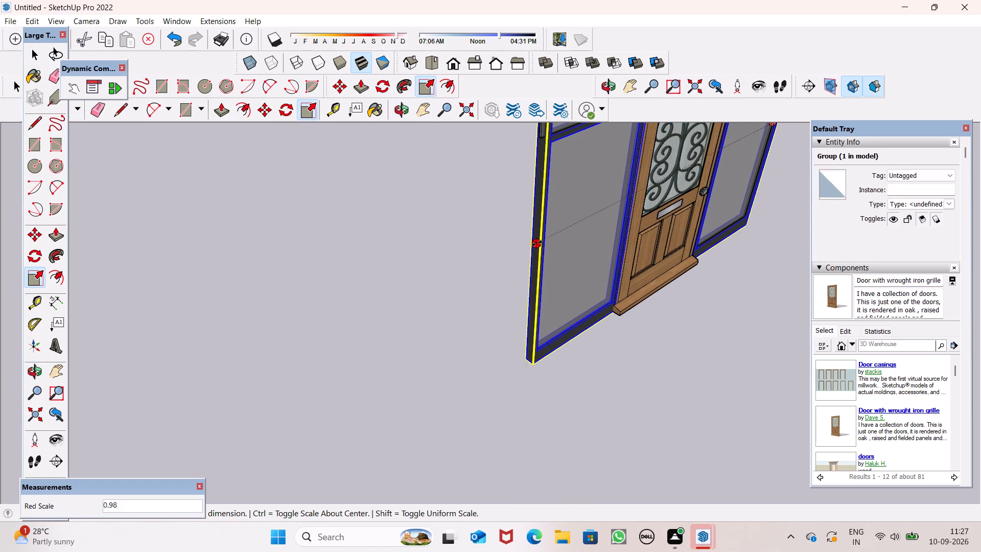
left_click_drag(537, 243, 547, 229)
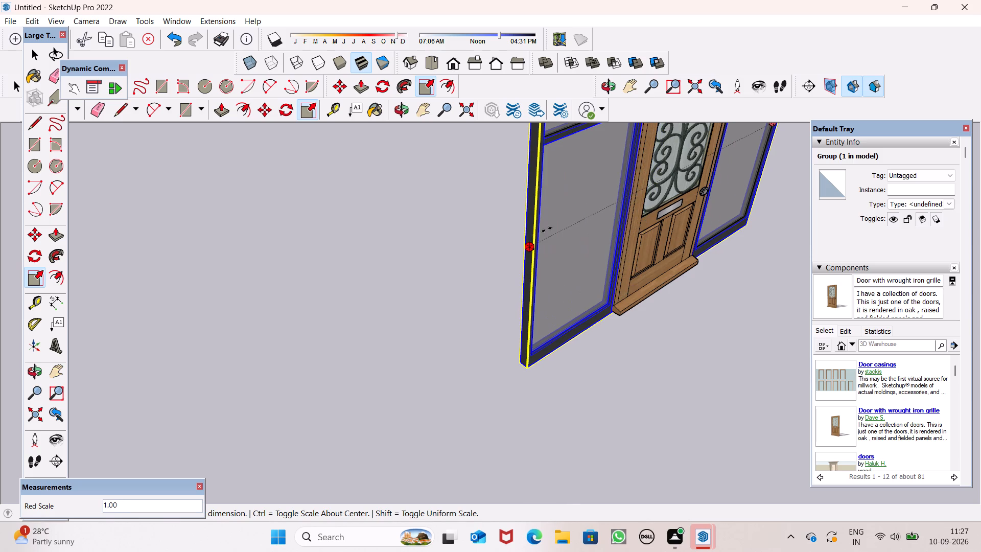
left_click_drag(547, 229, 510, 244)
scroll(494, 247, "down", 8)
middle_click_drag(605, 291, 392, 201)
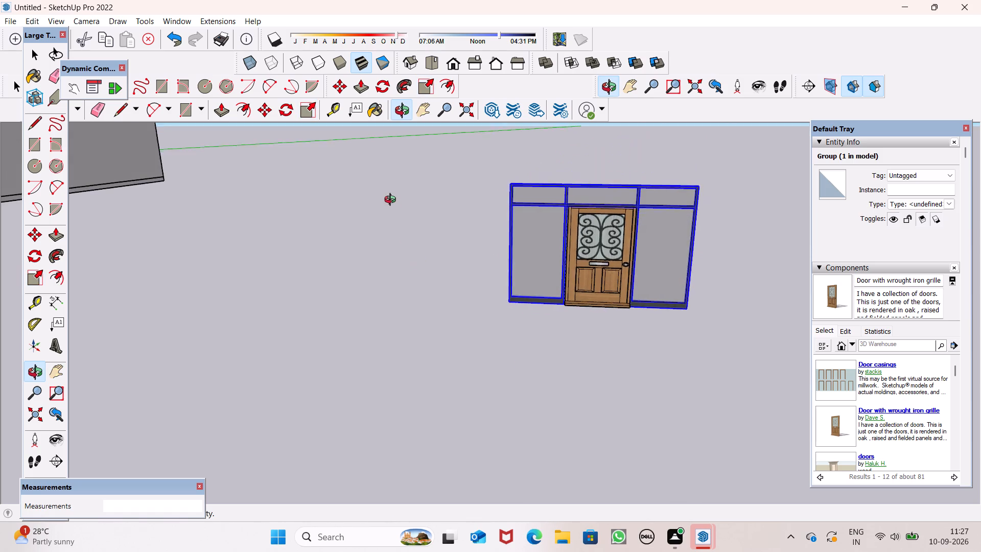
middle_click_drag(392, 201, 391, 199)
key("space")
key("space")
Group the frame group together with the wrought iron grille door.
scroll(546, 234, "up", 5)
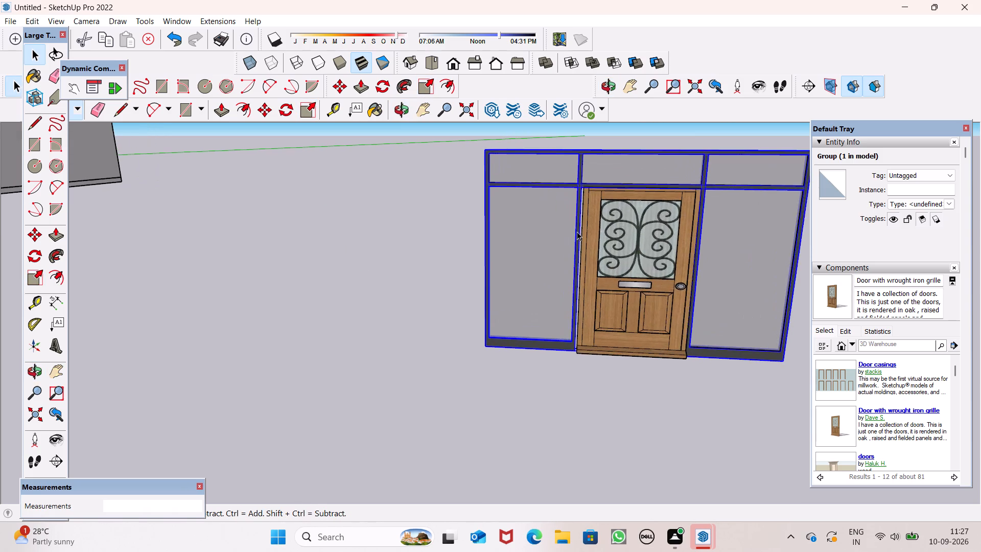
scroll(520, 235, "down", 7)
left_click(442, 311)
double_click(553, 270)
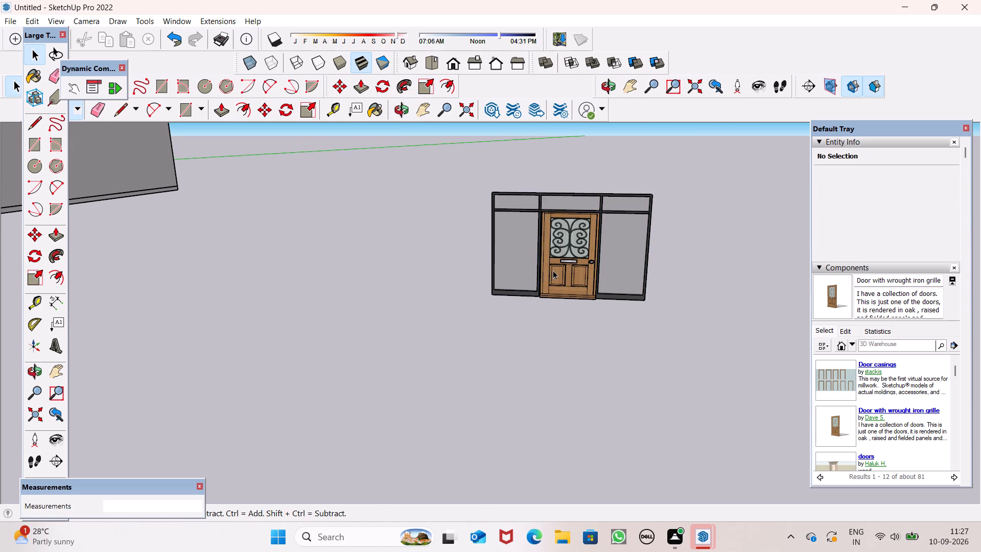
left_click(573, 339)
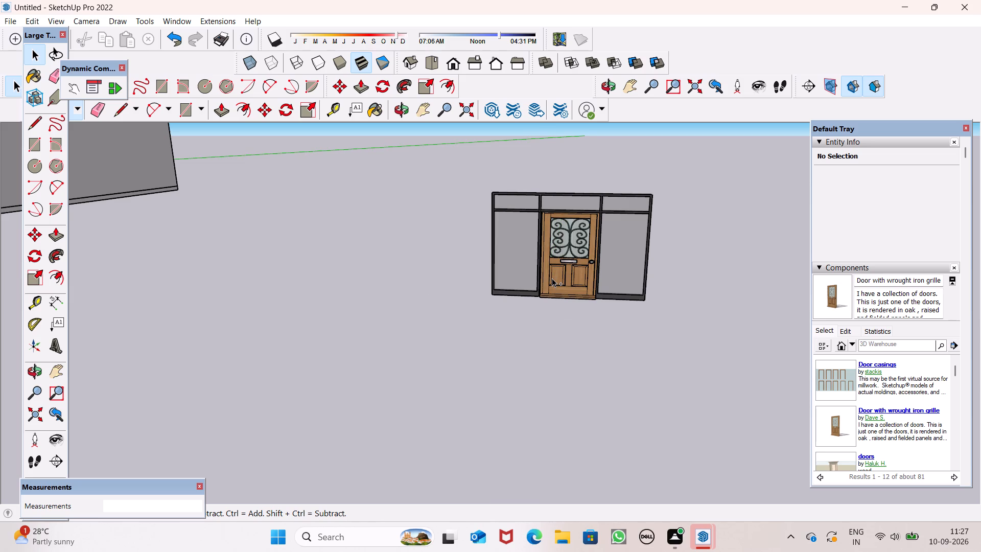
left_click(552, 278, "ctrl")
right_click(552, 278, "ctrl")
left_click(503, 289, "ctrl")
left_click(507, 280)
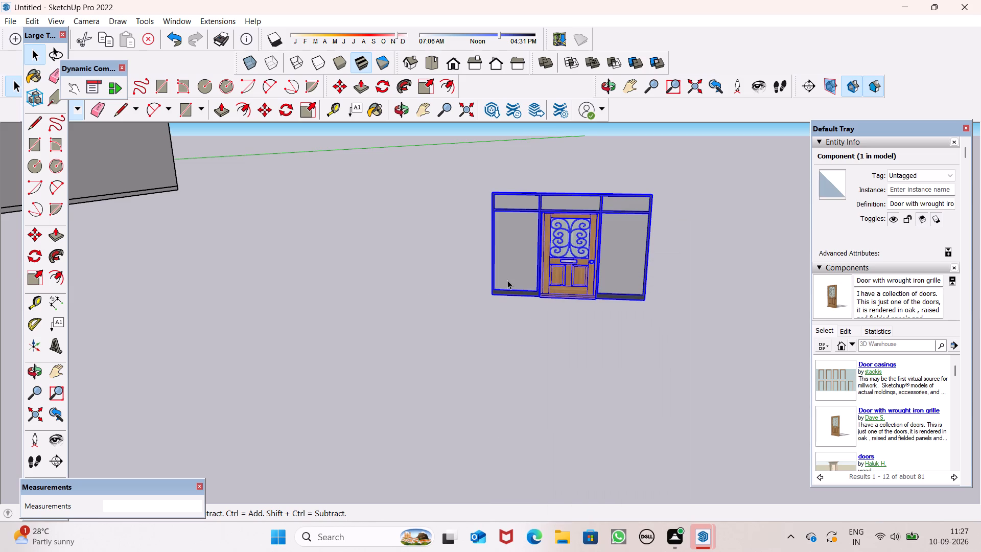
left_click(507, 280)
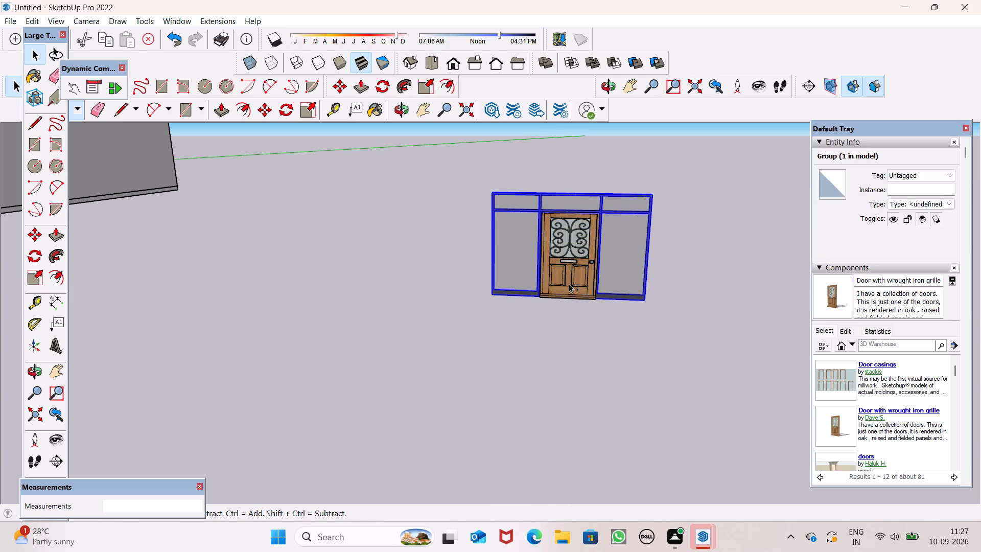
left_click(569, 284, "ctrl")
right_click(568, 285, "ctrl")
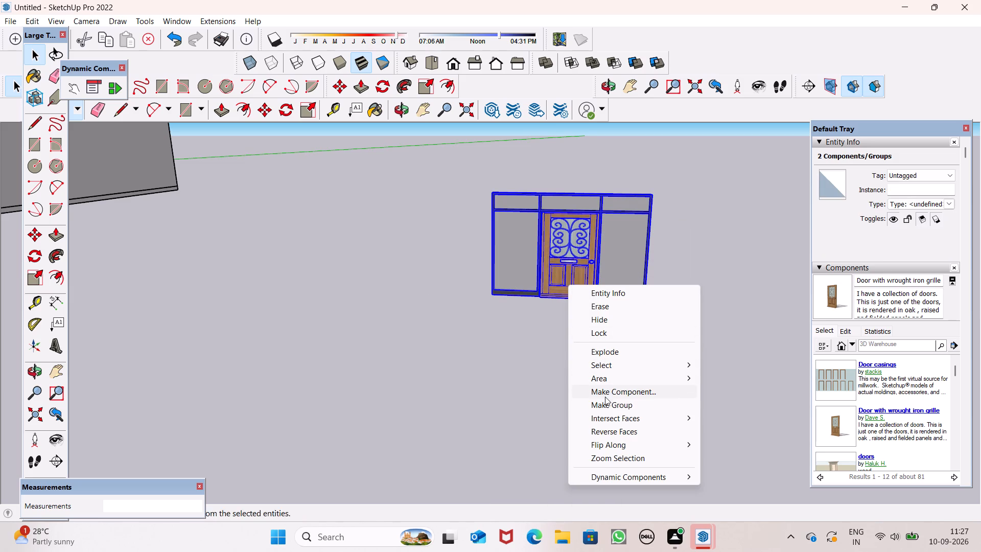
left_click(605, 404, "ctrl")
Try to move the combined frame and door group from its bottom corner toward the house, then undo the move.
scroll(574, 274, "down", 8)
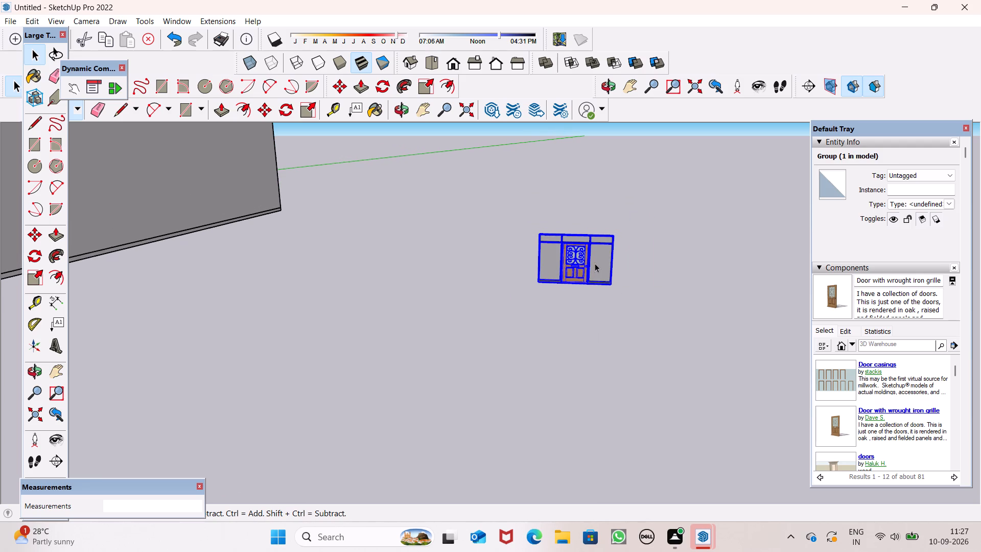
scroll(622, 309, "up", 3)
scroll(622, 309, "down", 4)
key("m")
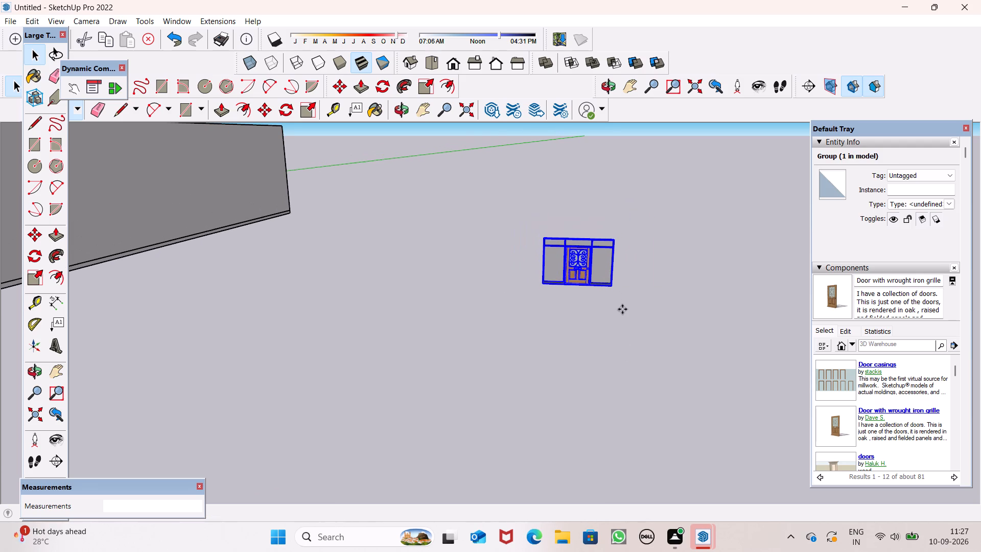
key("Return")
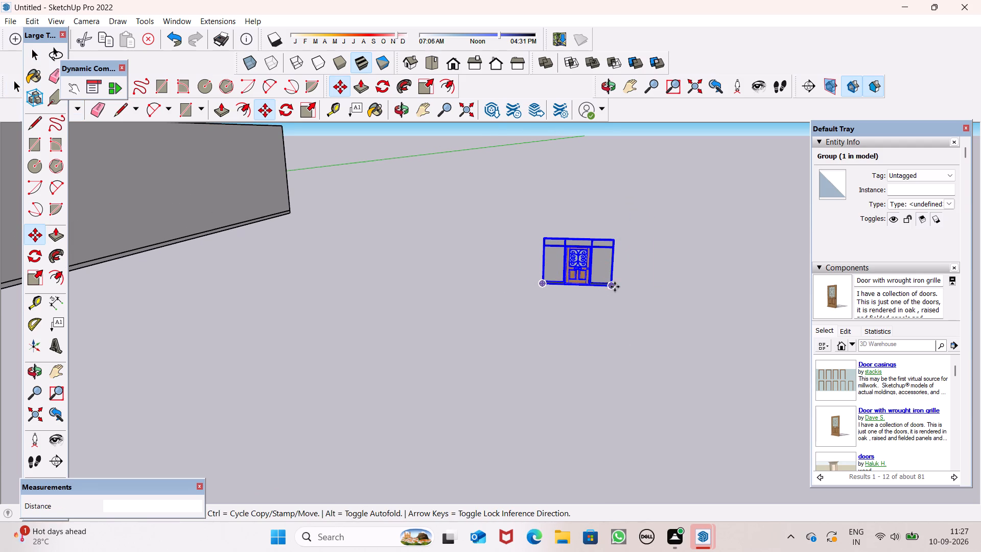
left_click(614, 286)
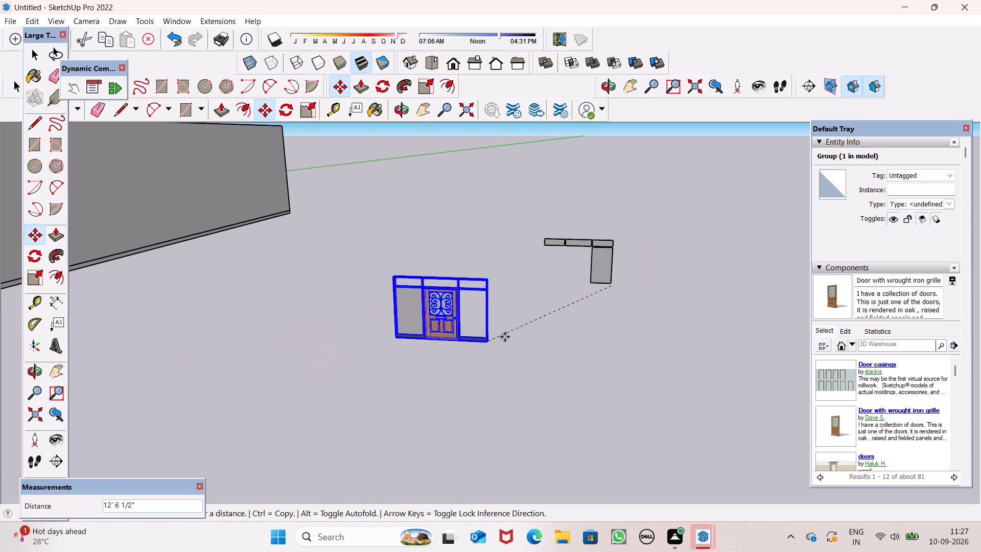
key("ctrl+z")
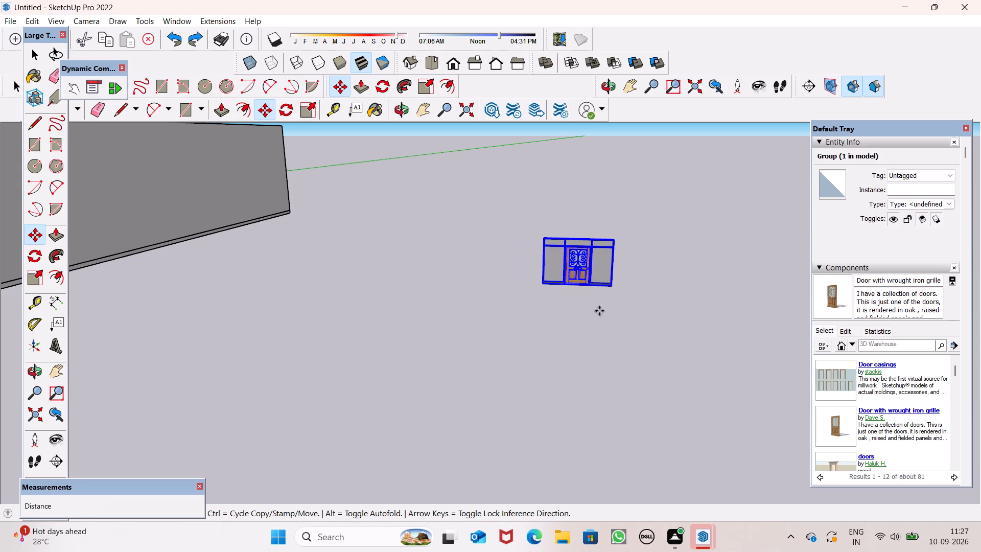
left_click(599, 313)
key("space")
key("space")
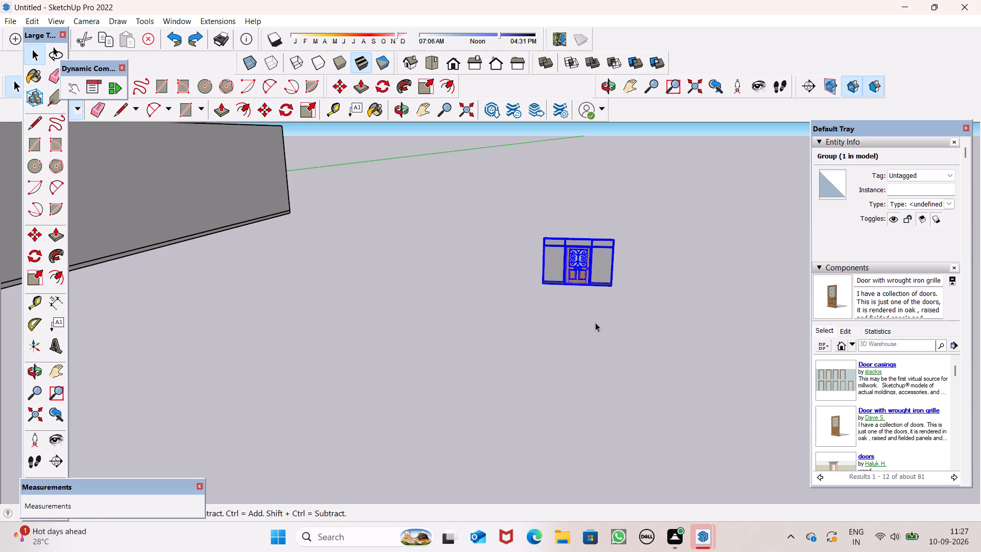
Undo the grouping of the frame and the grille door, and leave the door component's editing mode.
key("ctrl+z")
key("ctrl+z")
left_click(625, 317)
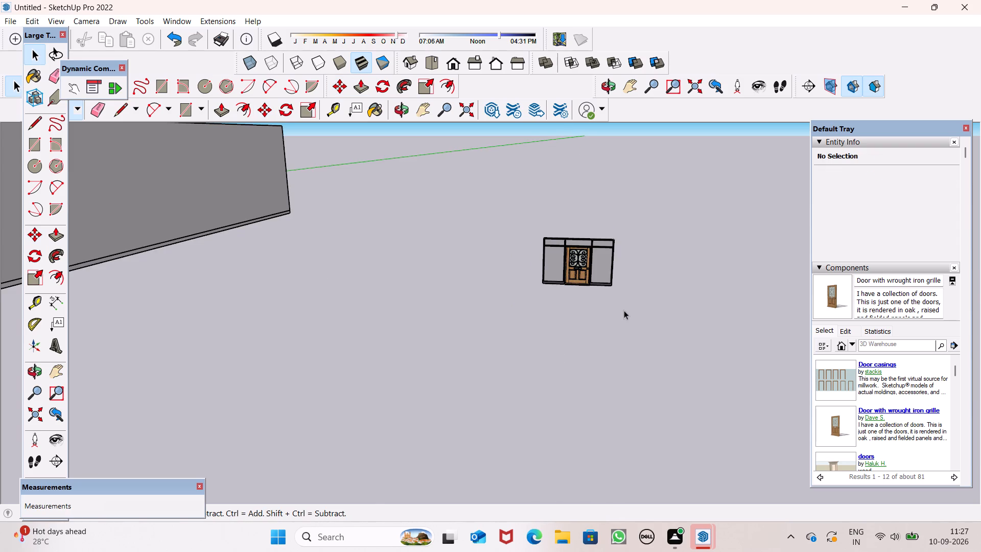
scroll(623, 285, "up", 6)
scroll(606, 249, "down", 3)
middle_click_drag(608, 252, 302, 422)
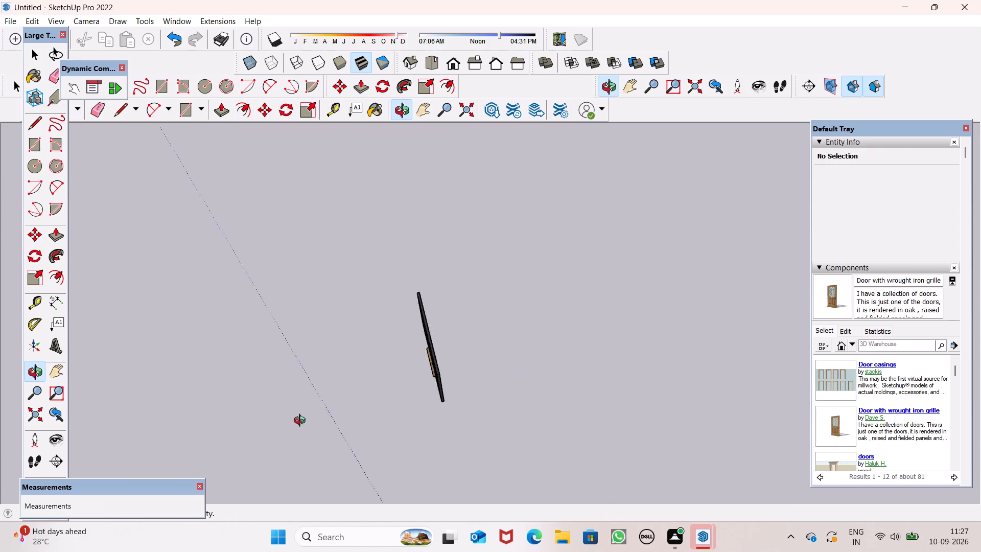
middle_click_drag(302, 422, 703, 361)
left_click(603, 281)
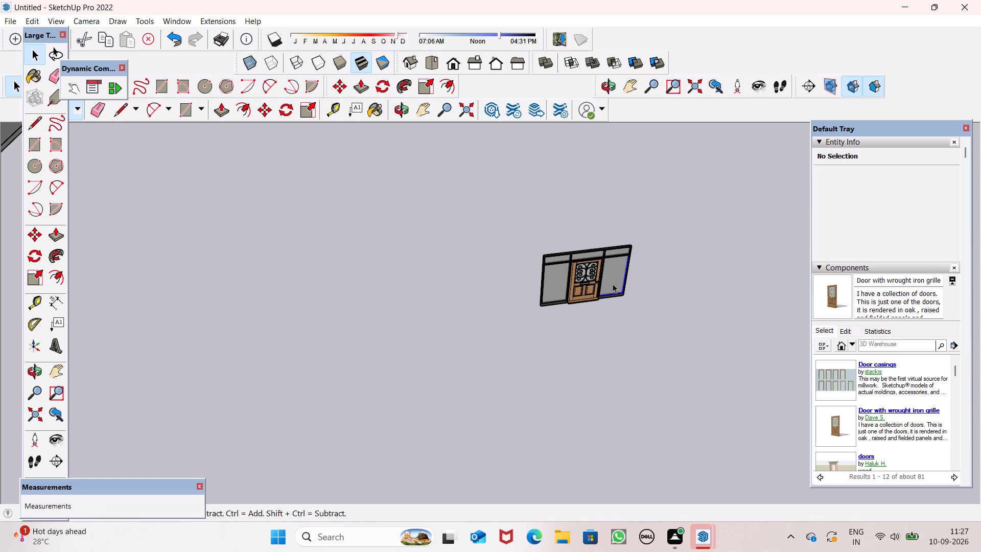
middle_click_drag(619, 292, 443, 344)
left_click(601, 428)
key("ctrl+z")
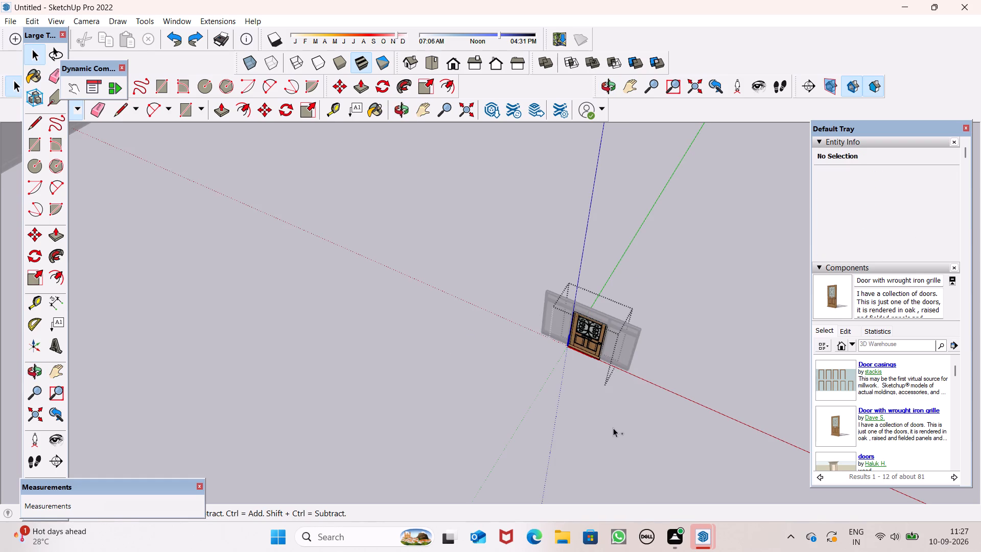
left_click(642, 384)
Group the three upper glass panes, the remaining lower pane, the frame group and the wrought iron door into one entrance group.
left_click(627, 348)
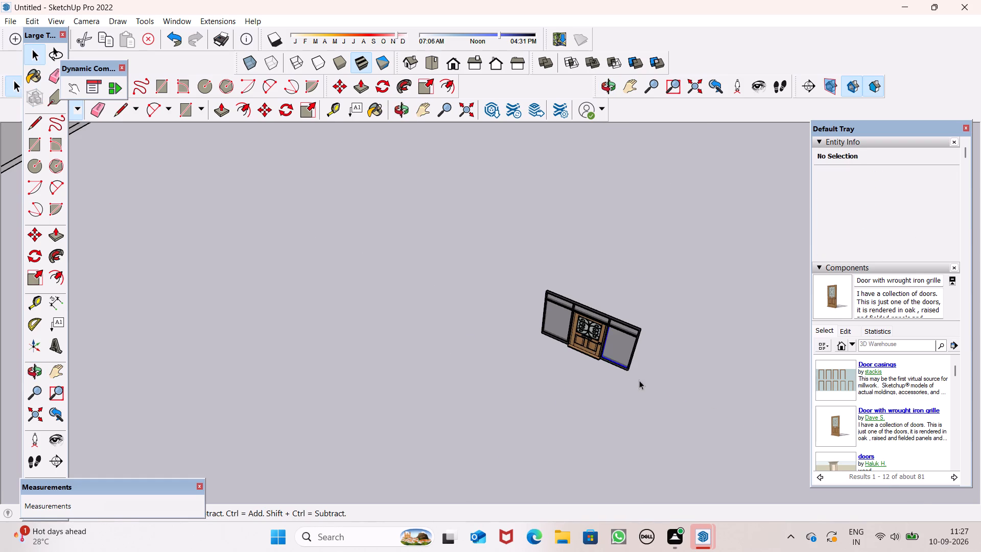
middle_click_drag(639, 382, 726, 302)
scroll(598, 315, "up", 8, "ctrl")
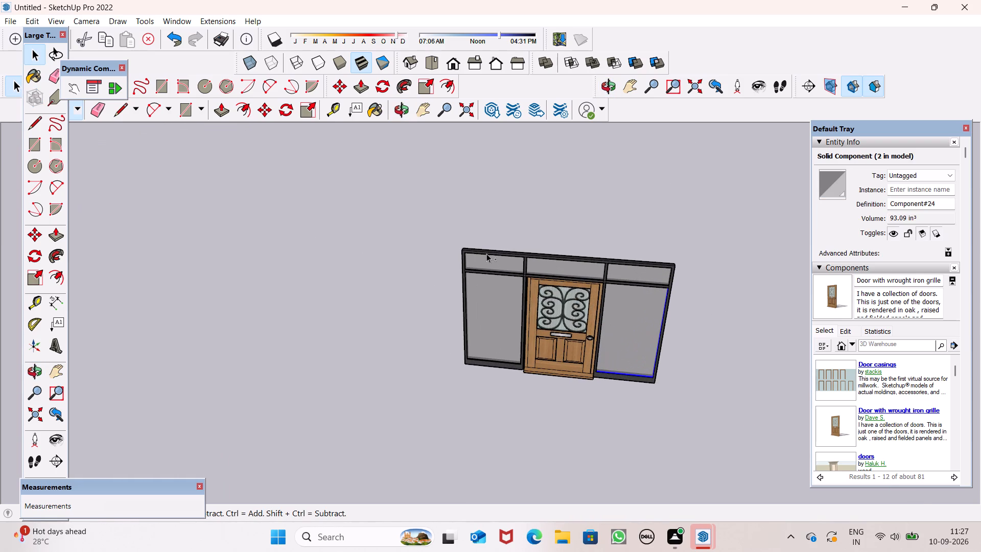
left_click(516, 272, "ctrl")
scroll(536, 295, "up", 2, "ctrl")
scroll(536, 295, "down", 1, "ctrl")
scroll(536, 295, "up", 5, "ctrl")
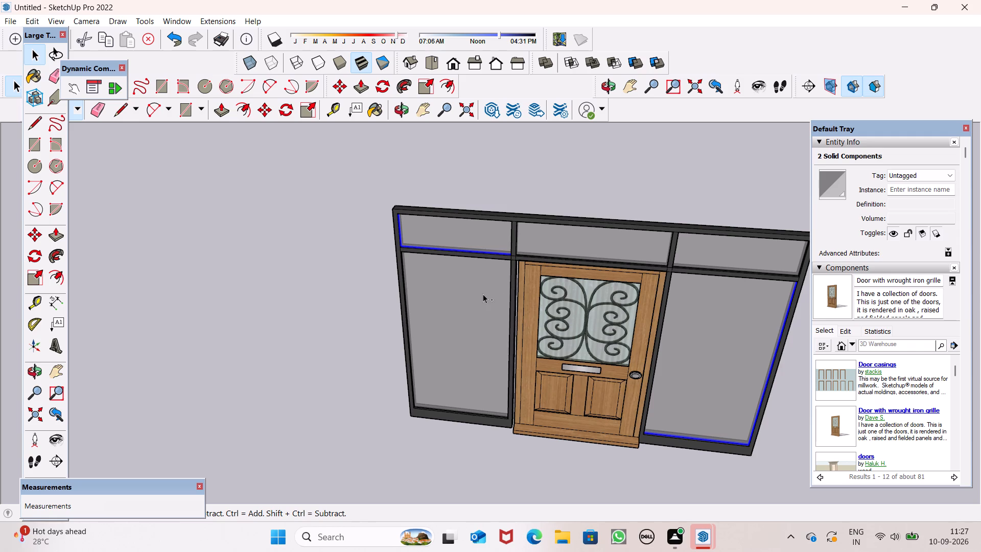
left_click(483, 293, "ctrl")
left_click(747, 335, "ctrl")
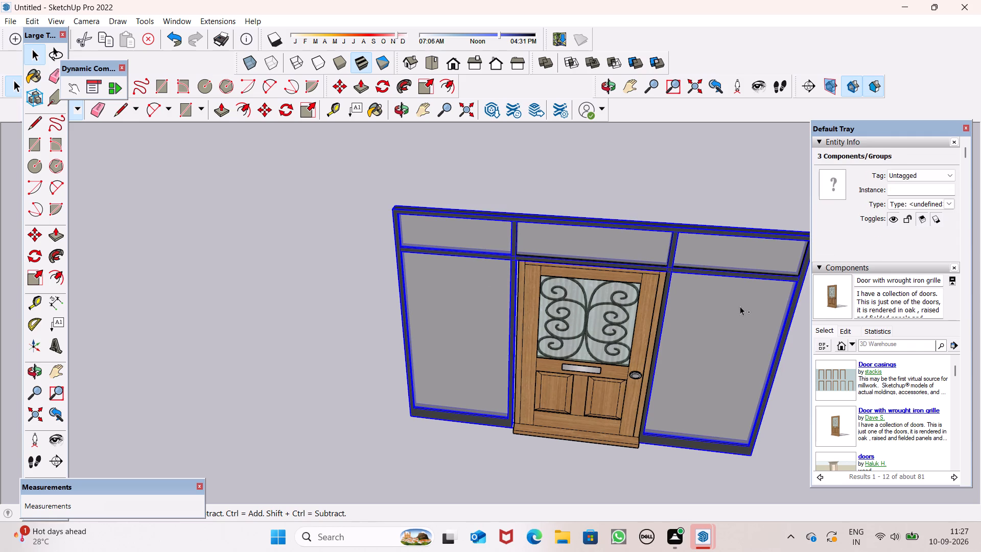
left_click(746, 256, "ctrl")
left_click(631, 251, "ctrl")
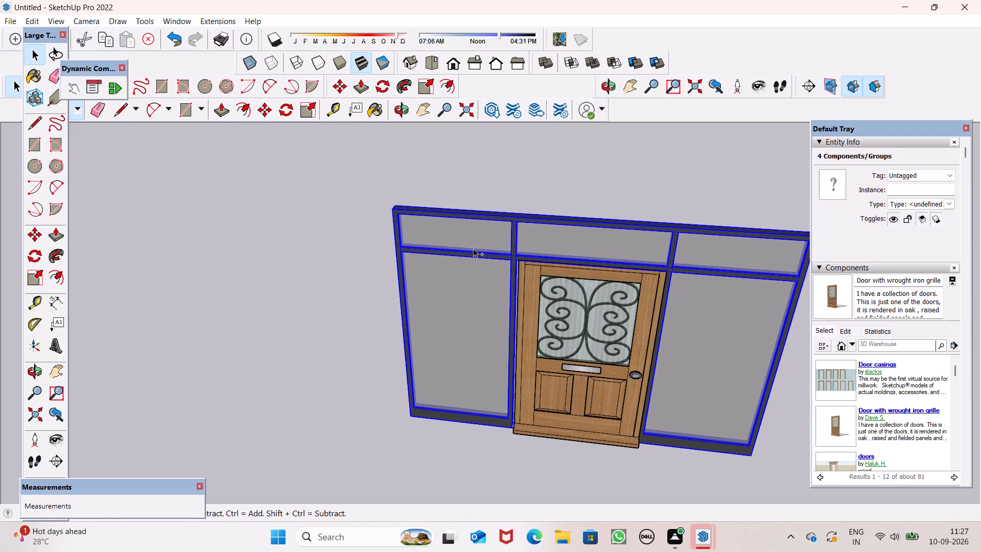
left_click(472, 237, "ctrl")
left_click(463, 287, "ctrl")
left_click(579, 334, "ctrl")
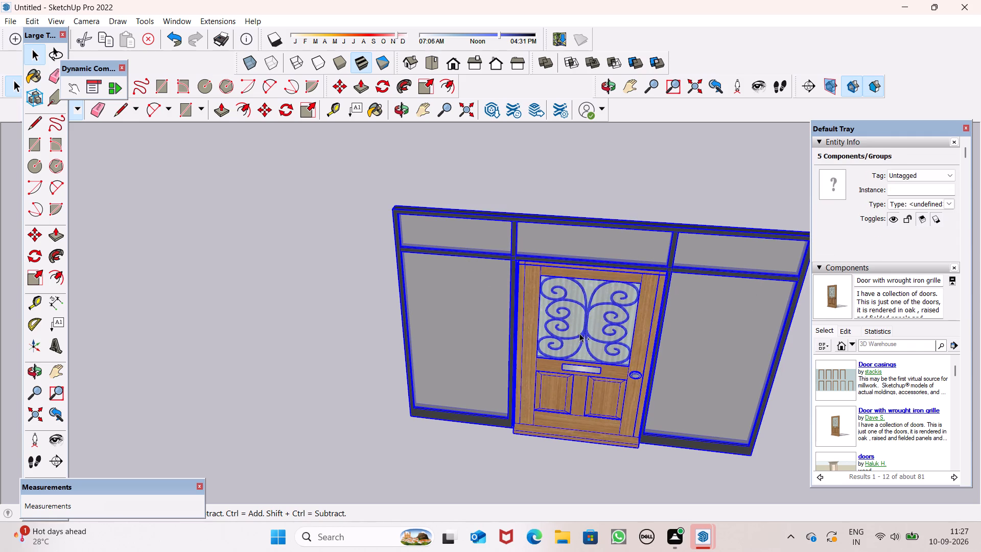
right_click(577, 332, "ctrl")
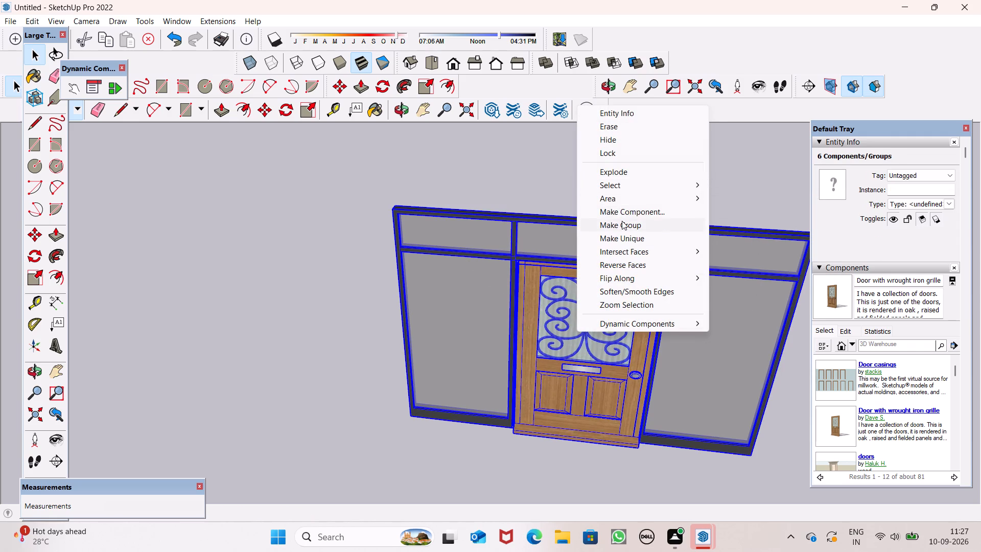
left_click(622, 221, "ctrl")
Move the complete entrance group by its bottom corner toward the house.
scroll(622, 216, "down", 7)
key("m")
key("Return")
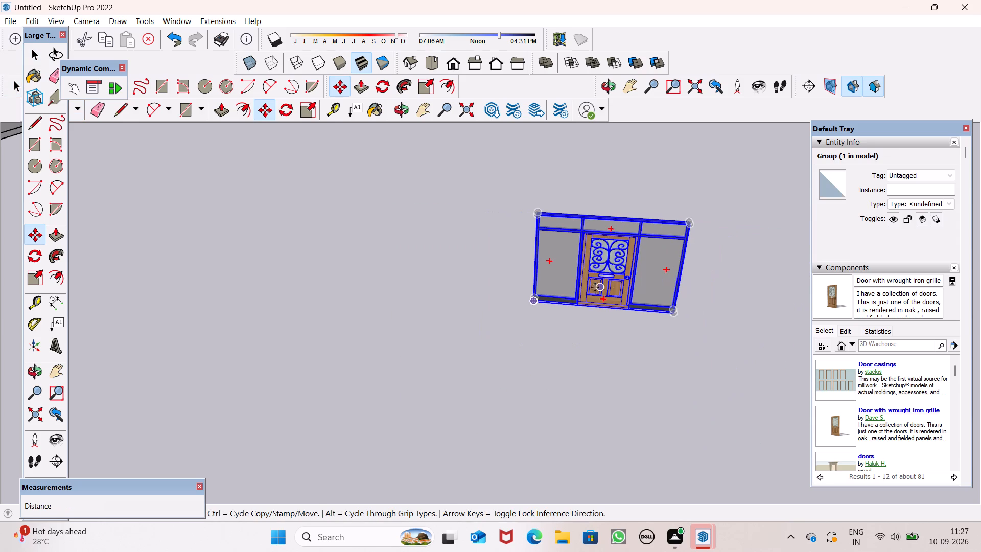
left_click_drag(535, 300, 101, 389)
Move the entrance group by its bottom corner about 60' closer to the house.
scroll(754, 206, "down", 9)
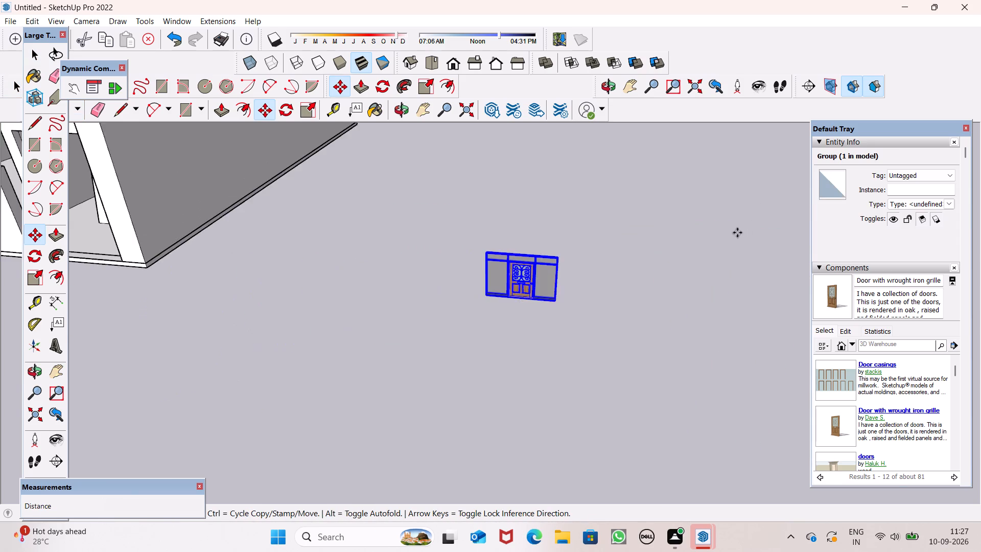
scroll(737, 233, "down", 6)
middle_click_drag(727, 284, 970, 238)
scroll(601, 225, "up", 3)
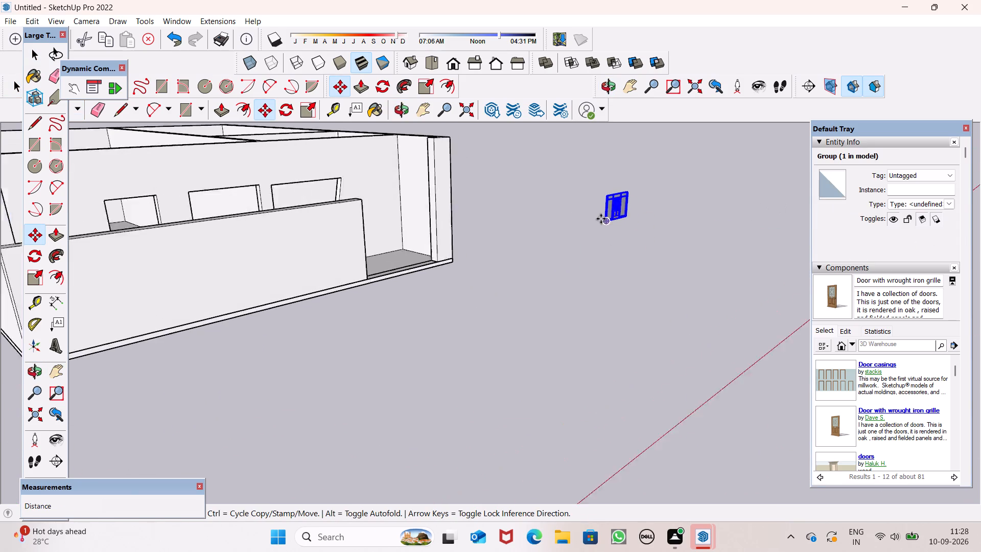
scroll(601, 219, "up", 3)
left_click_drag(616, 222, 54, 188)
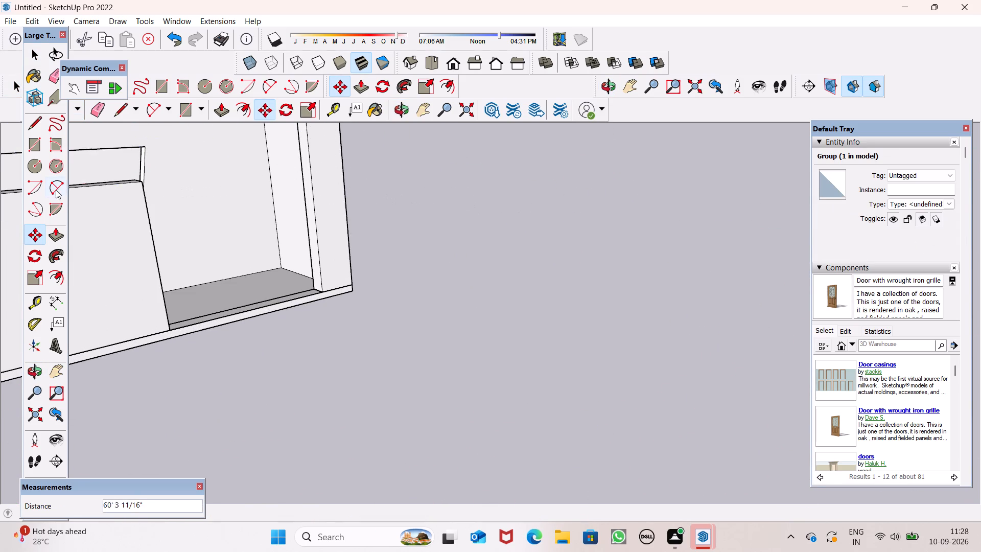
Move the entrance group into the house, up to the tall door opening in the wall behind the porch.
scroll(176, 177, "down", 6)
middle_click_drag(234, 200, 515, 261)
scroll(242, 212, "down", 1)
scroll(432, 206, "down", 4)
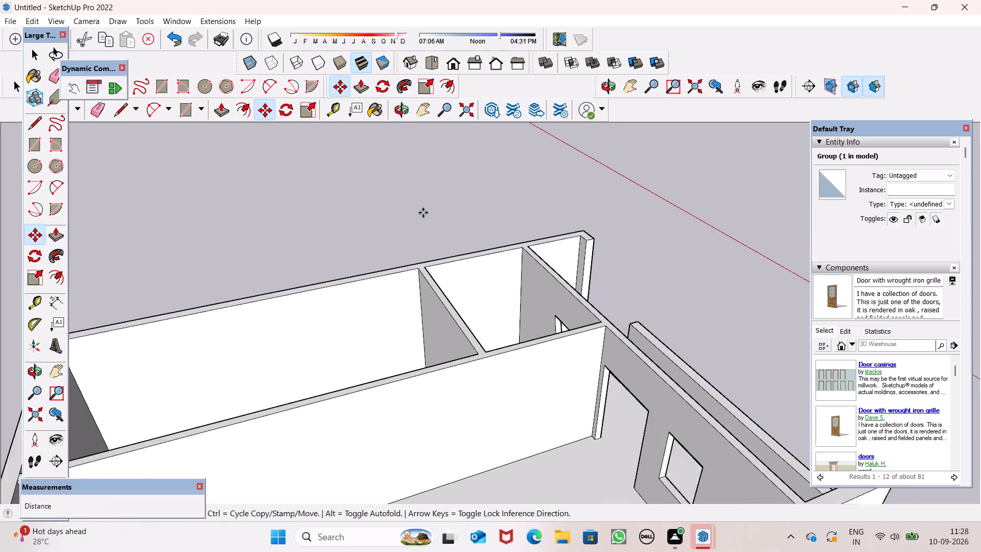
scroll(423, 213, "down", 8)
left_click_drag(150, 362, 506, 331)
Lower the entrance group by its bottom corner toward the floor in front of the tall wall opening.
scroll(491, 311, "up", 4)
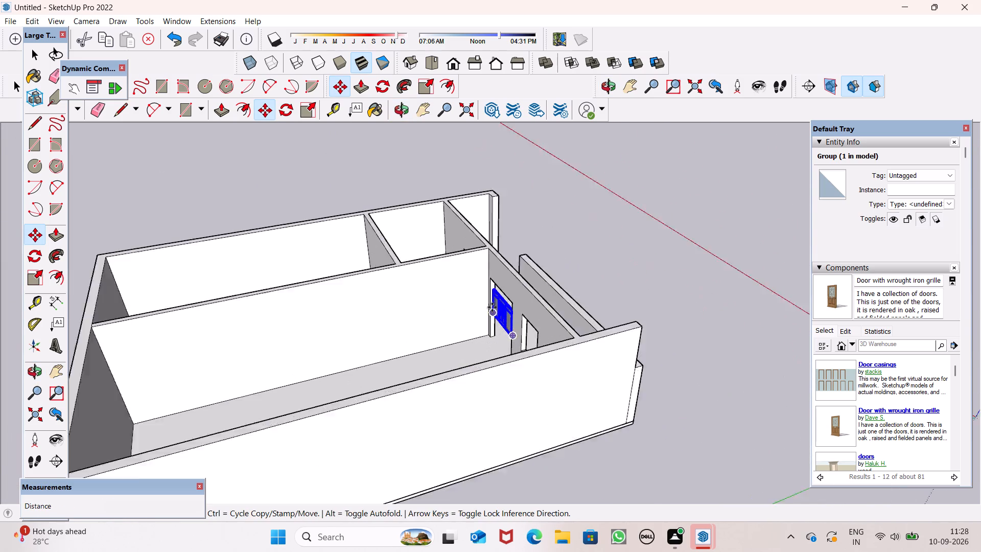
scroll(492, 307, "up", 18)
scroll(534, 336, "down", 8)
scroll(576, 418, "up", 2)
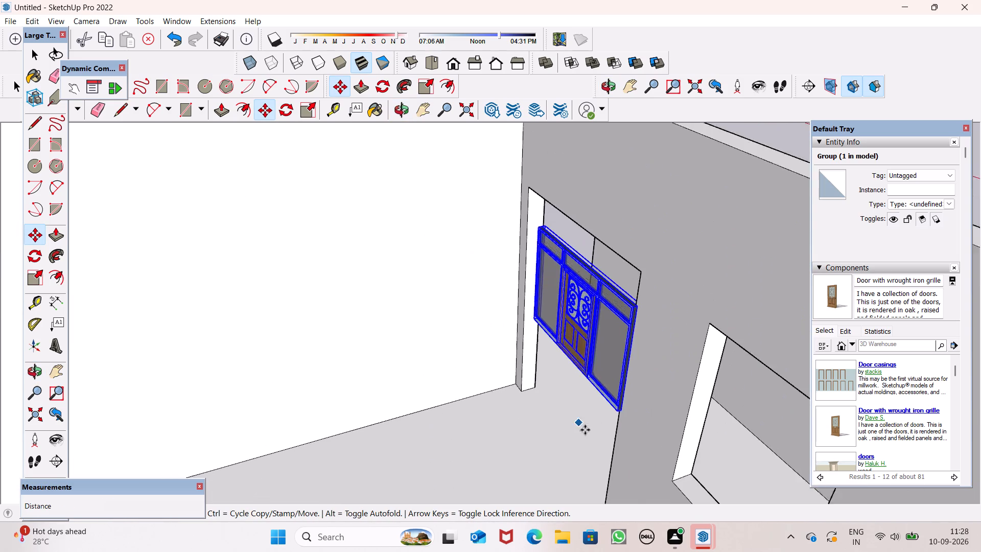
scroll(585, 430, "up", 5)
left_click_drag(657, 382, 638, 416)
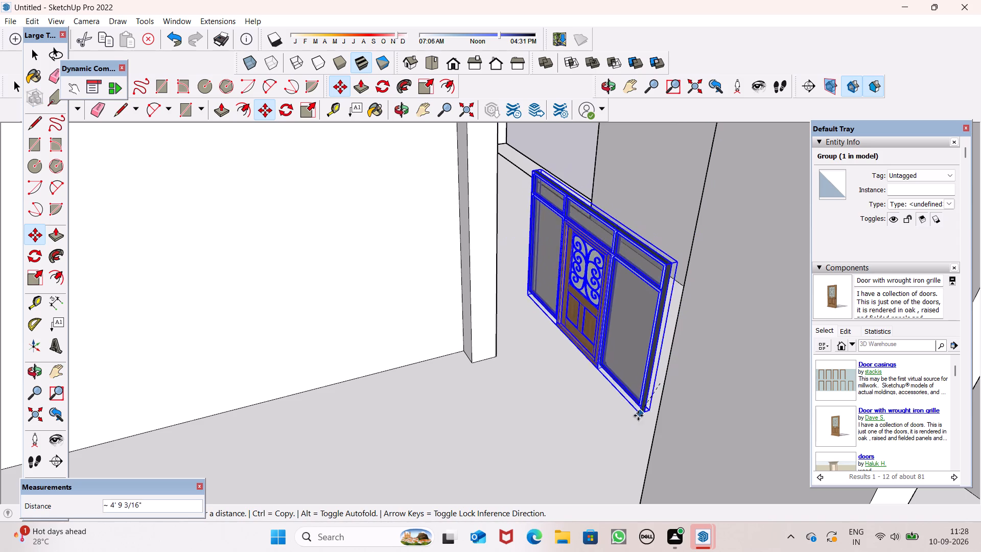
left_click_drag(638, 416, 600, 513)
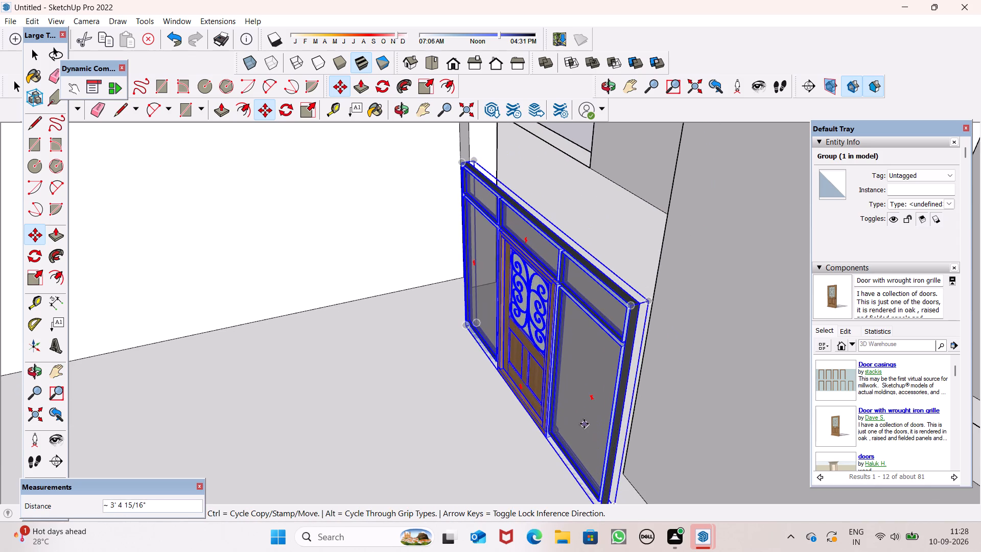
Align the entrance group's bottom corner with the floor corner of the opening's jamb on the room side.
scroll(582, 422, "up", 5)
scroll(544, 379, "down", 7)
scroll(614, 449, "up", 7)
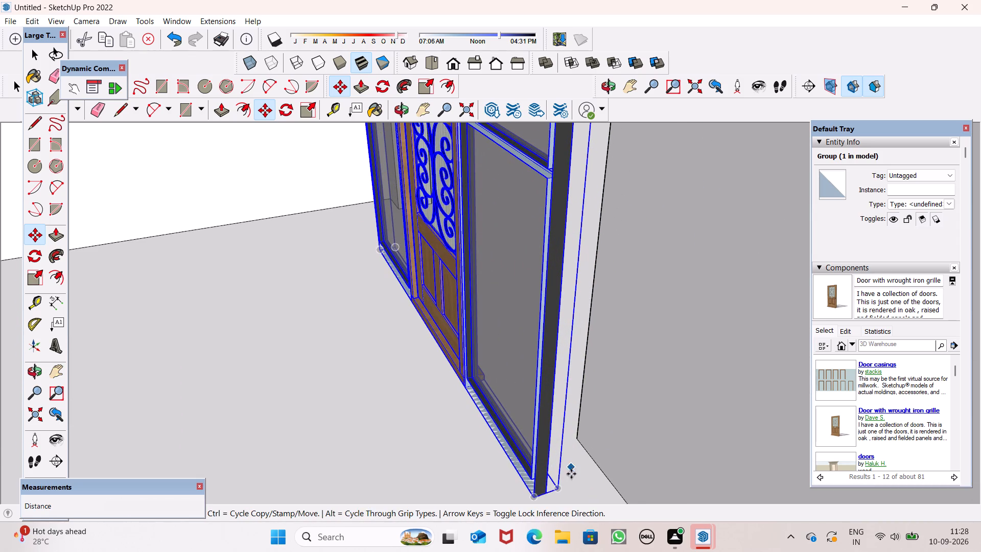
left_click_drag(560, 489, 586, 429)
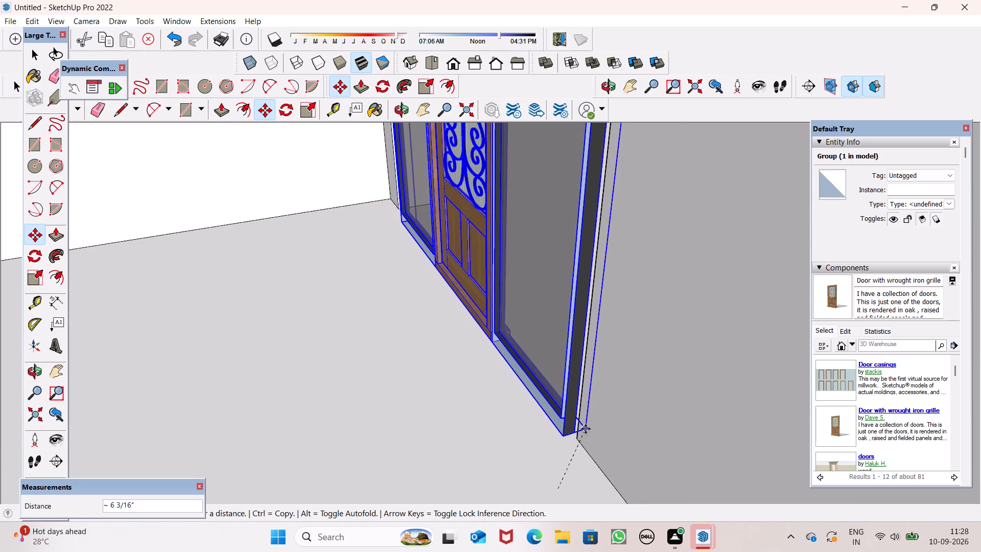
left_click_drag(586, 429, 585, 430)
scroll(565, 441, "up", 17)
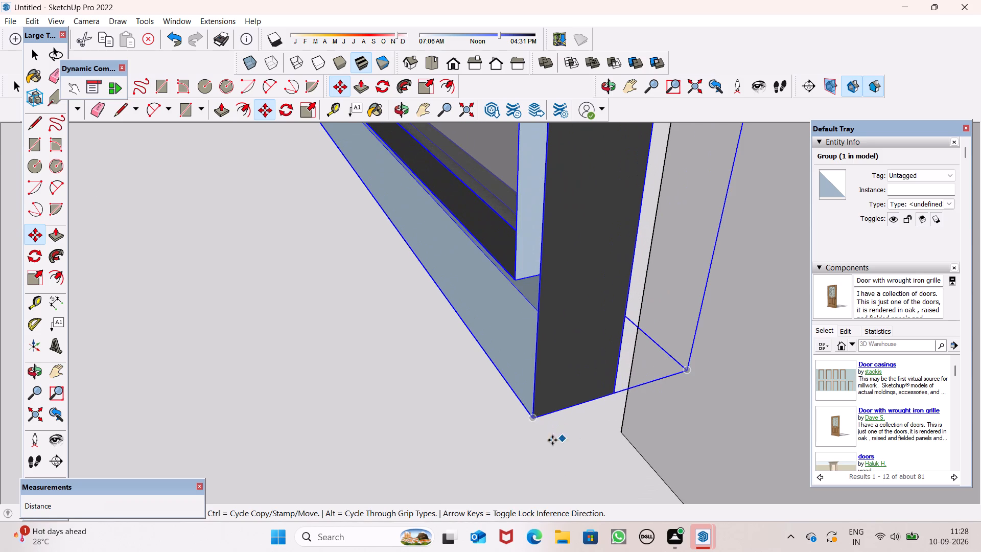
left_click_drag(534, 418, 616, 435)
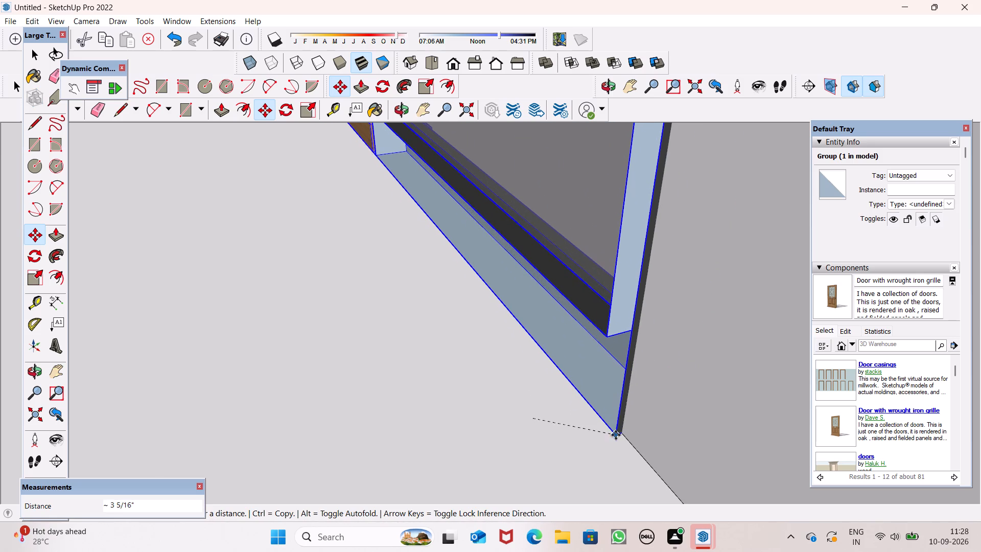
left_click_drag(616, 435, 621, 433)
From the porch side, move the entrance group by its front bottom corner about 2 1/4" toward the opening's far jamb.
scroll(530, 392, "down", 20)
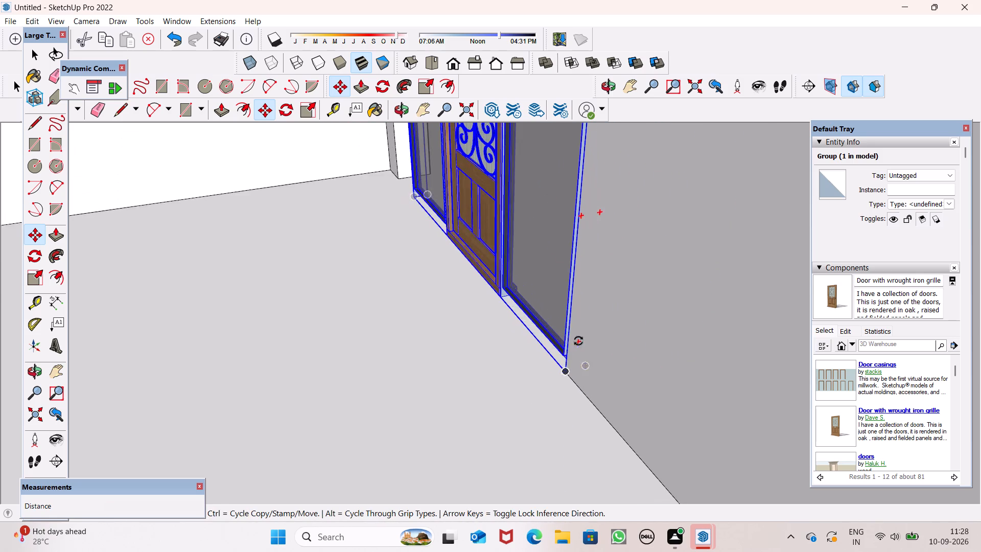
scroll(578, 341, "down", 5)
middle_click_drag(622, 348, 225, 333)
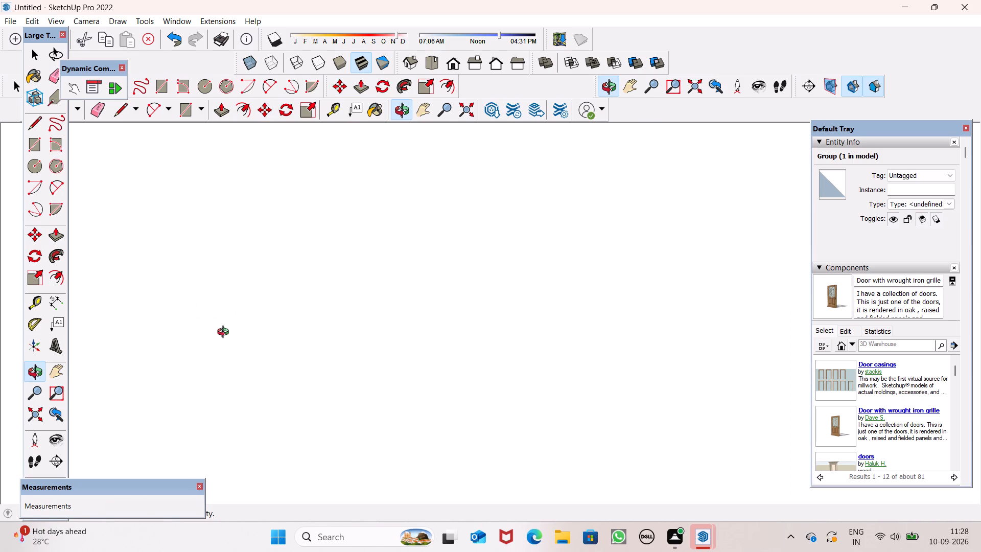
middle_click_drag(225, 333, 0, 266)
scroll(691, 263, "down", 20)
scroll(691, 263, "down", 2)
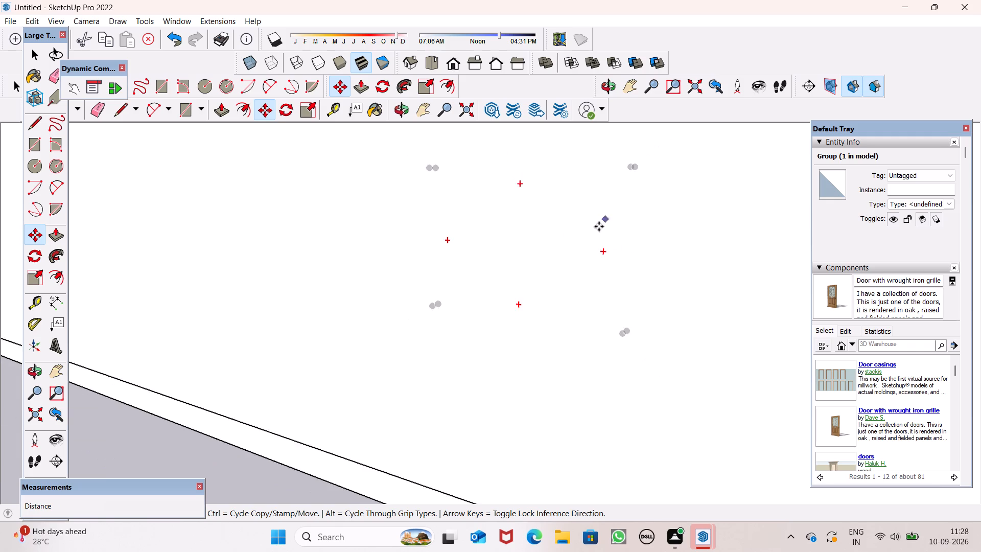
scroll(599, 226, "down", 20)
scroll(599, 226, "down", 3)
middle_click_drag(748, 266, 607, 433)
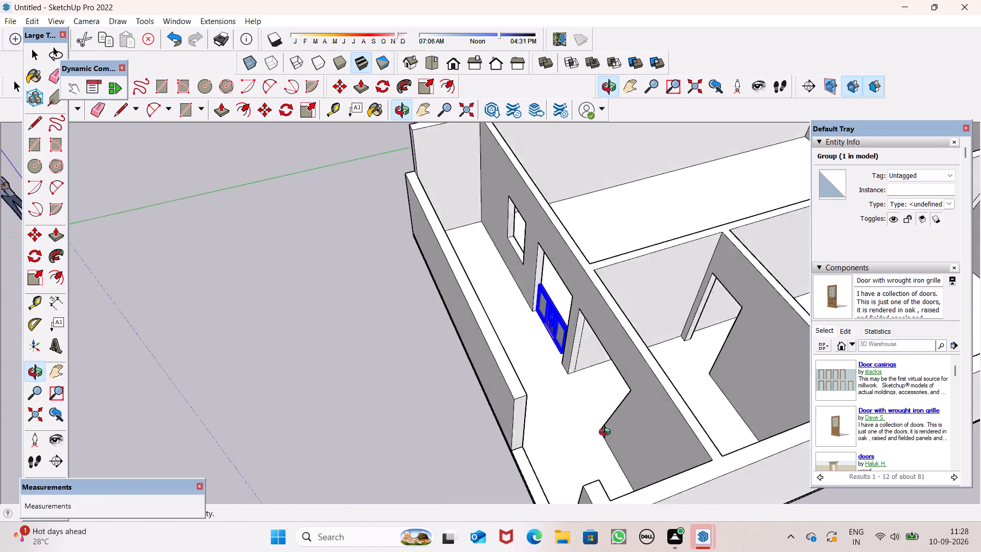
middle_click_drag(607, 433, 617, 439)
scroll(540, 328, "up", 13)
middle_click_drag(601, 416, 645, 400)
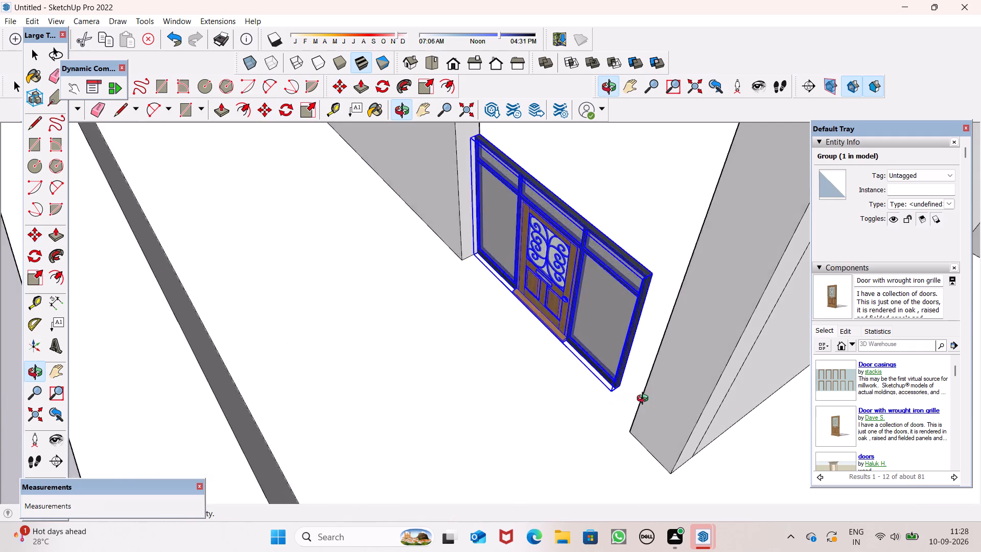
middle_click_drag(645, 400, 604, 385)
scroll(648, 393, "up", 1)
scroll(603, 395, "up", 12)
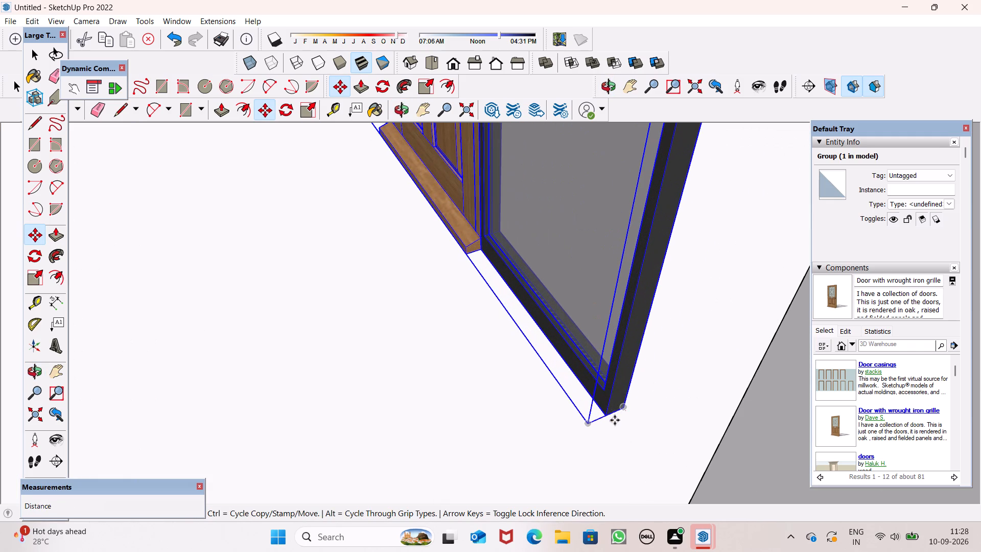
left_click_drag(588, 423, 611, 457)
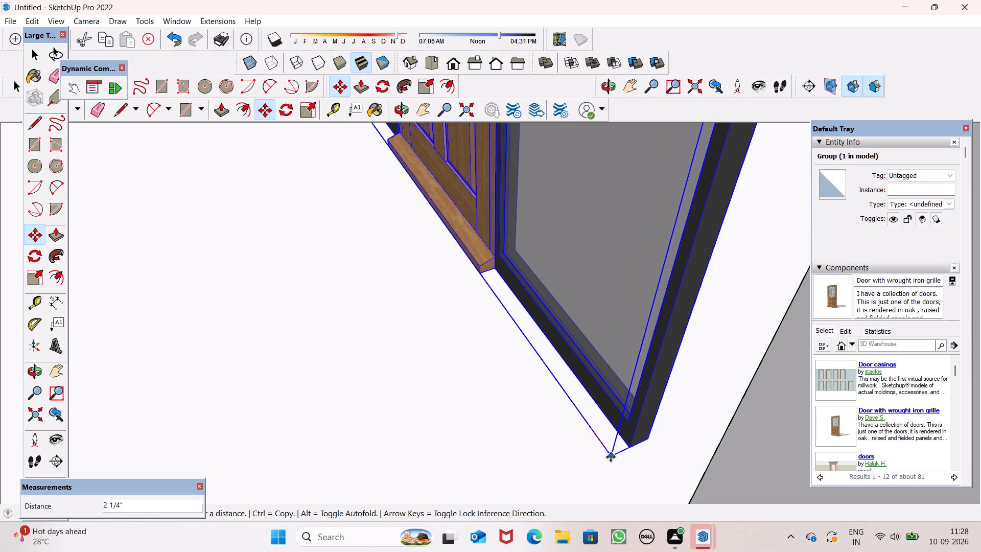
left_click_drag(611, 457, 613, 458)
Move the entrance group by its rear bottom corner against the bottom edge of the opening's far jamb.
scroll(644, 378, "up", 1)
scroll(643, 380, "down", 6)
middle_click_drag(683, 381, 733, 372)
scroll(721, 357, "down", 2)
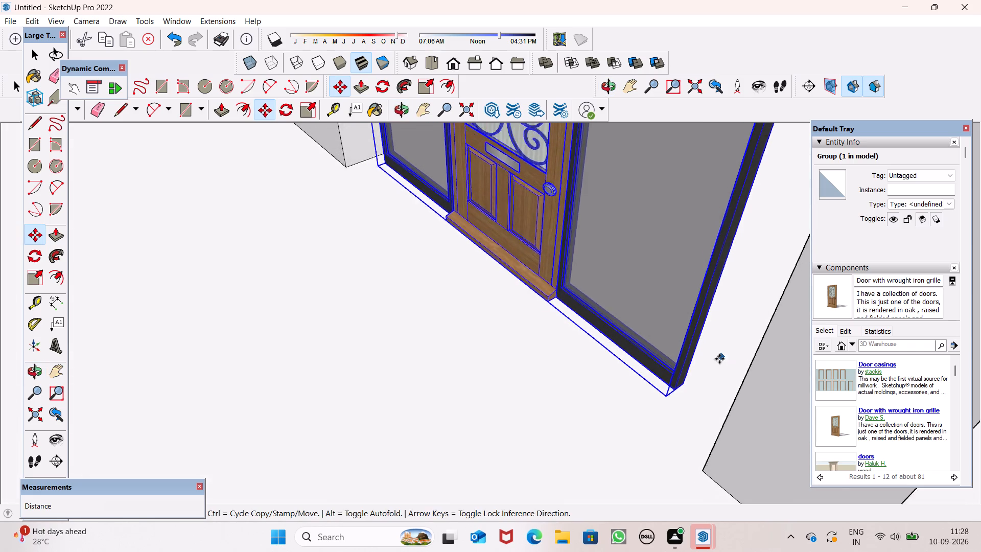
scroll(719, 359, "down", 5)
middle_click_drag(738, 414, 814, 476)
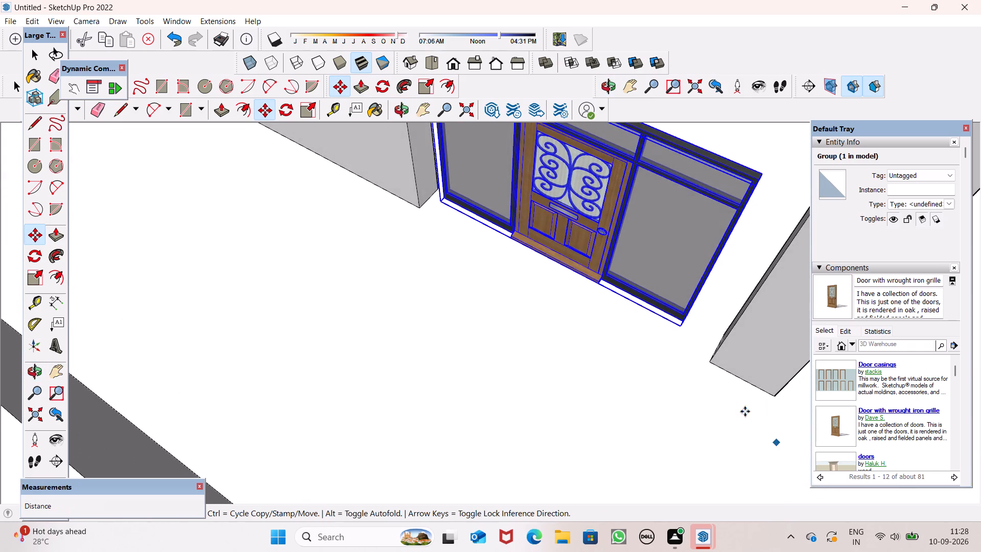
scroll(644, 310, "up", 6)
scroll(655, 335, "down", 7)
scroll(691, 375, "up", 6)
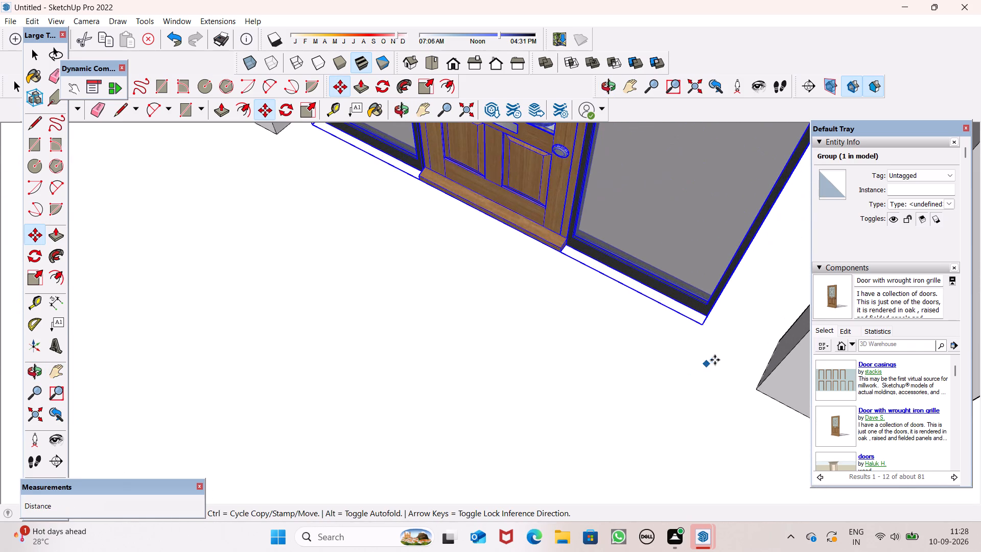
middle_click_drag(718, 359, 590, 263)
scroll(641, 355, "up", 6)
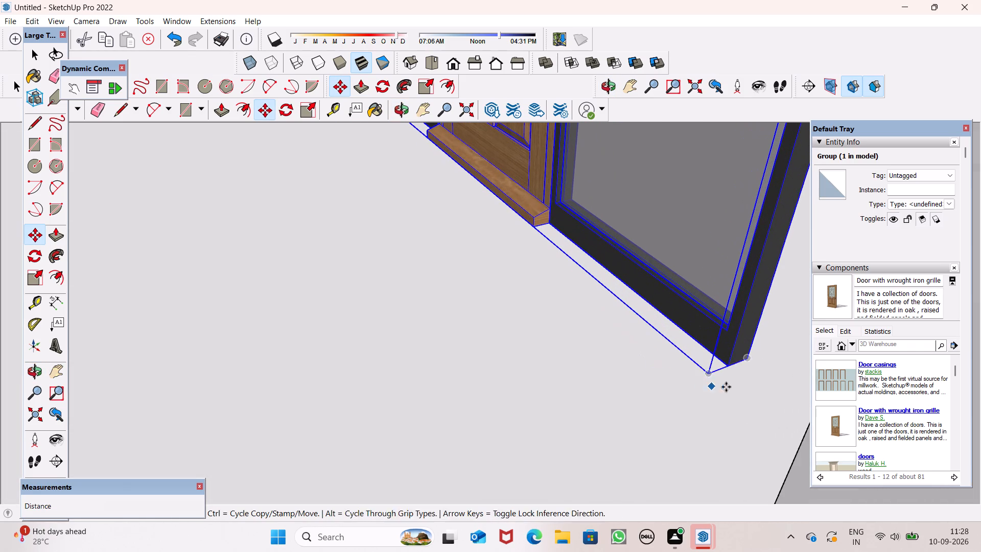
left_click_drag(749, 360, 804, 445)
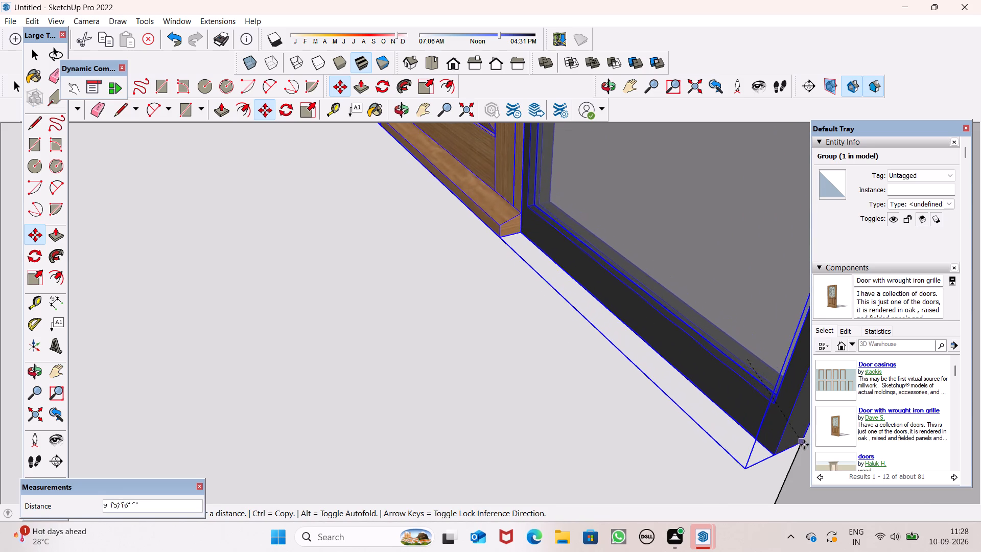
left_click_drag(804, 445, 807, 468)
Snap the entrance group's front bottom corner to the porch-side floor corner of the opening's jamb.
scroll(723, 312, "down", 9)
middle_click_drag(752, 386, 755, 399)
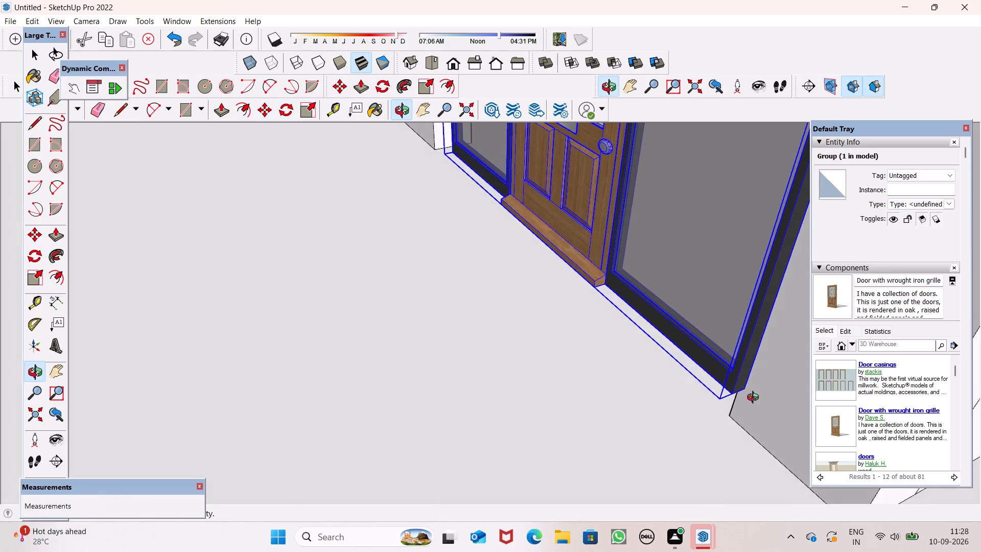
middle_click_drag(755, 399, 849, 427)
scroll(788, 364, "up", 7)
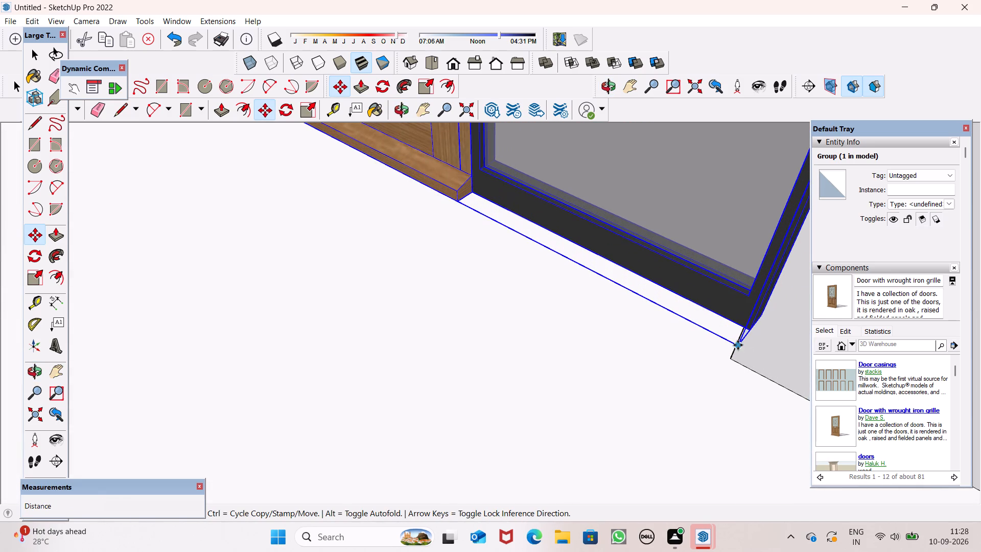
left_click_drag(738, 345, 727, 352)
Examine how the entrance group sits in the wall opening from around the house and from the porch side.
scroll(626, 303, "down", 6)
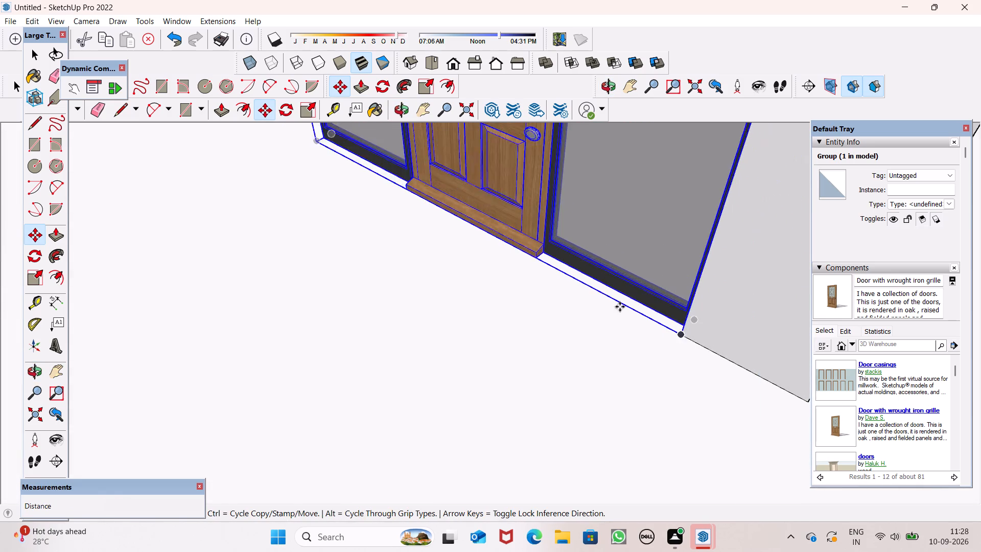
scroll(620, 307, "down", 2)
middle_click_drag(636, 307, 723, 274)
scroll(603, 221, "down", 4)
middle_click_drag(612, 219, 237, 169)
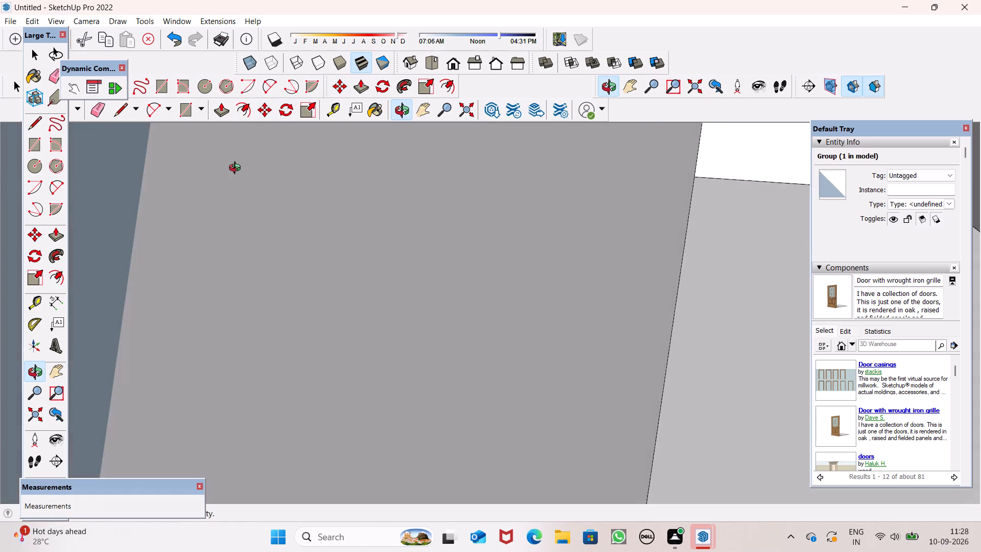
middle_click_drag(237, 169, 231, 176)
scroll(346, 166, "down", 20)
scroll(346, 166, "down", 7)
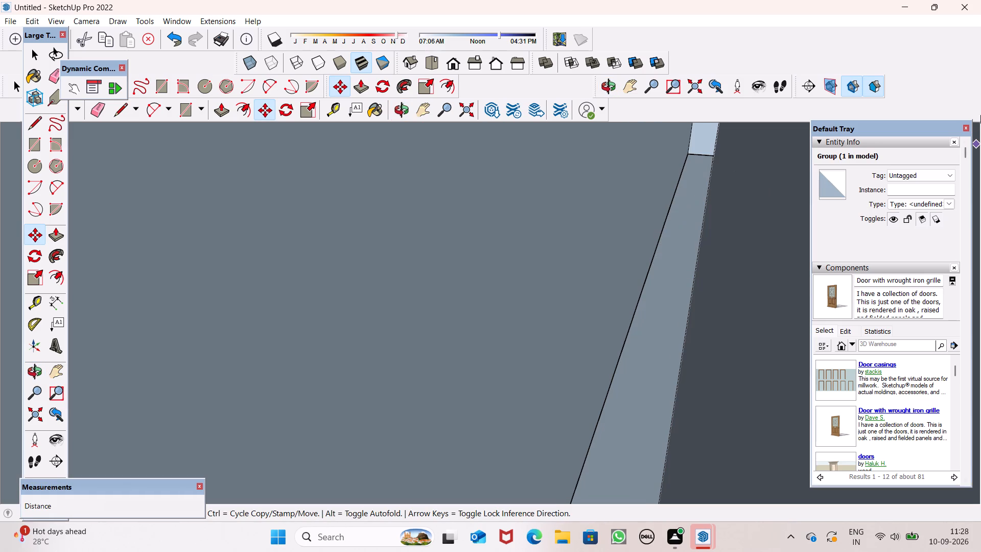
scroll(980, 115, "down", 10)
scroll(434, 297, "down", 17)
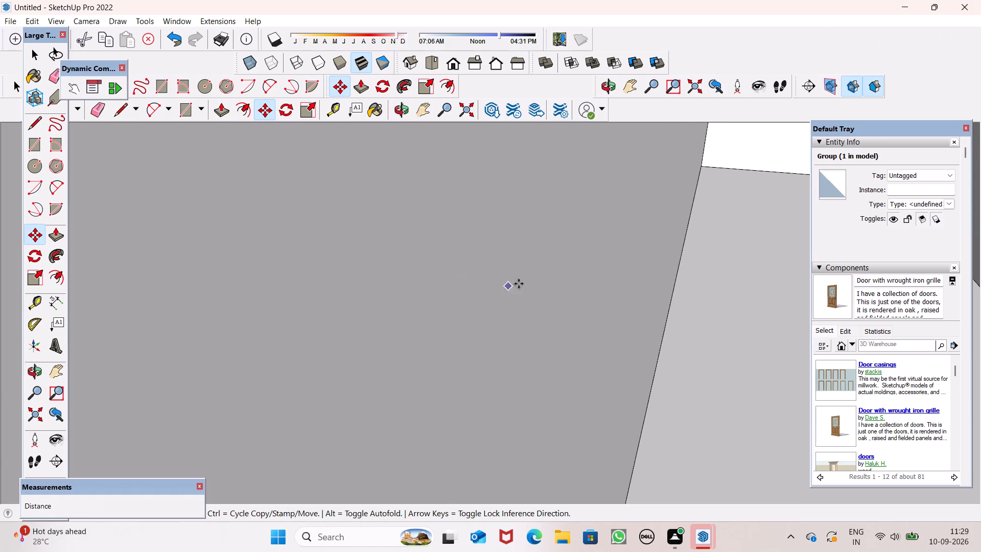
scroll(519, 284, "down", 20)
scroll(519, 284, "down", 11)
scroll(585, 319, "down", 4)
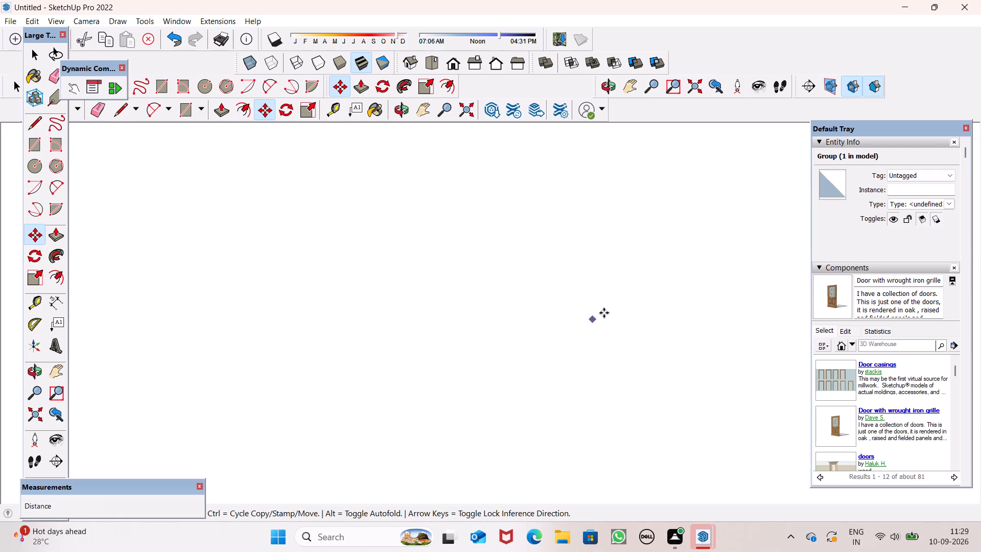
scroll(604, 313, "down", 20)
scroll(604, 313, "down", 18)
scroll(685, 295, "down", 8)
scroll(686, 296, "down", 20)
scroll(686, 296, "down", 4)
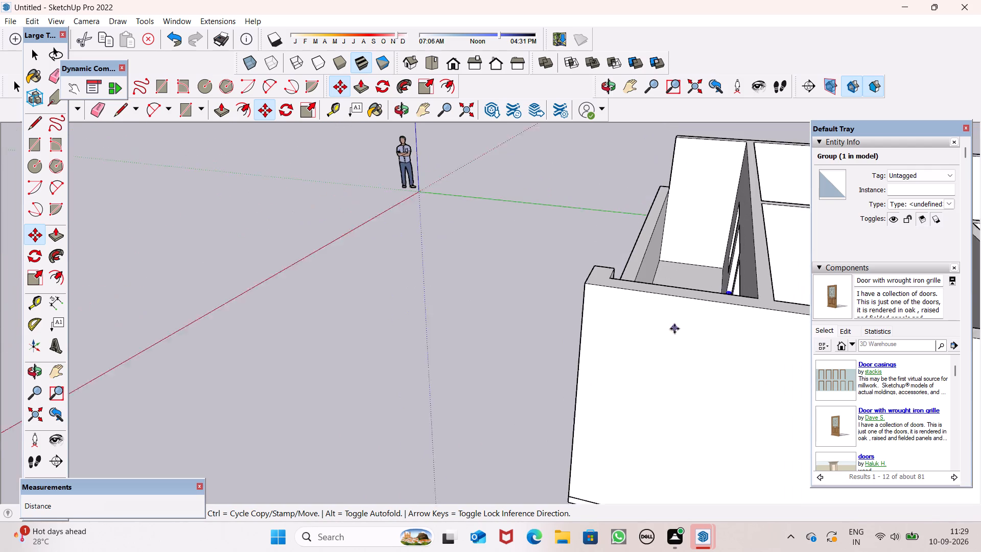
middle_click_drag(677, 334, 980, 411)
scroll(532, 202, "up", 10)
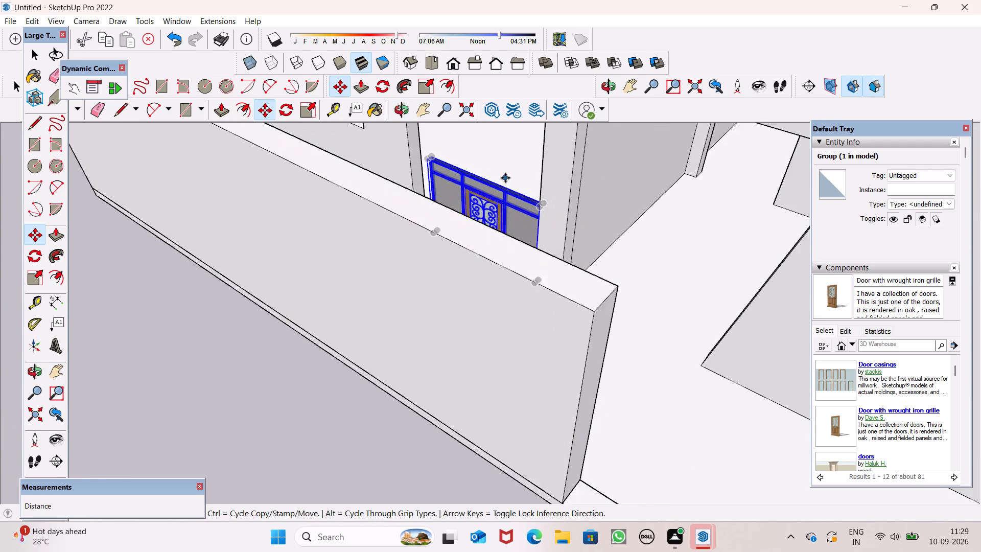
scroll(505, 178, "up", 5)
scroll(500, 237, "down", 6)
middle_click_drag(531, 305, 586, 371)
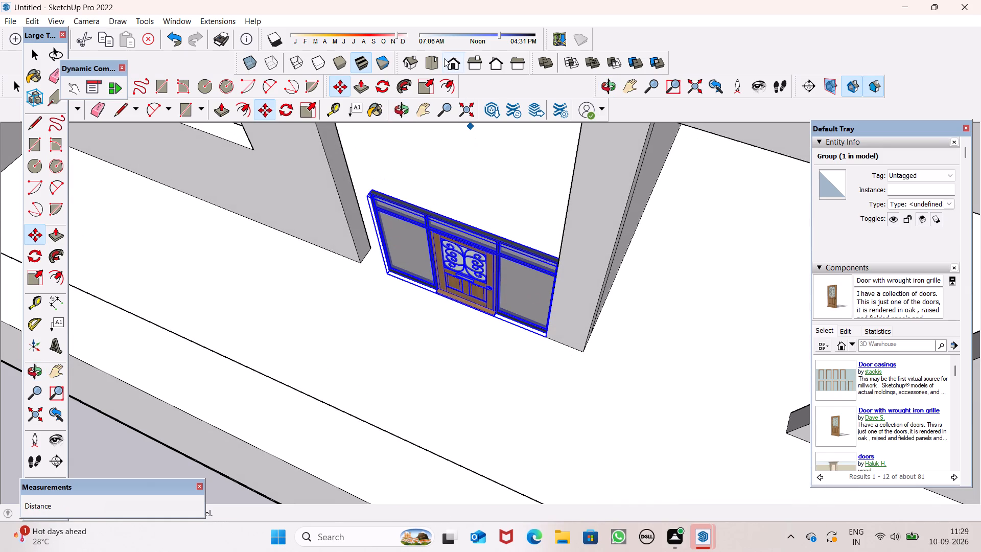
Scale the entrance group uniformly from its upper corner by about 1.16 to span the width of the wall opening.
left_click(427, 84)
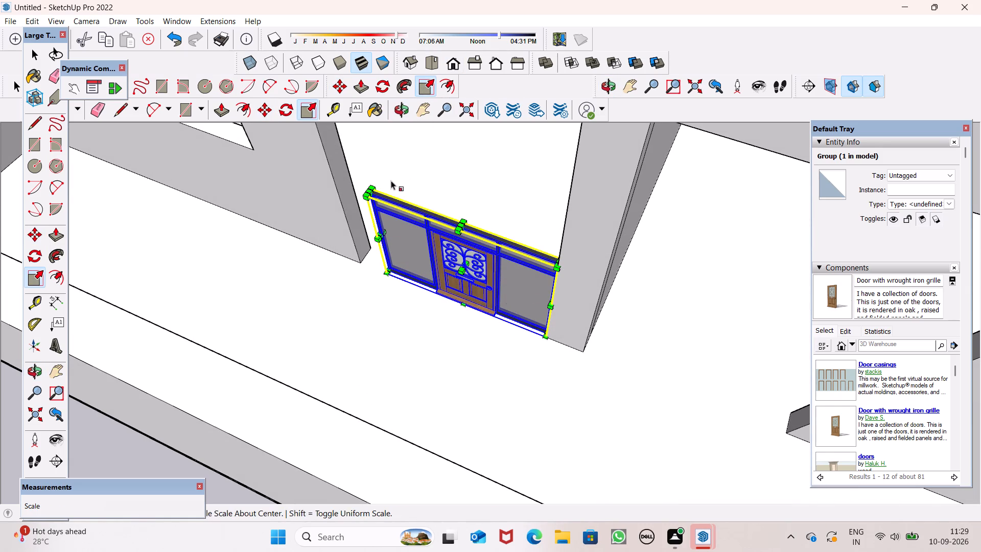
left_click_drag(366, 200, 366, 199)
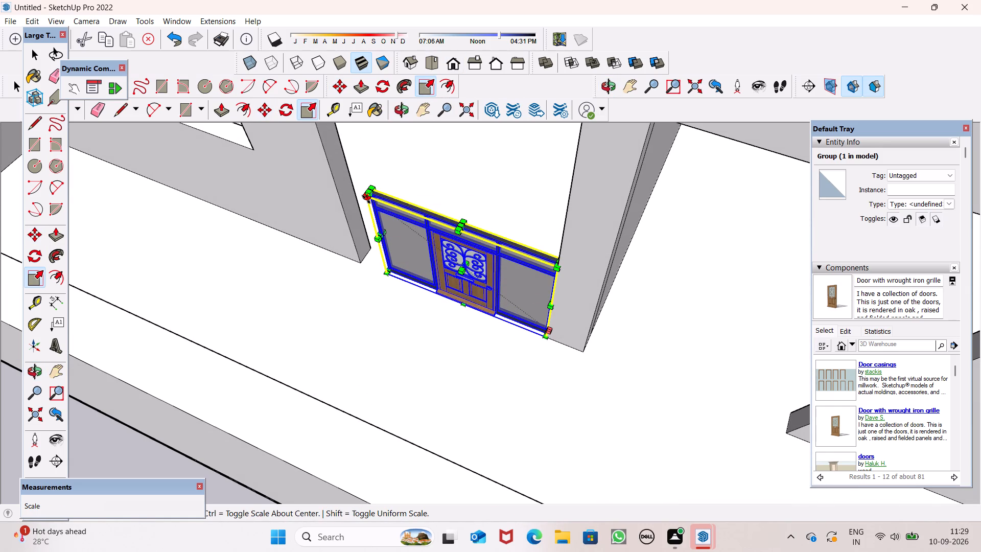
left_click_drag(366, 199, 346, 152)
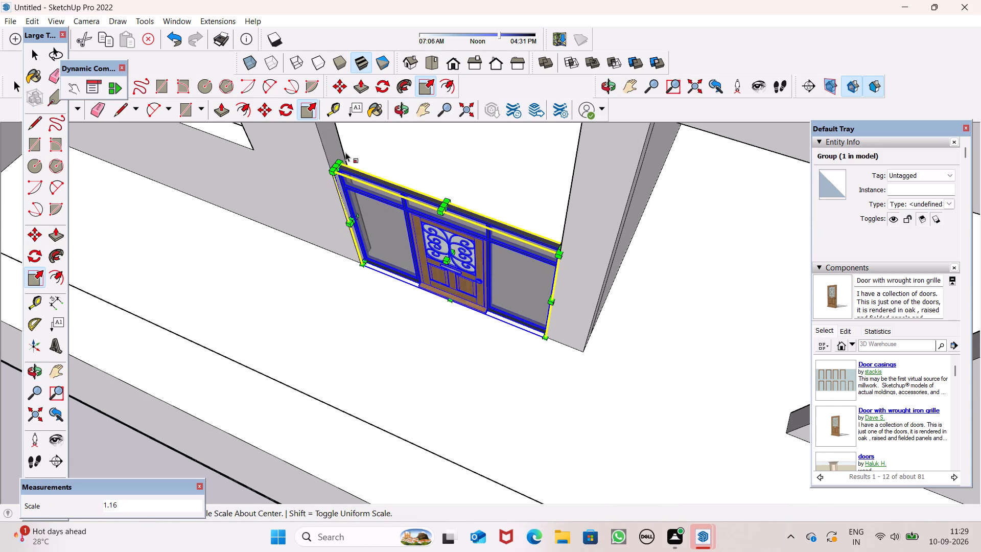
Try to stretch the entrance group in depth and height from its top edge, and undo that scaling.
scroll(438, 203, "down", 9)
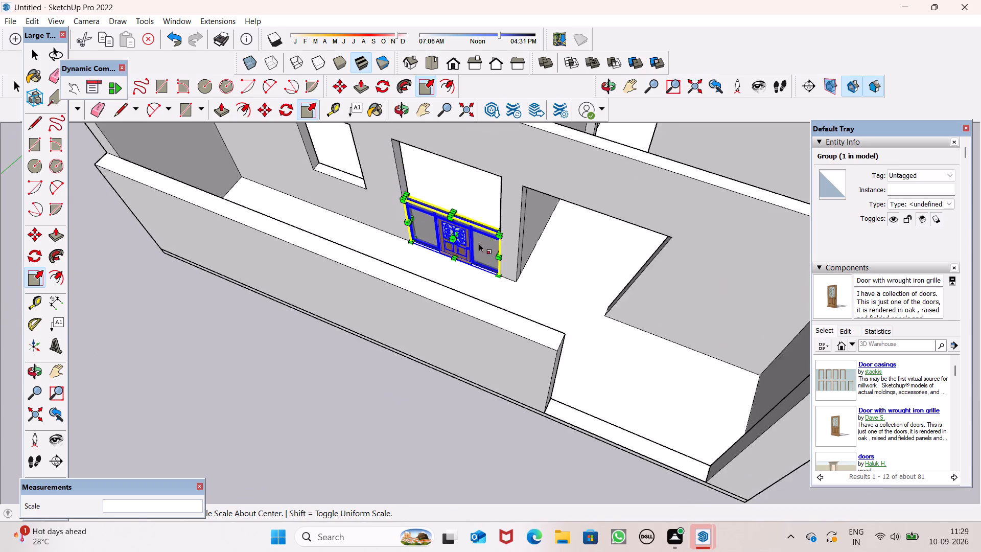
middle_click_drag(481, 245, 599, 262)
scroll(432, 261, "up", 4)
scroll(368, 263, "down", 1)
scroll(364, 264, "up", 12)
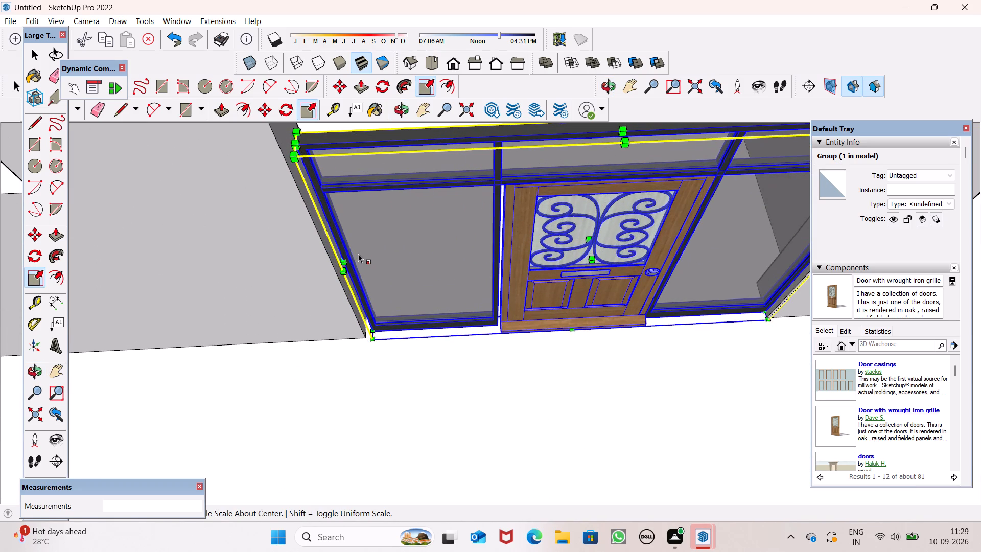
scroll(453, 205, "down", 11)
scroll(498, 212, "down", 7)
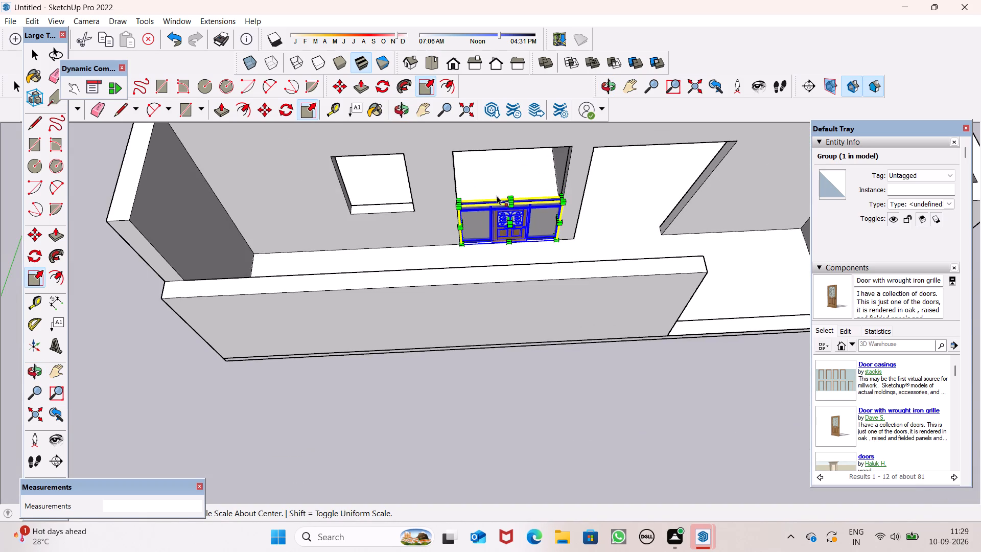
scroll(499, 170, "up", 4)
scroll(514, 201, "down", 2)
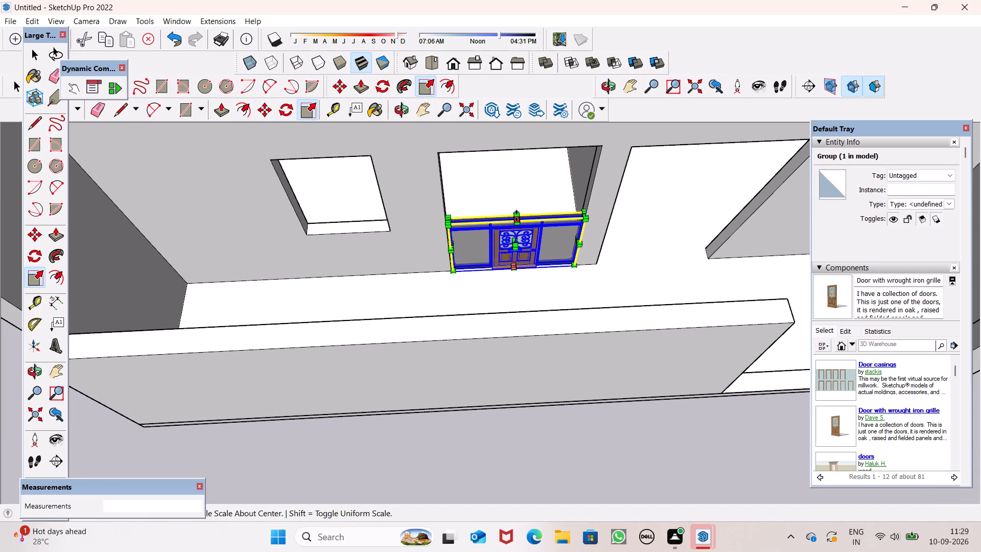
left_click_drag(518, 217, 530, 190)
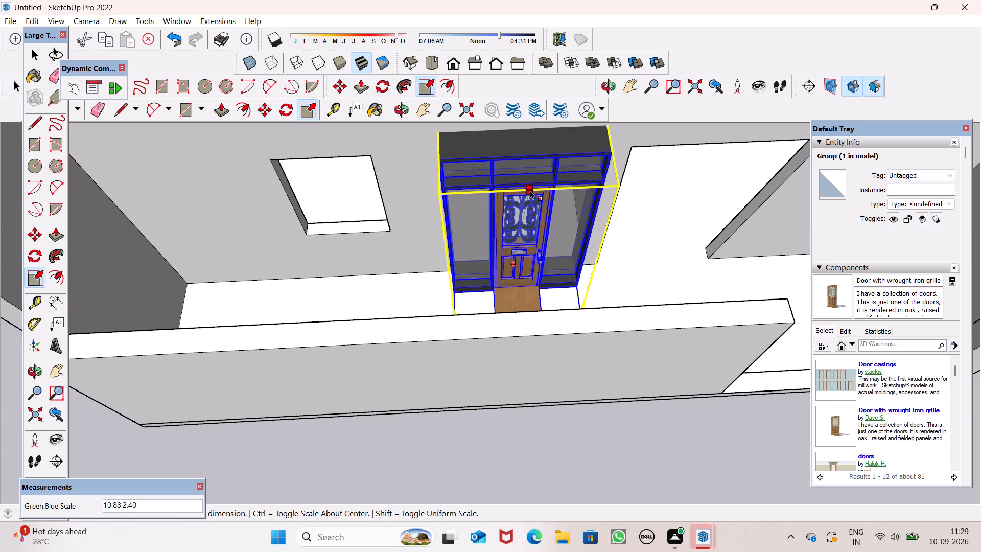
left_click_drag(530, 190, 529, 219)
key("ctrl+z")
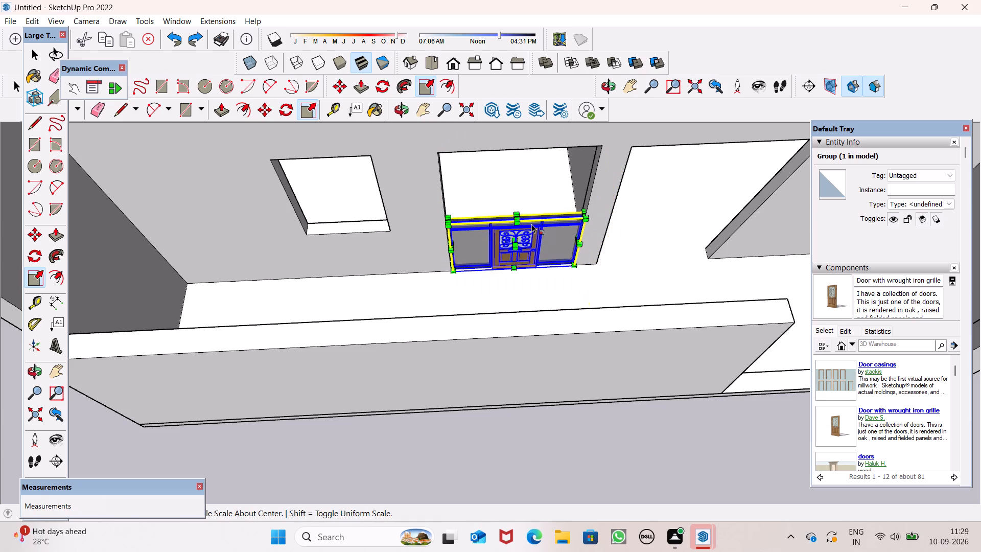
Scale the entrance group in height only, by about 2.00, toward the top of the wall opening.
scroll(520, 195, "up", 5)
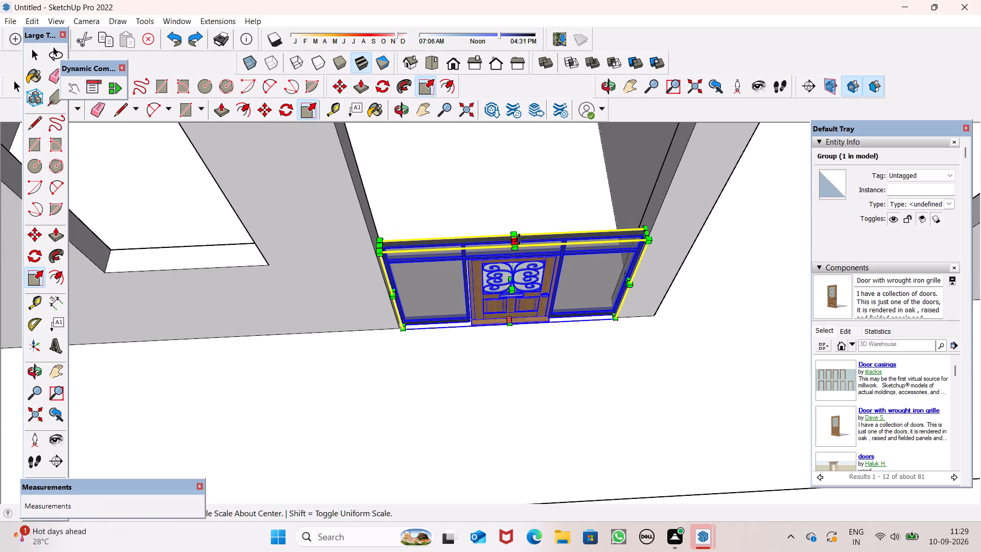
left_click_drag(519, 238, 506, 101)
scroll(504, 180, "down", 2)
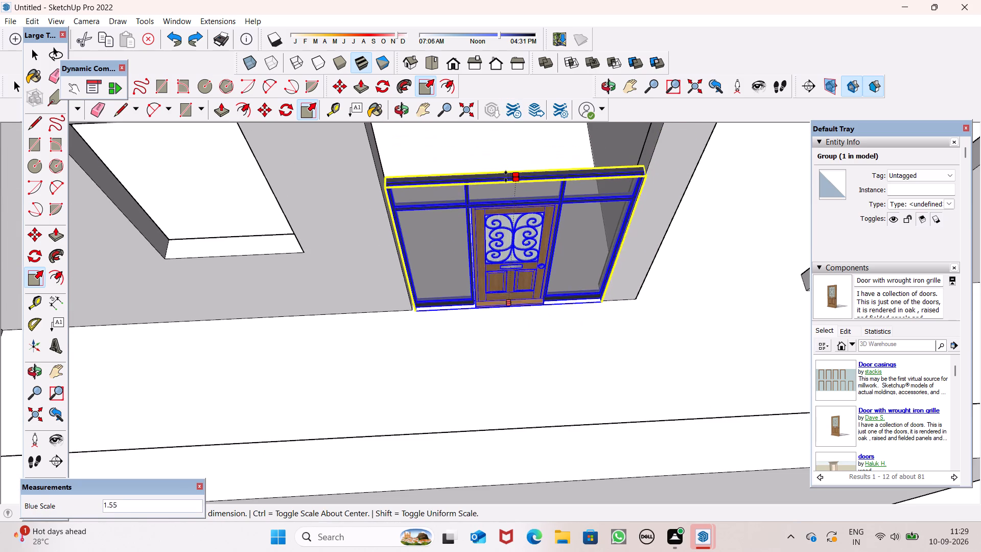
scroll(525, 194, "down", 6)
middle_click_drag(543, 213, 725, 240)
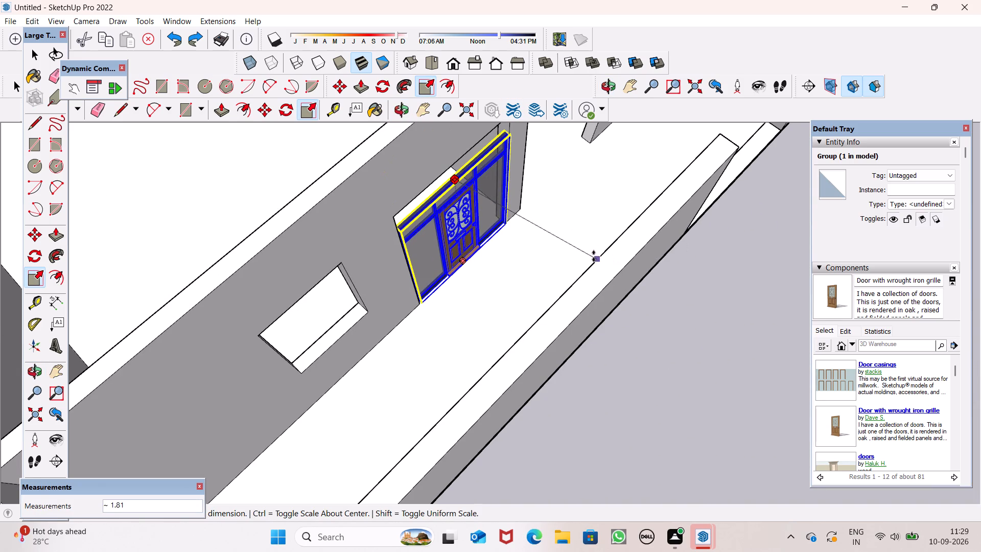
left_click(502, 169)
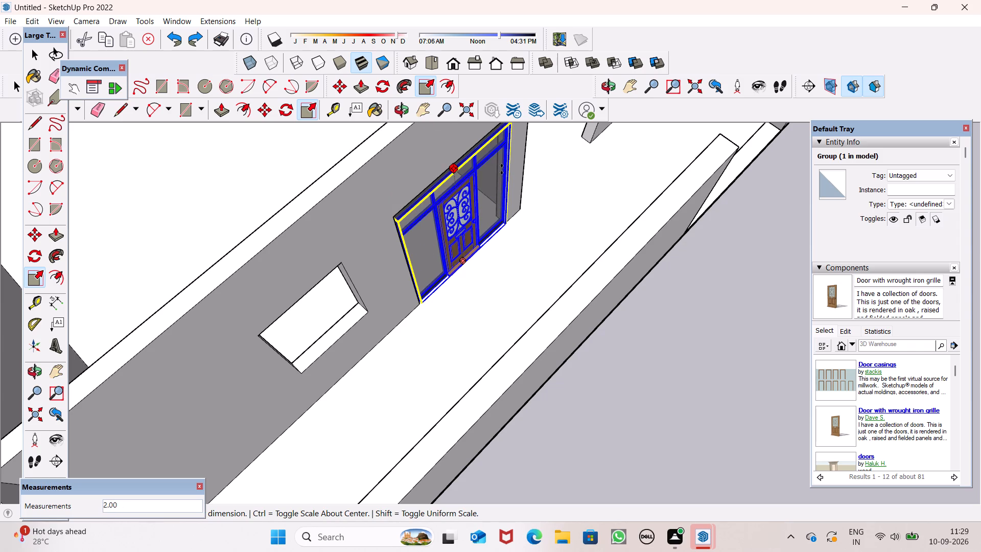
left_click(524, 228)
key("space")
Scale the entrance group's height by about 1.06 to close the gap beneath the opening's head.
middle_click_drag(525, 243, 511, 250)
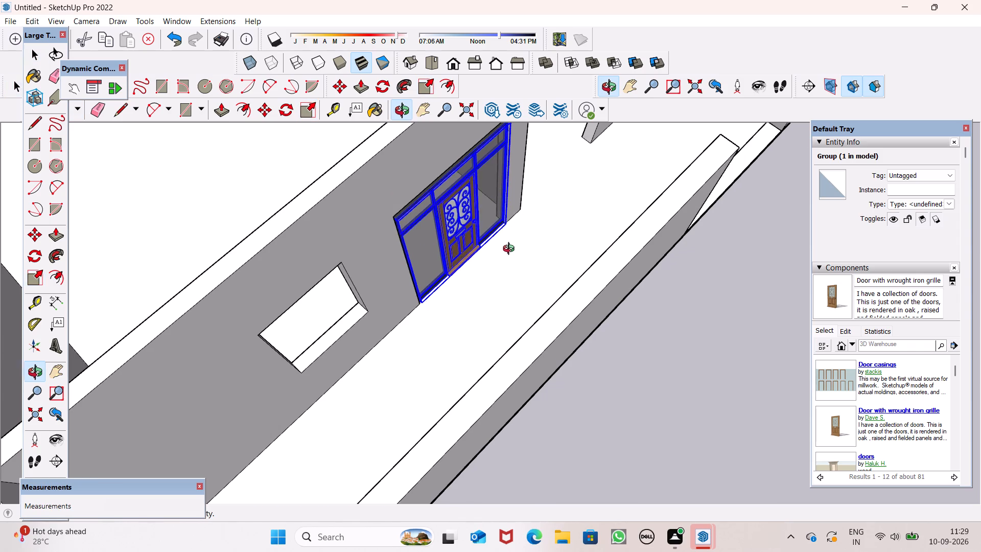
middle_click_drag(511, 250, 352, 150)
scroll(481, 185, "down", 5)
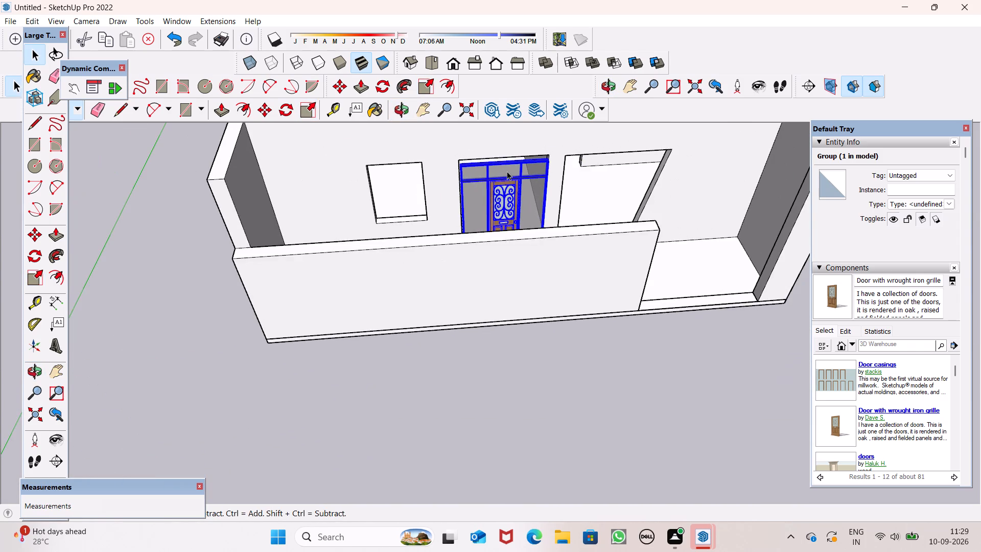
middle_click_drag(503, 194, 432, 308)
scroll(520, 174, "up", 16)
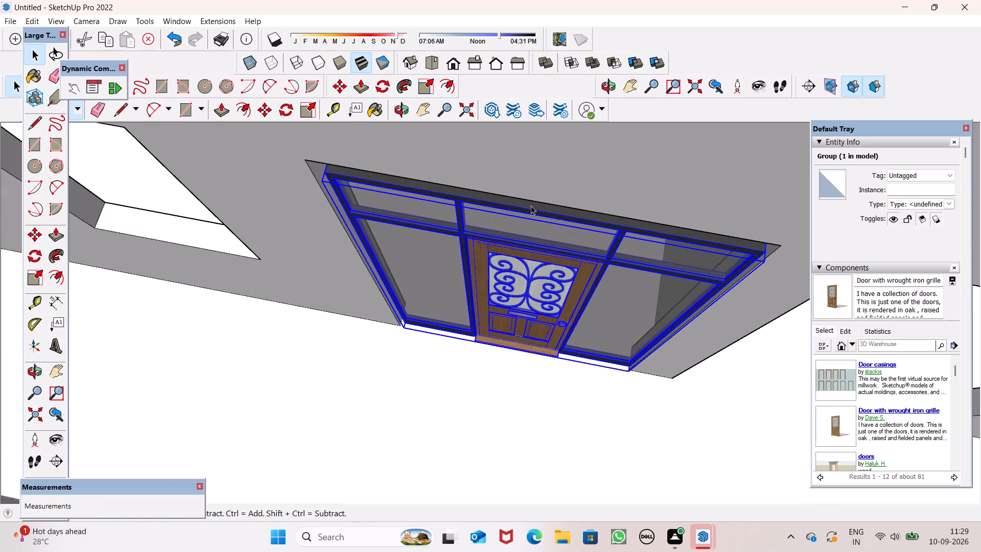
middle_click_drag(529, 208, 526, 248)
scroll(542, 272, "up", 1)
middle_click_drag(551, 280, 588, 219)
scroll(575, 190, "up", 5)
left_click(536, 171)
left_click(499, 170)
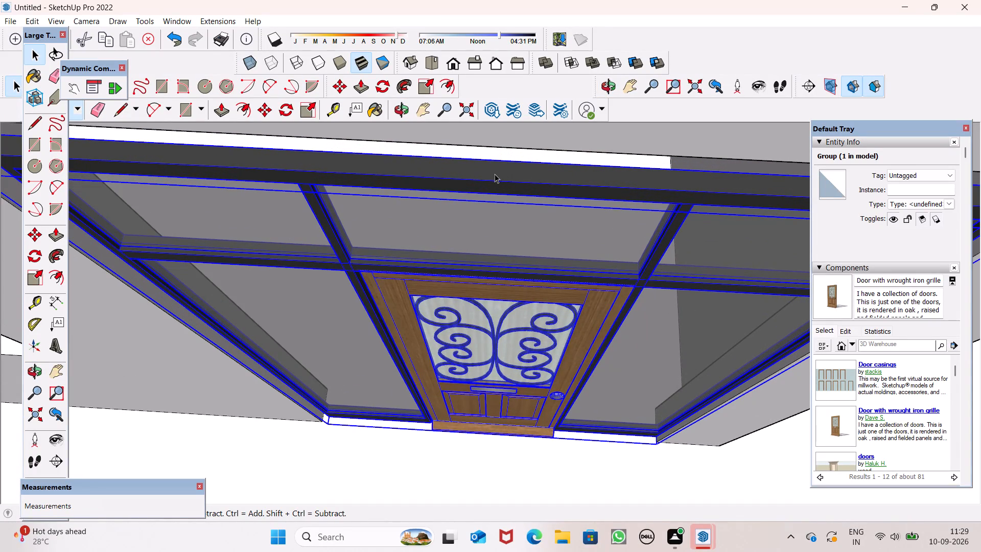
left_click(430, 86)
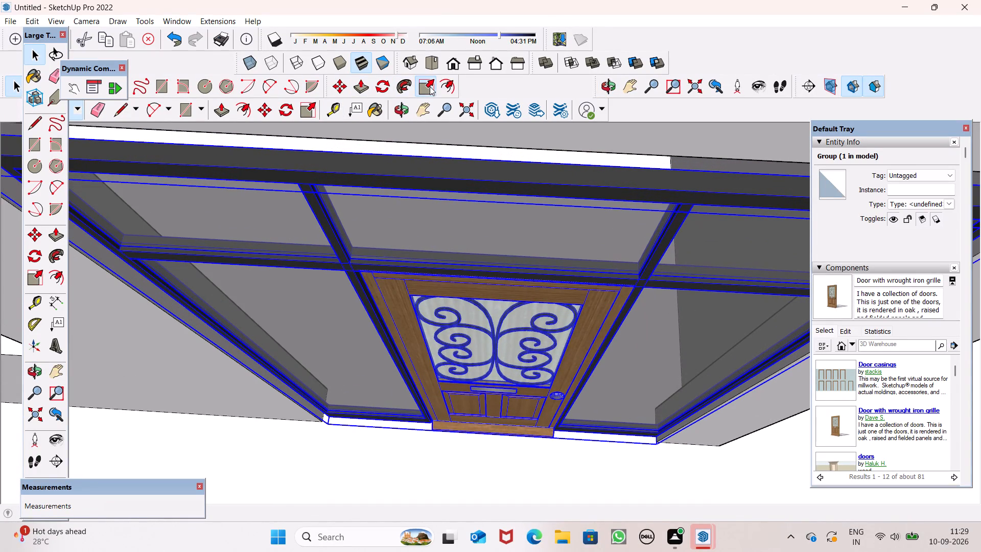
left_click_drag(498, 177, 494, 149)
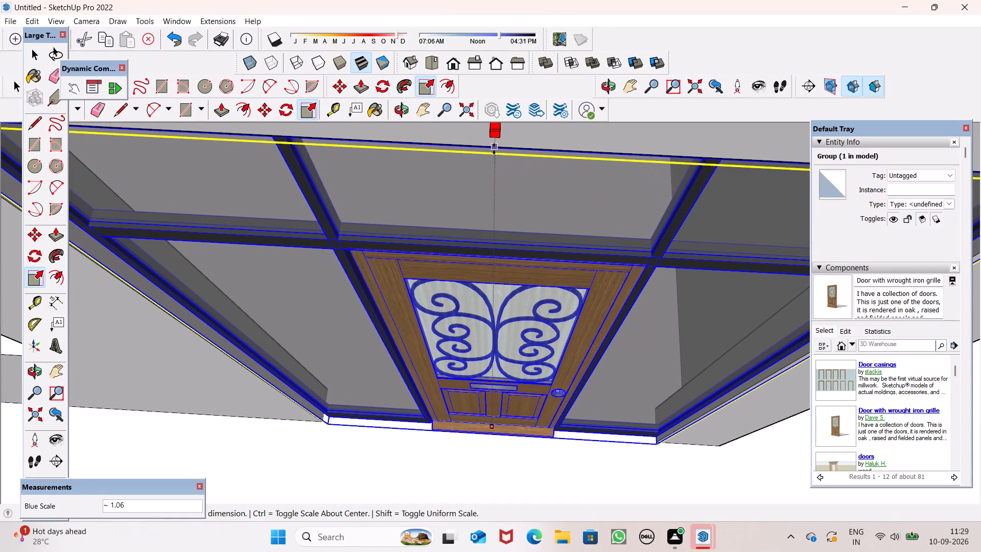
left_click_drag(494, 149, 495, 149)
Scale the entrance group's width by about 1.02 to close the gap at the opening's jamb on the window side.
scroll(515, 213, "down", 16)
middle_click_drag(569, 266, 585, 113)
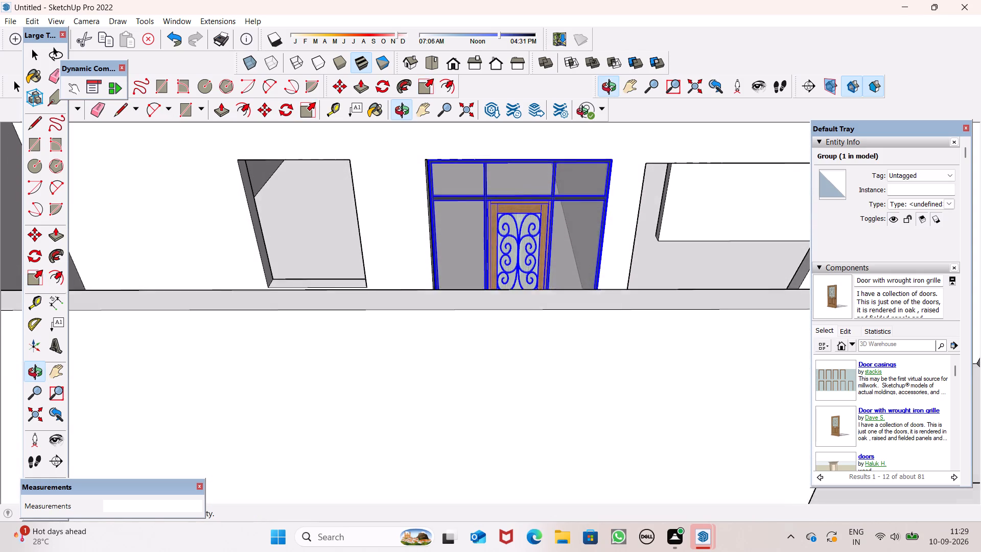
middle_click_drag(585, 113, 583, 113)
scroll(532, 212, "up", 7)
middle_click_drag(538, 251, 623, 238)
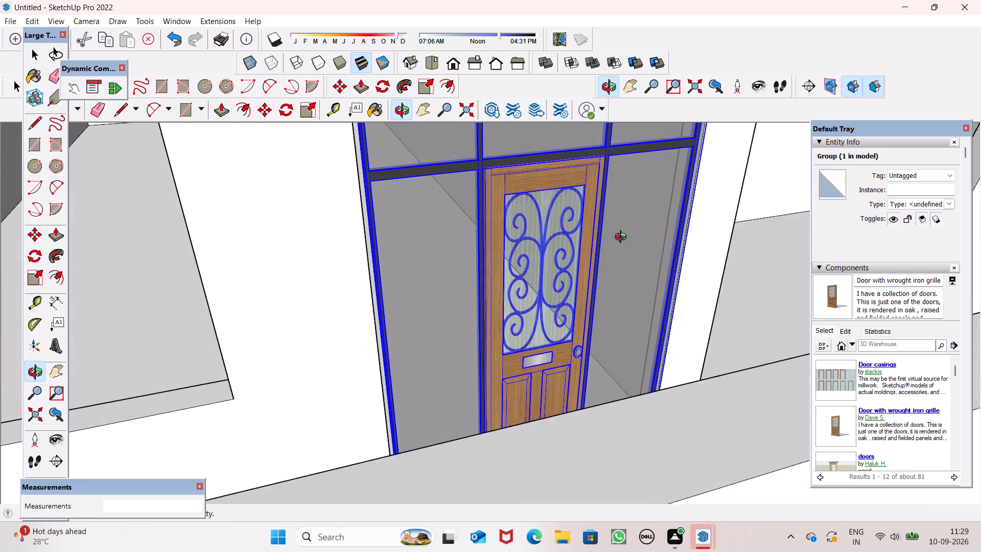
middle_click_drag(623, 238, 625, 237)
scroll(364, 329, "up", 11)
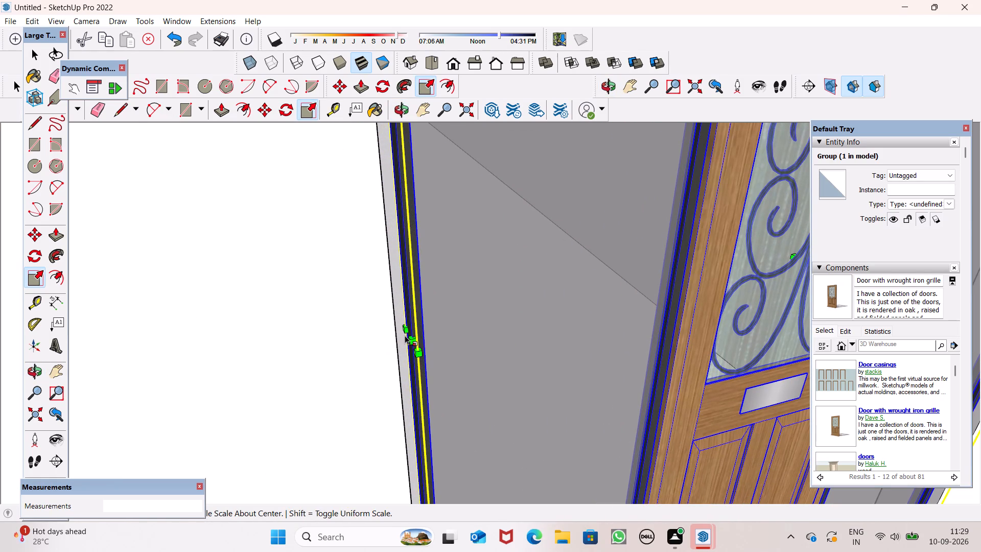
left_click_drag(415, 338, 400, 341)
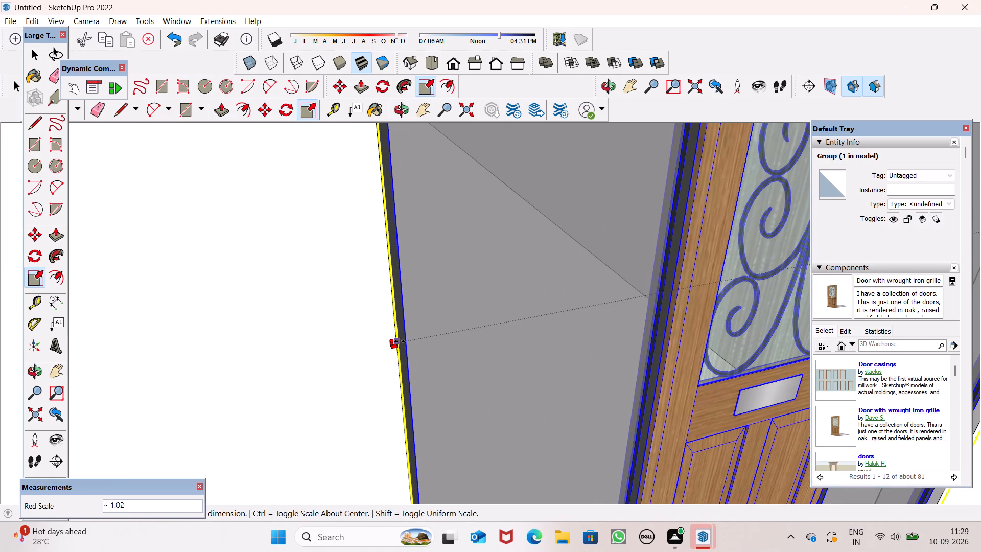
left_click_drag(400, 341, 399, 342)
Examine the resized entrance group from the porch side, finishing with nothing selected.
scroll(406, 261, "down", 15)
middle_click_drag(518, 189, 460, 292)
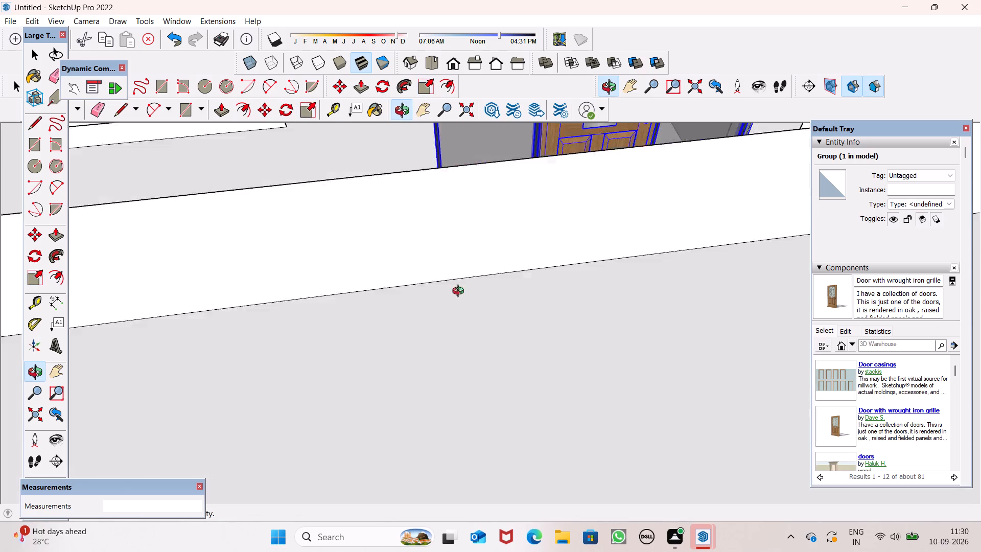
middle_click_drag(460, 292, 306, 304)
scroll(370, 245, "down", 20)
scroll(370, 245, "down", 2)
scroll(519, 266, "up", 7)
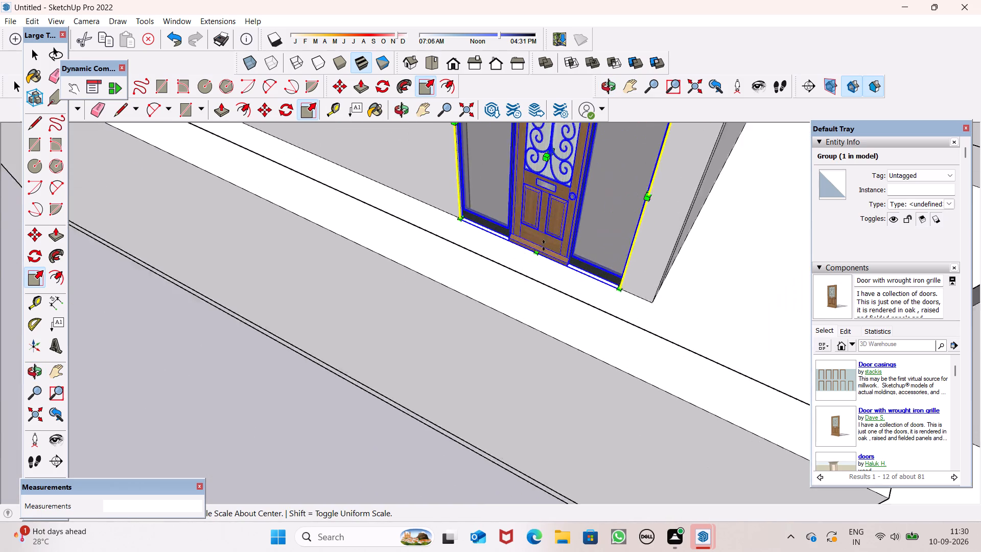
middle_click_drag(617, 231, 788, 0)
scroll(788, 0, "up", 1)
scroll(474, 406, "down", 8)
middle_click_drag(497, 419, 455, 551)
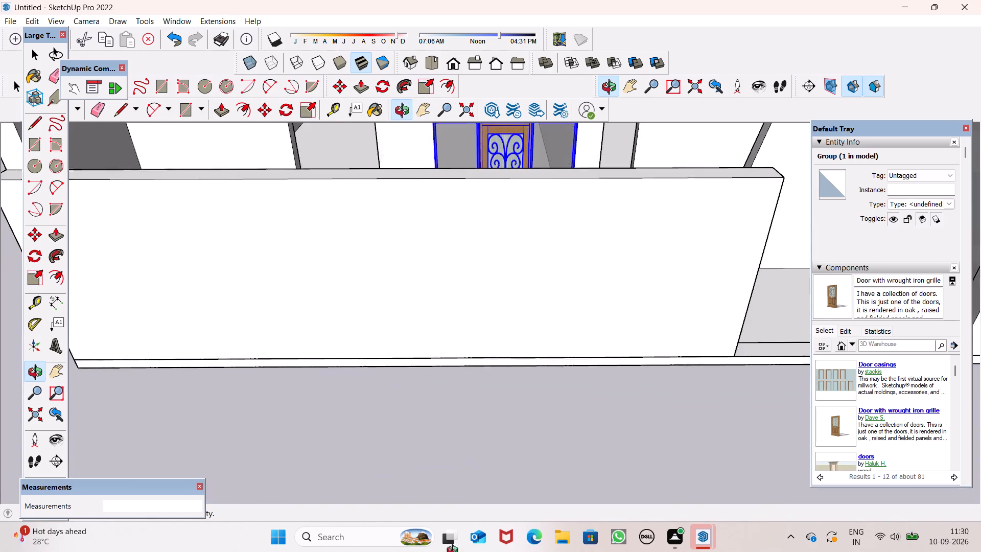
middle_click_drag(455, 551, 451, 549)
scroll(507, 358, "down", 6)
left_click(514, 421)
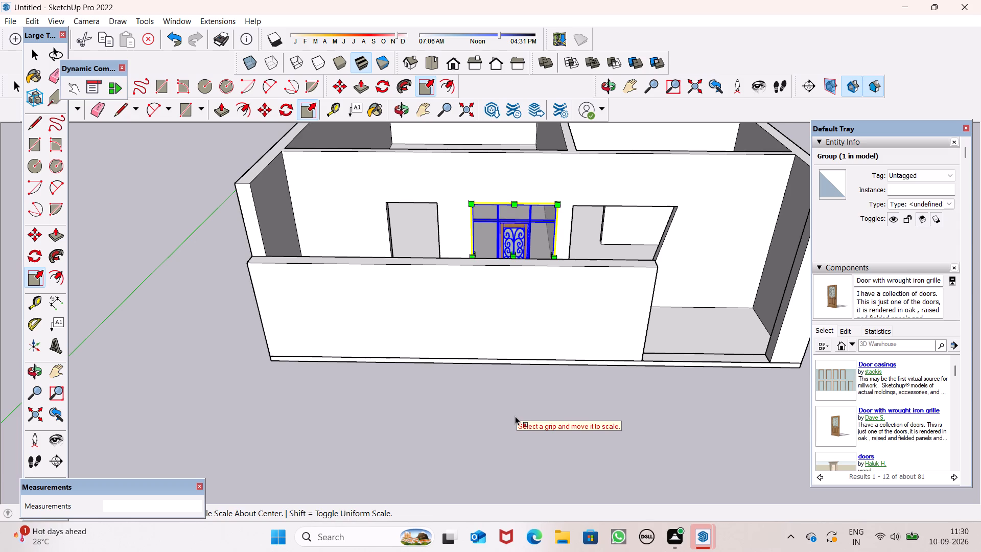
key("Return")
key("space")
left_click(516, 416)
Examine the fitted entrance from above the house and close up, along with the neighbouring empty door opening.
scroll(517, 406, "down", 7)
middle_click_drag(531, 331, 529, 442)
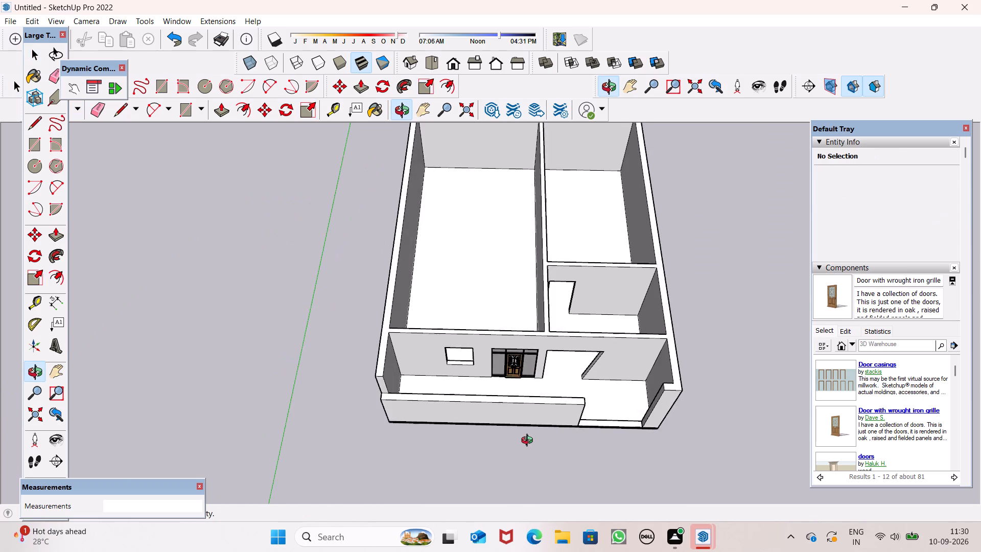
middle_click_drag(529, 442, 530, 443)
scroll(528, 409, "up", 1)
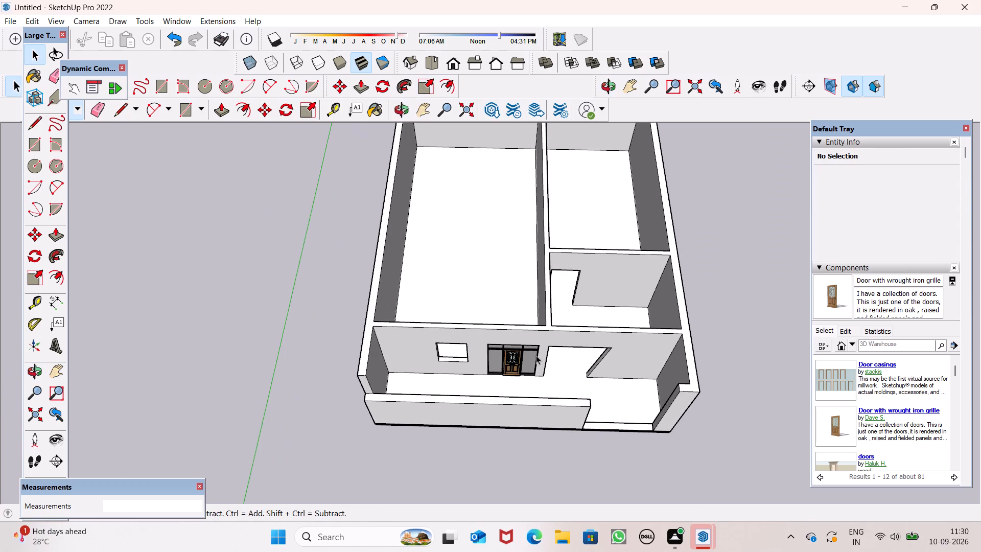
scroll(553, 355, "up", 14)
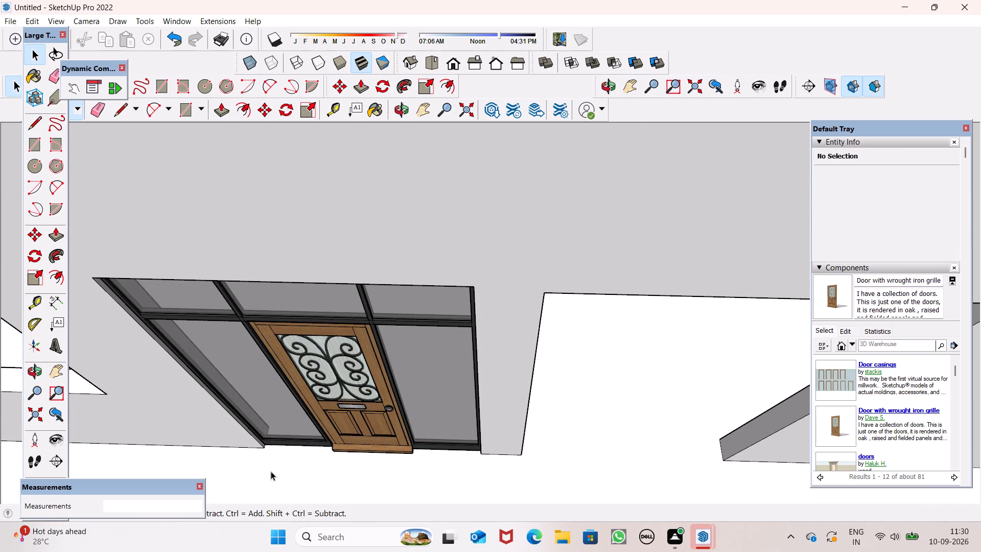
scroll(330, 467, "up", 6)
scroll(200, 323, "down", 15)
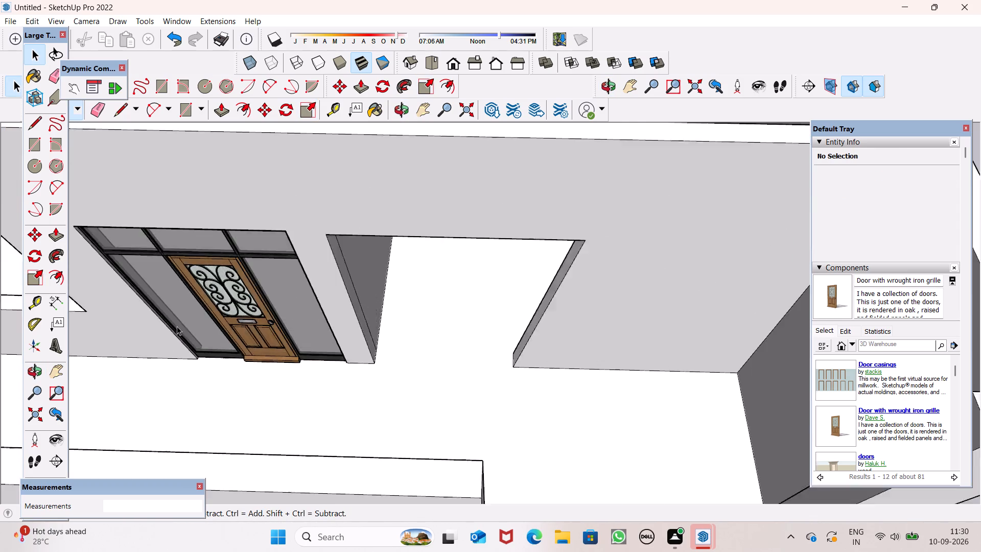
scroll(177, 326, "down", 13)
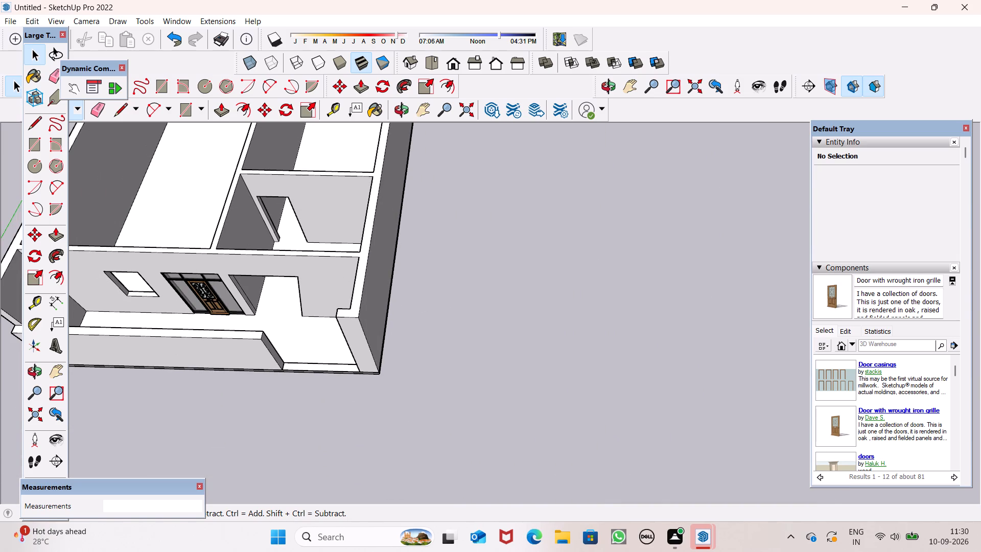
Browse the 3D Warehouse door results for models suited to the remaining openings.
left_click(894, 269)
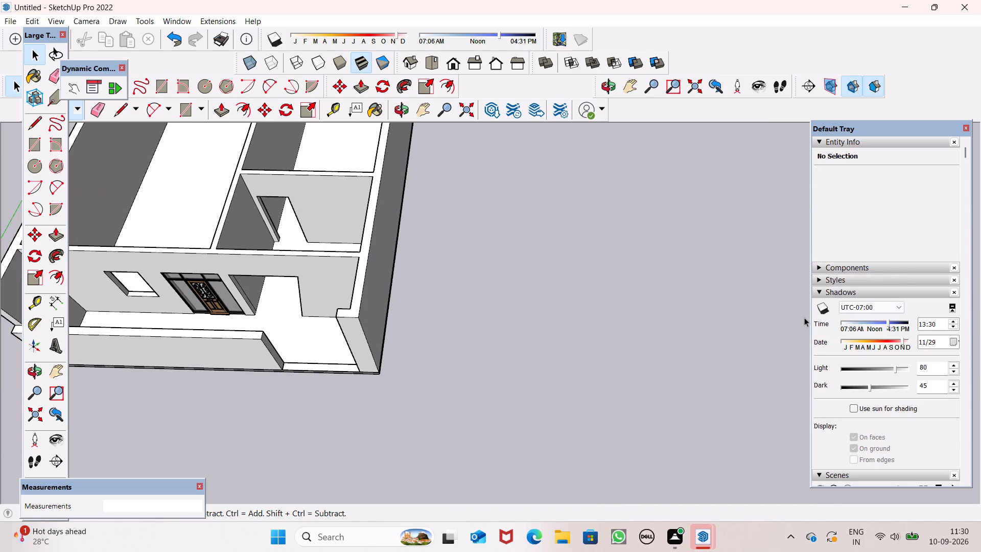
left_click(784, 321)
left_click(852, 267)
scroll(871, 364, "down", 3)
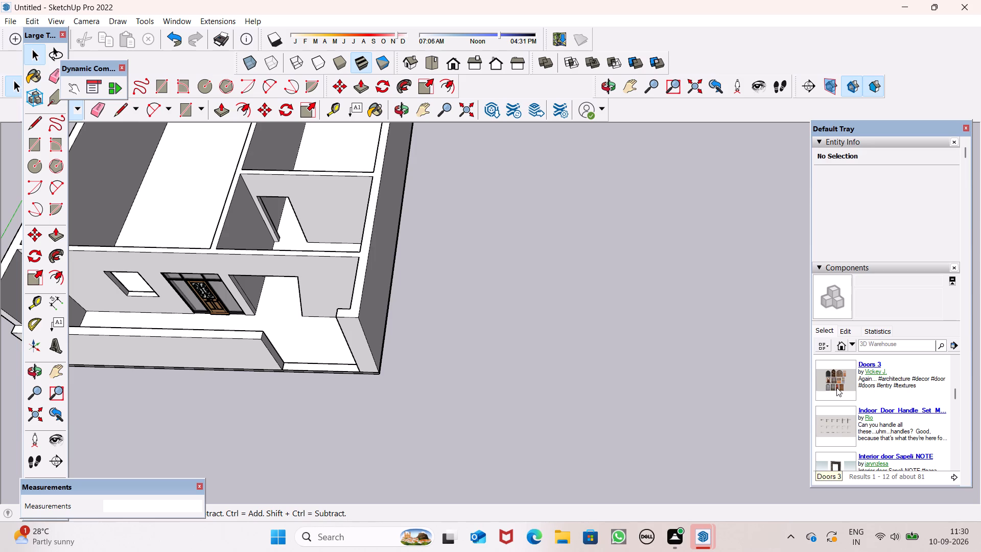
scroll(836, 387, "down", 2)
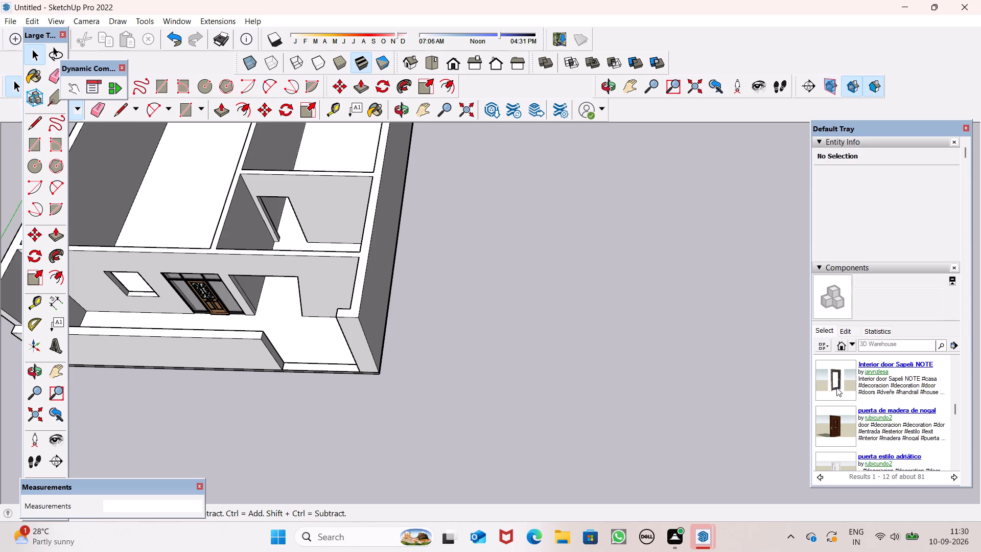
scroll(836, 387, "down", 2)
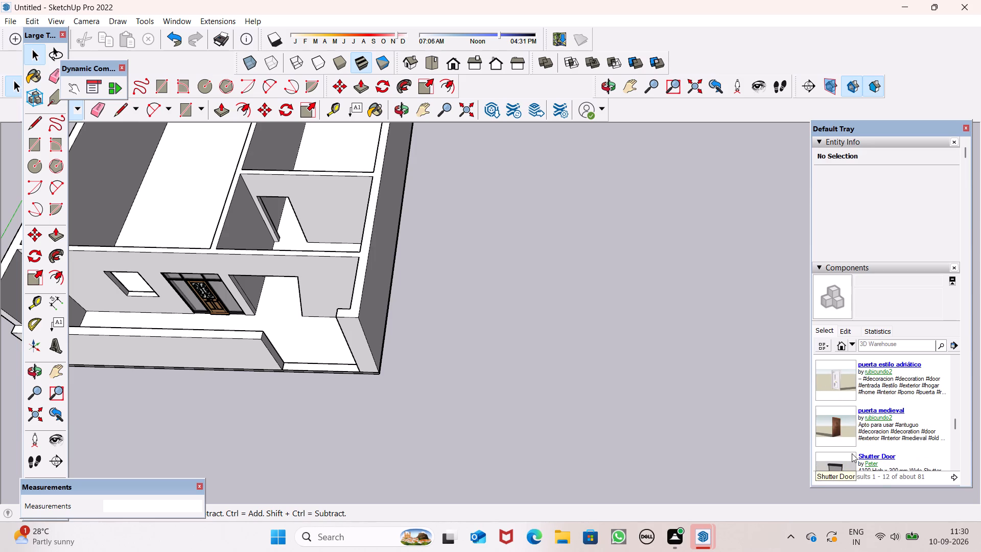
scroll(852, 453, "down", 2)
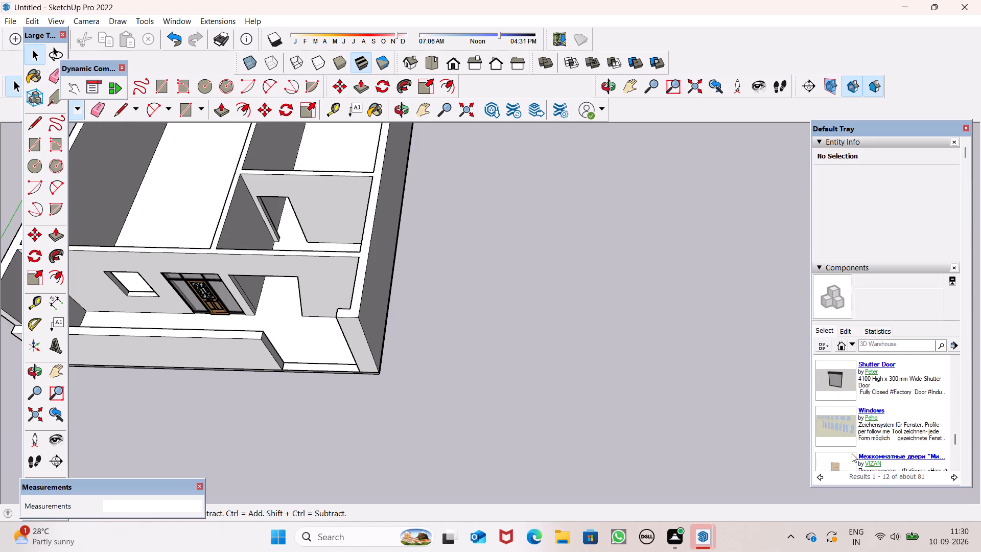
scroll(852, 453, "up", 1)
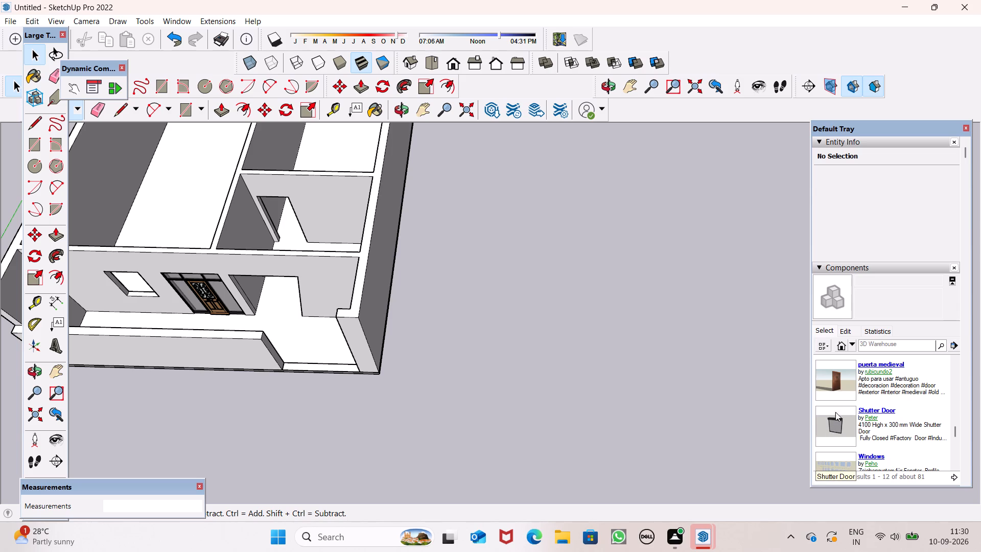
scroll(837, 403, "up", 6)
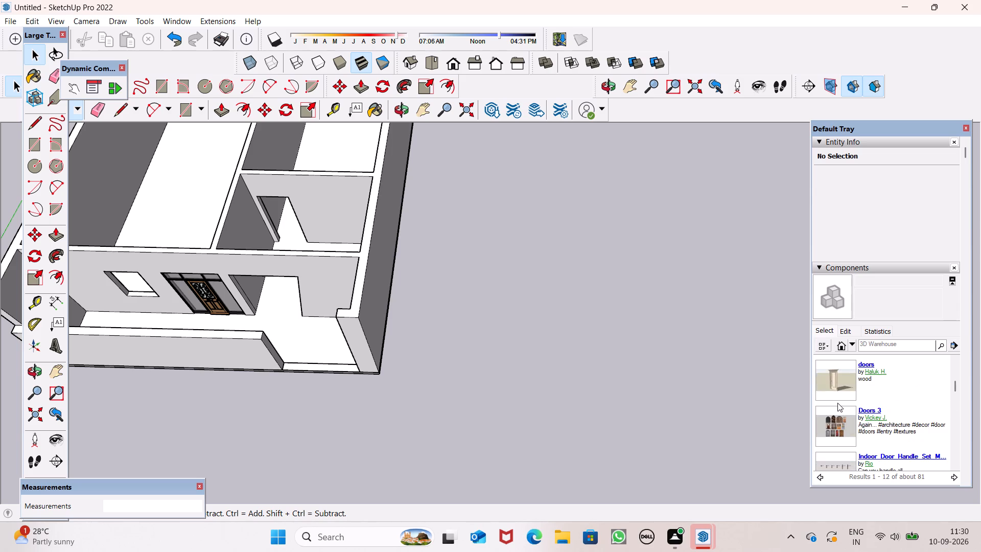
scroll(837, 403, "up", 2)
scroll(837, 403, "down", 2)
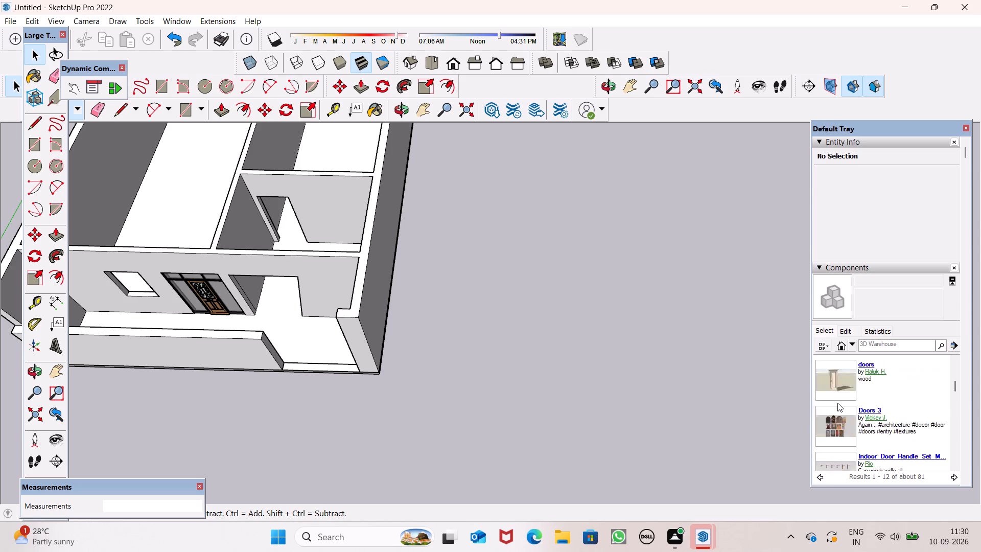
scroll(837, 403, "down", 2)
scroll(837, 403, "up", 2)
scroll(837, 403, "down", 1)
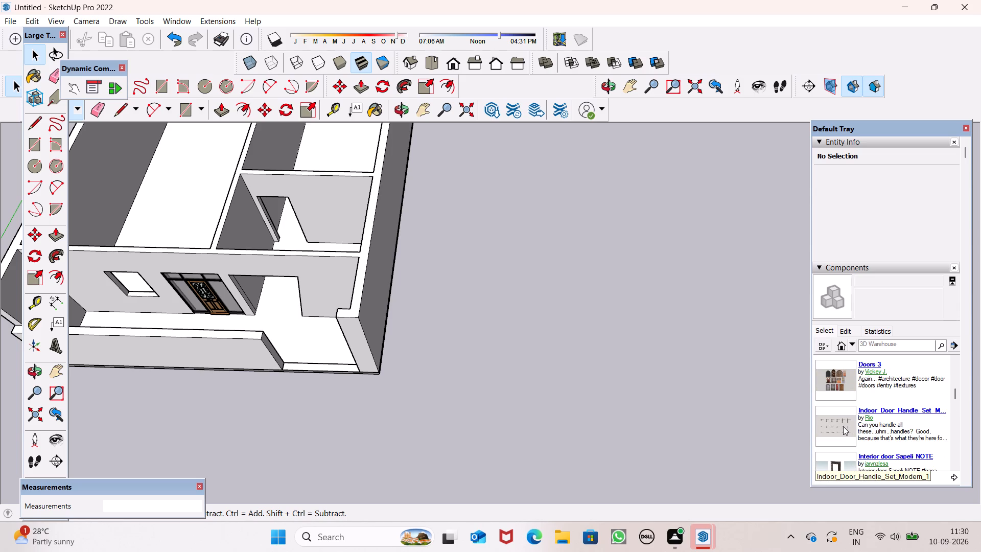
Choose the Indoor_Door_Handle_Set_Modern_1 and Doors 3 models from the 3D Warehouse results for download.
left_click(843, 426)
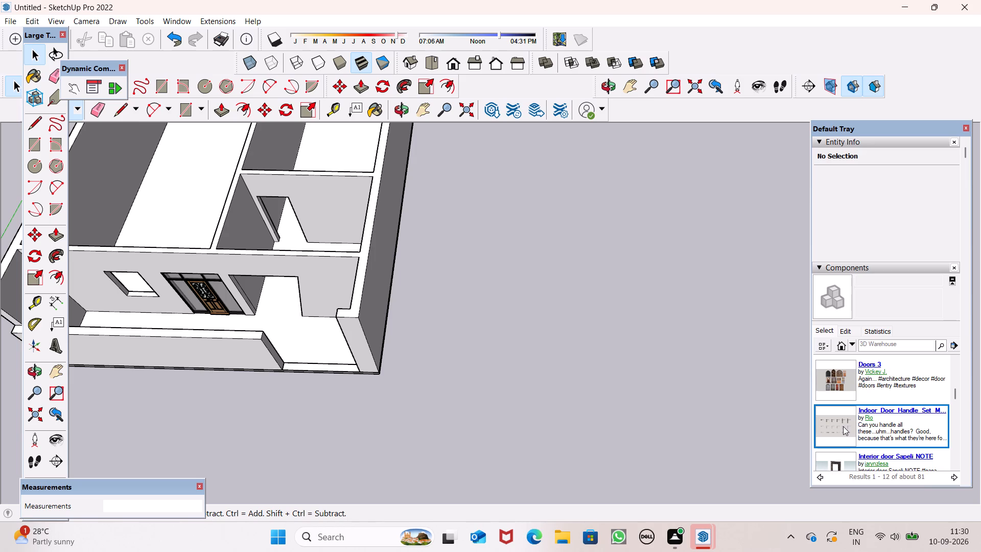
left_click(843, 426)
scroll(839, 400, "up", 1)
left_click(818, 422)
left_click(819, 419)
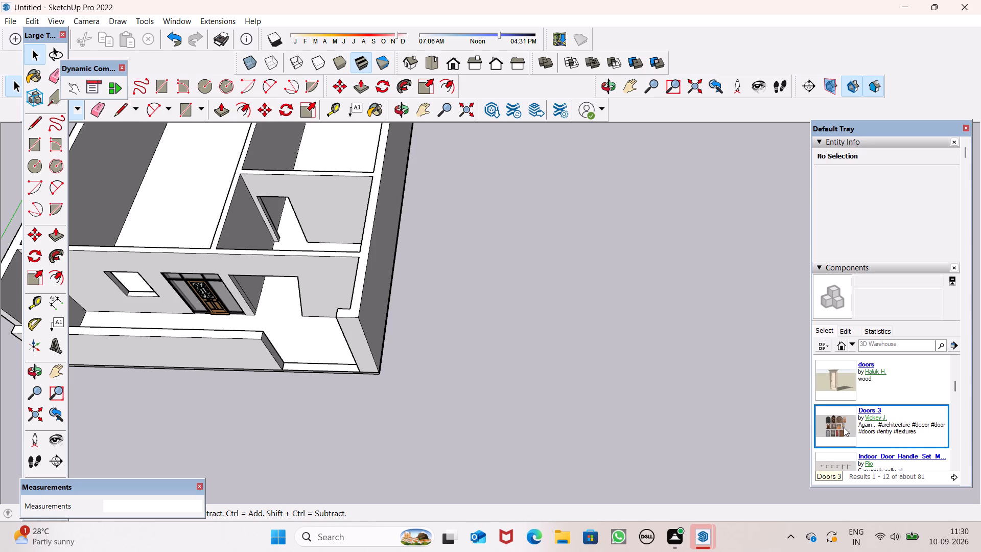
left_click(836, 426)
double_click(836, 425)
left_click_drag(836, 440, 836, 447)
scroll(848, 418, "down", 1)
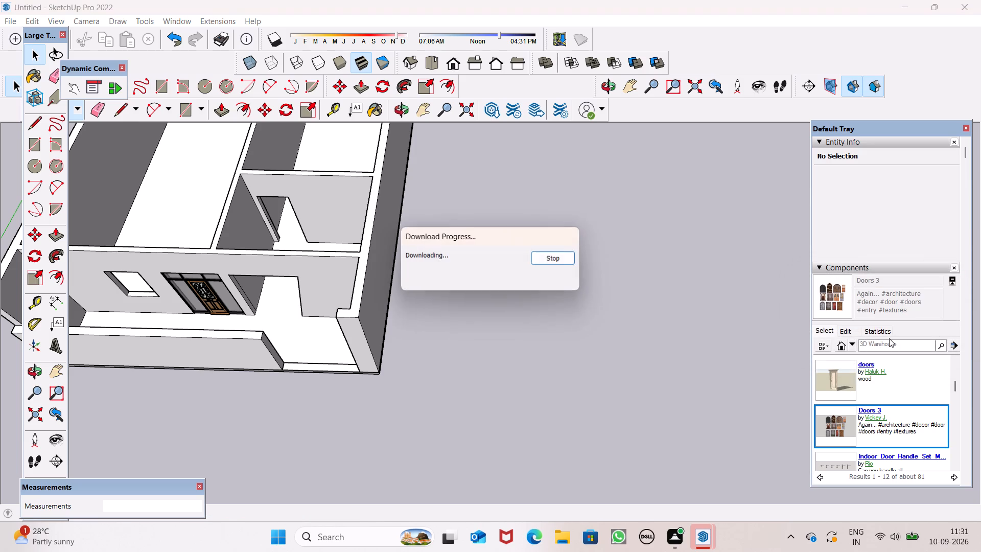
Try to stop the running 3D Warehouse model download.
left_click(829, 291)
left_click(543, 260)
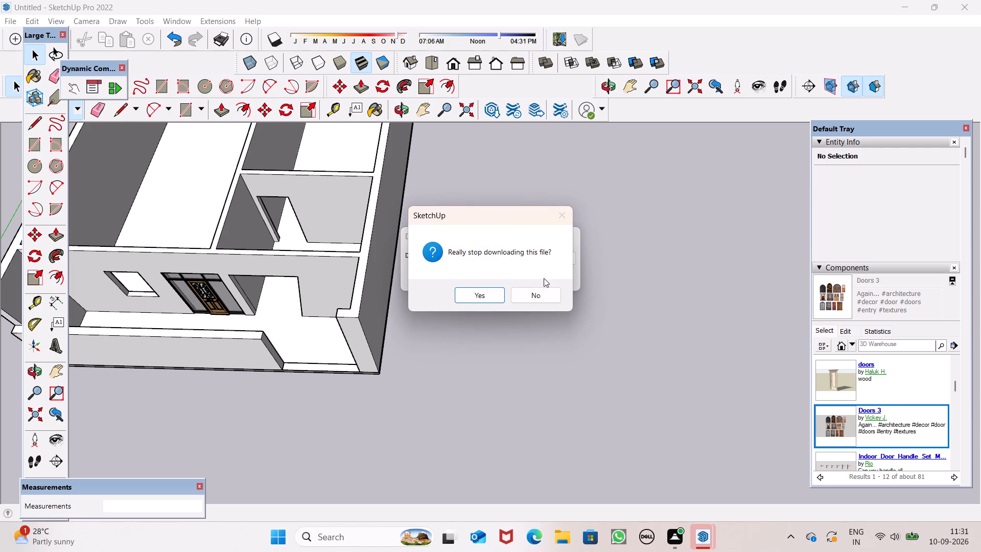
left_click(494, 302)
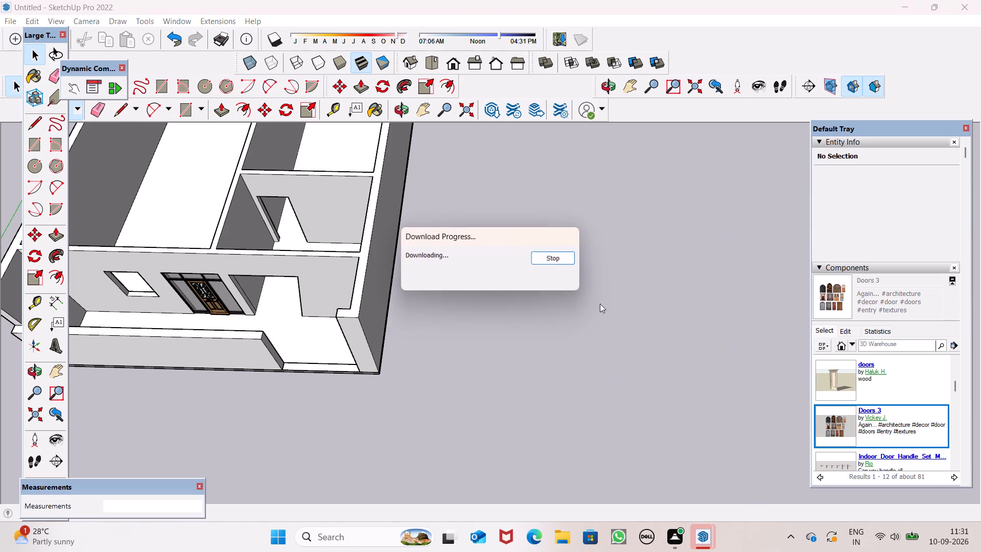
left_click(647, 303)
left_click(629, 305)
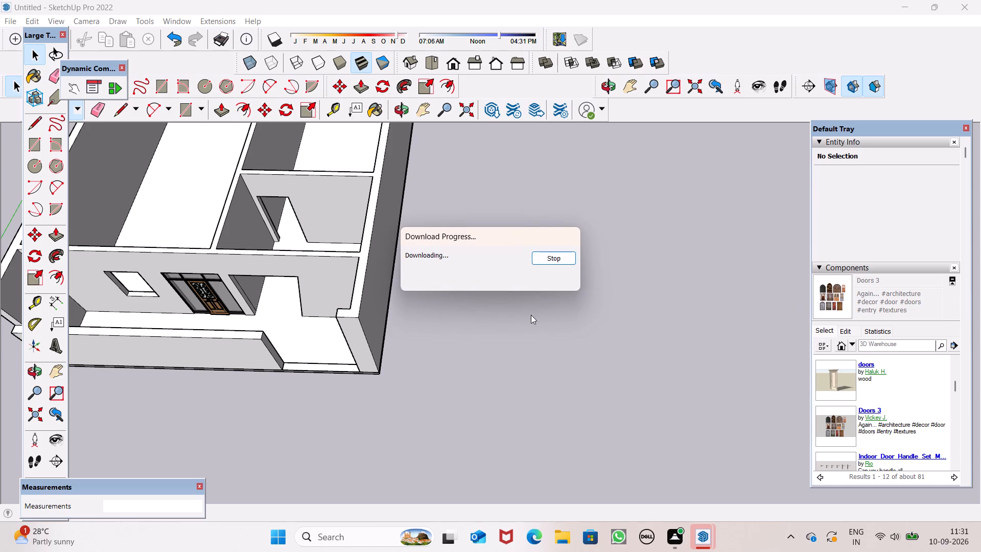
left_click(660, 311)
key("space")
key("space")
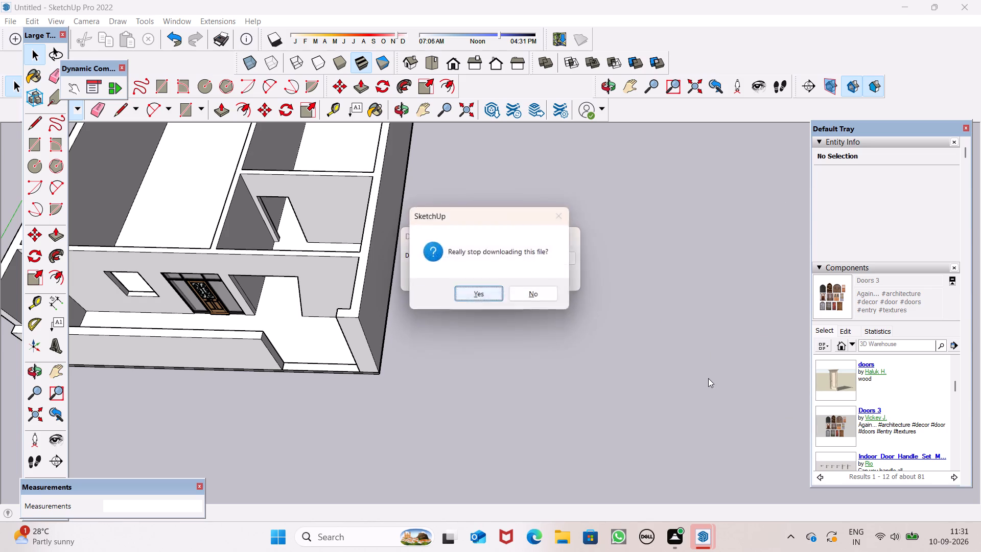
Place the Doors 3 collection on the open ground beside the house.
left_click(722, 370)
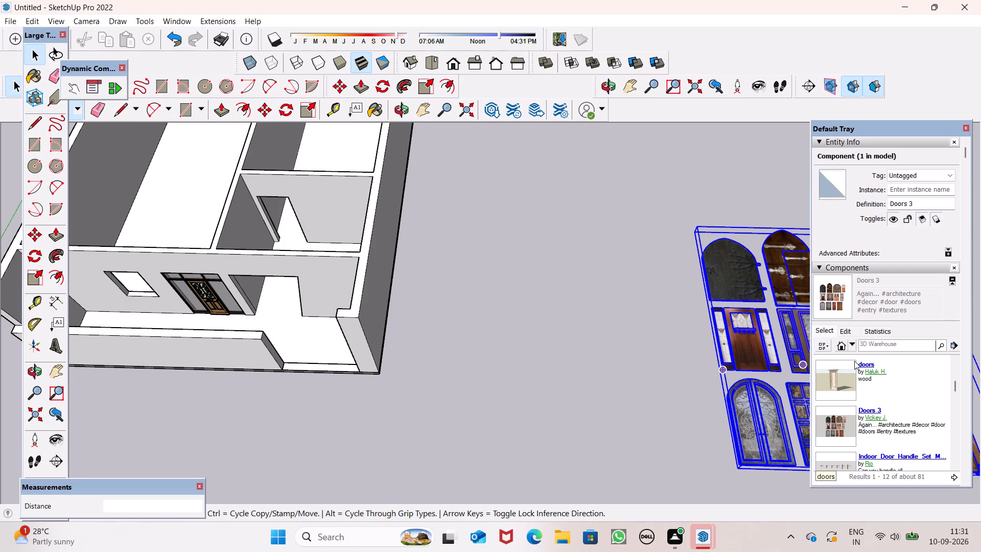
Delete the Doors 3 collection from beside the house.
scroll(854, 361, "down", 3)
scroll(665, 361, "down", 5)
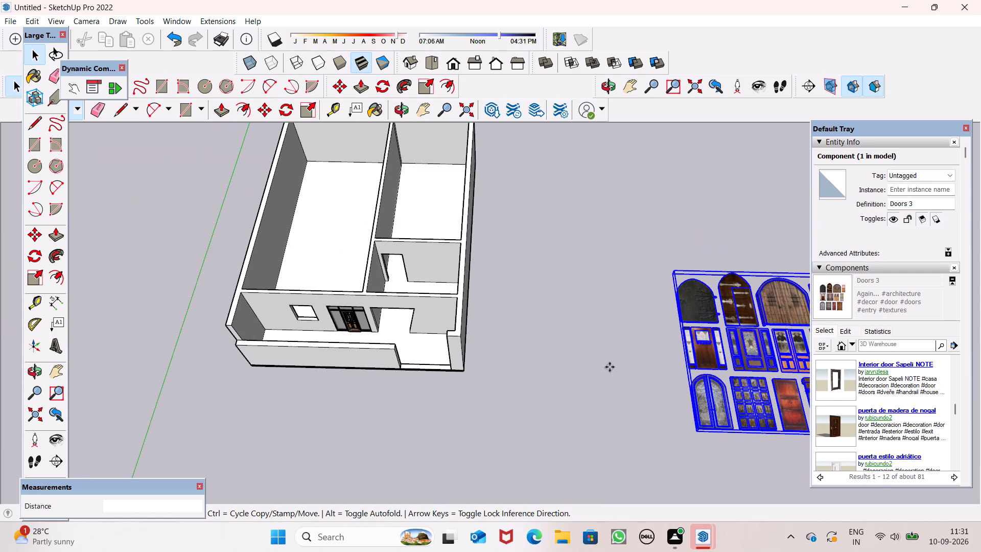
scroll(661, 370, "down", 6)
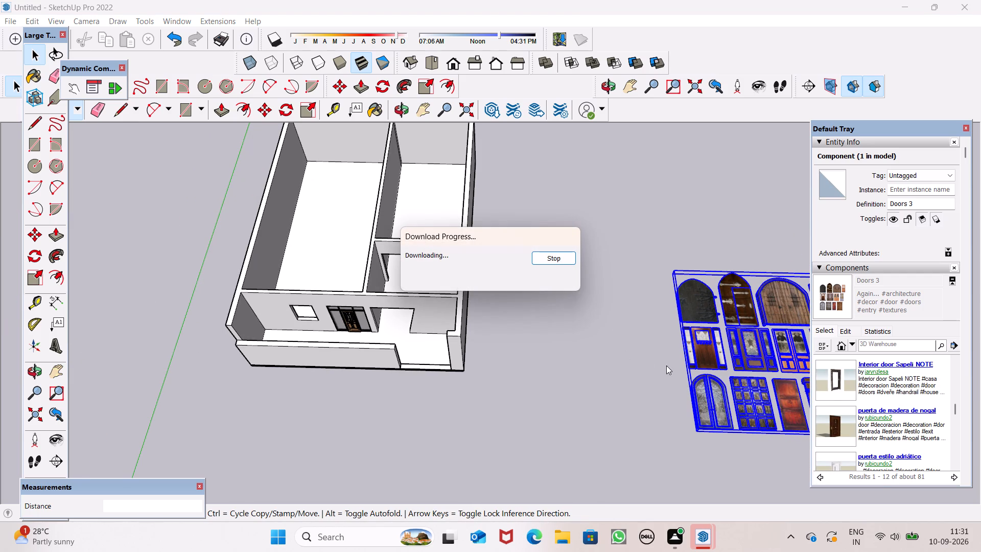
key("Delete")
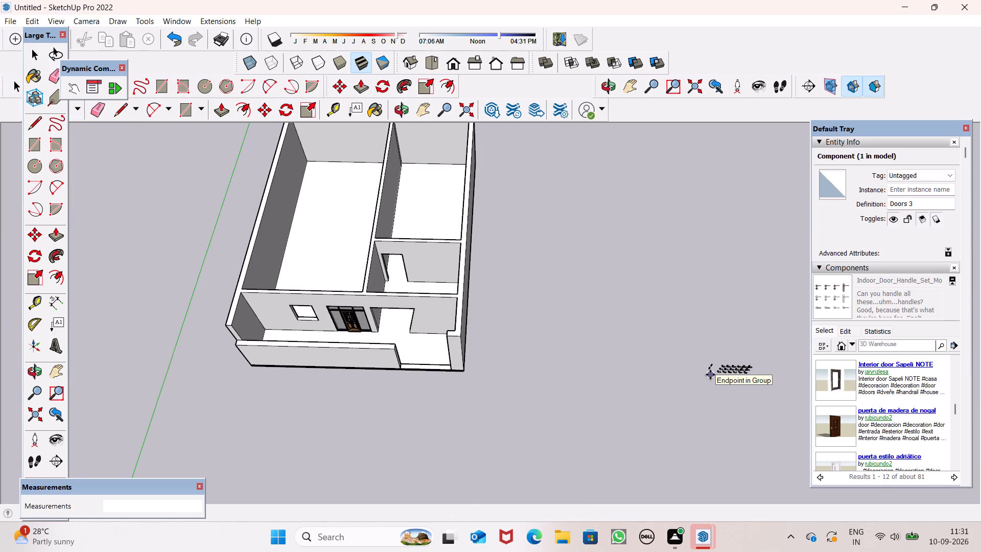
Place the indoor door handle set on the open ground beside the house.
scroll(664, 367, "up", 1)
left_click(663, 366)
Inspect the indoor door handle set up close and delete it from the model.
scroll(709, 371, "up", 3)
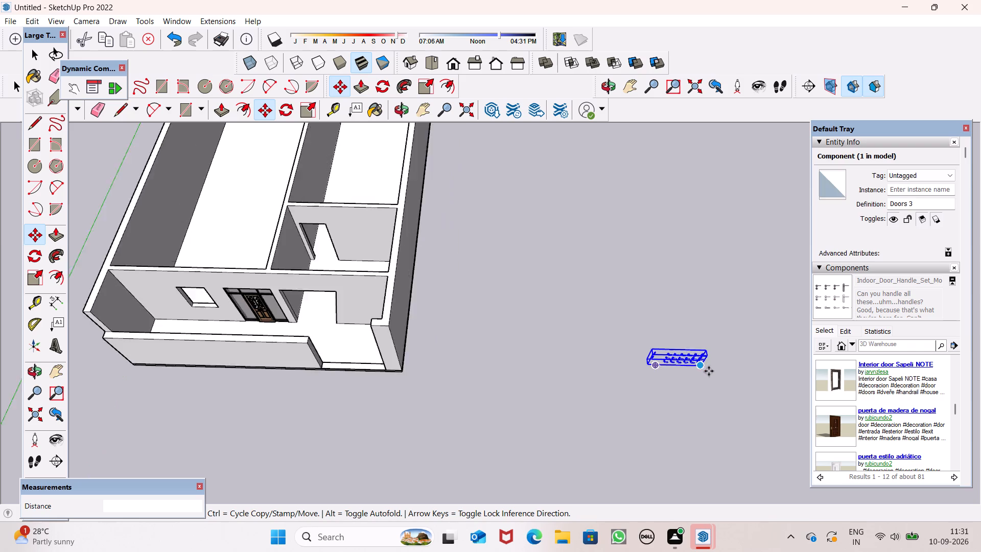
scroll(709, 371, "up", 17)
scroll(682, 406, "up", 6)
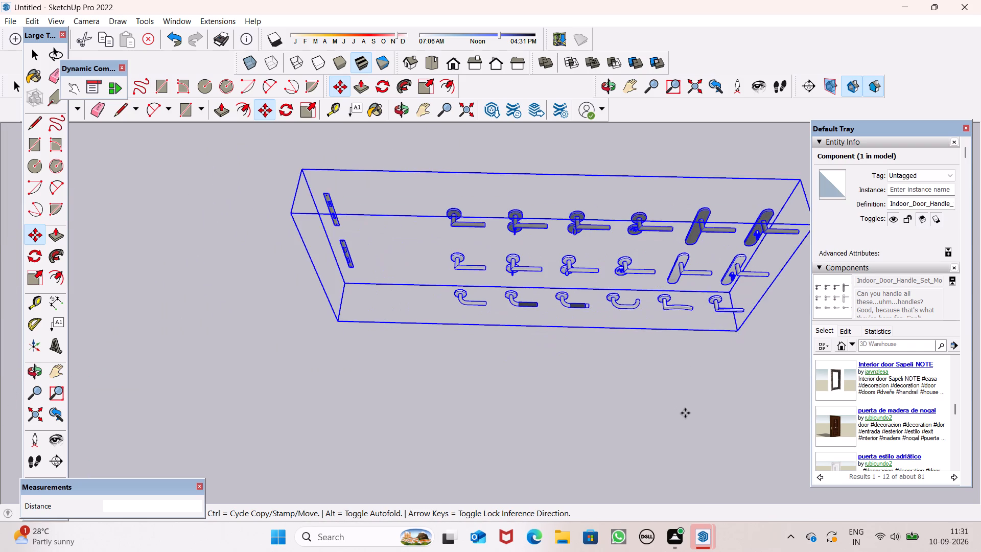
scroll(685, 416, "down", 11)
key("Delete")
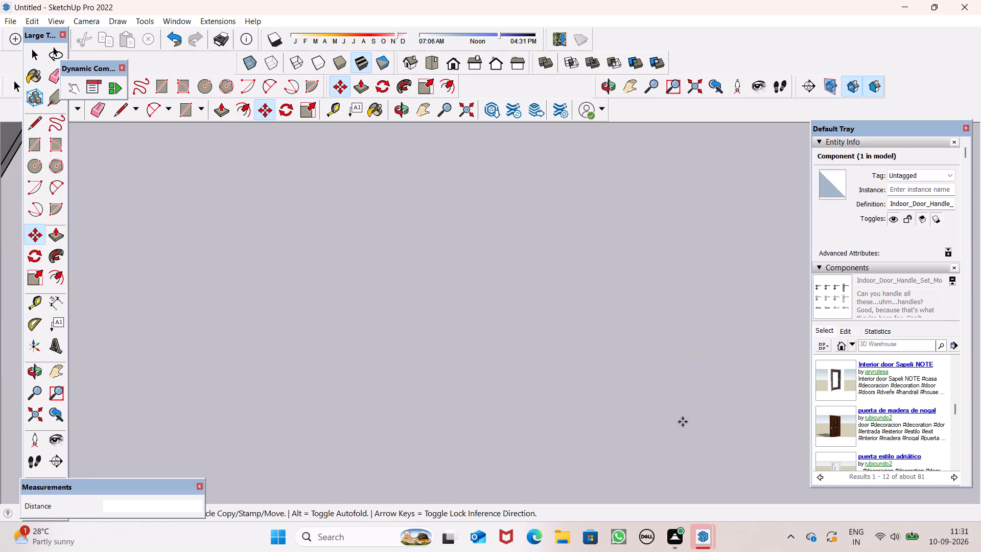
Insert the puerta medieval door from the 3D Warehouse results on the open ground beside the house.
scroll(683, 422, "down", 4)
scroll(731, 410, "down", 2)
scroll(853, 397, "down", 2)
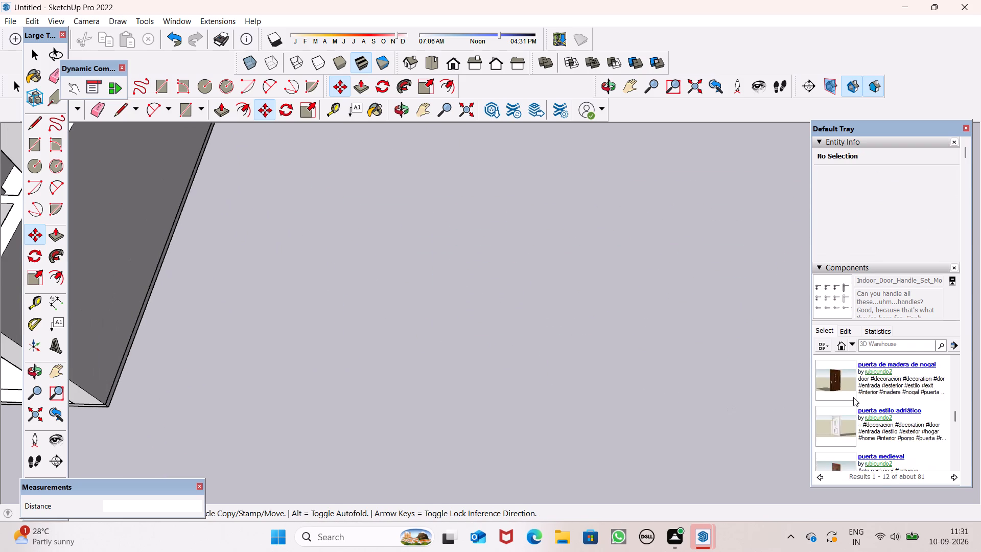
scroll(853, 397, "down", 1)
scroll(828, 407, "up", 1)
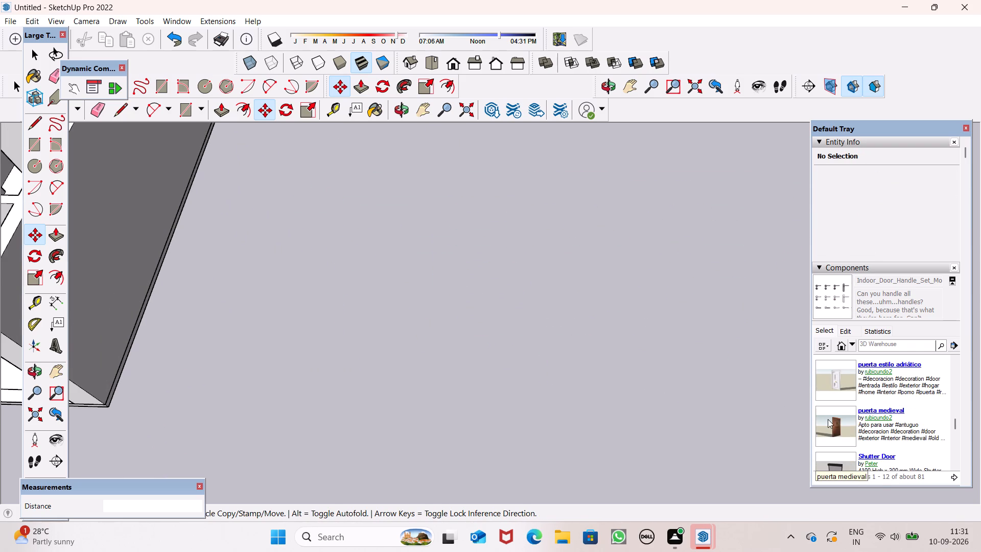
left_click(829, 428)
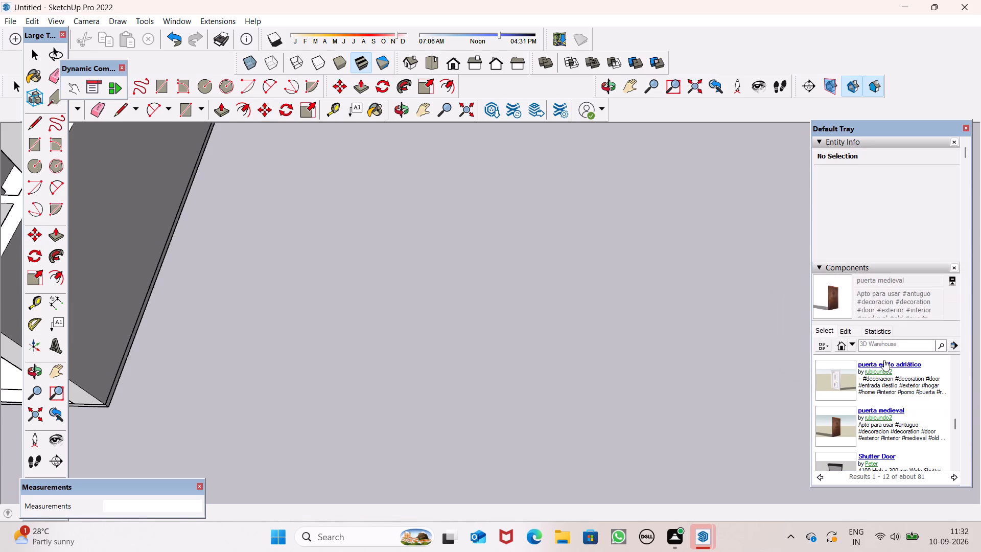
left_click(824, 306)
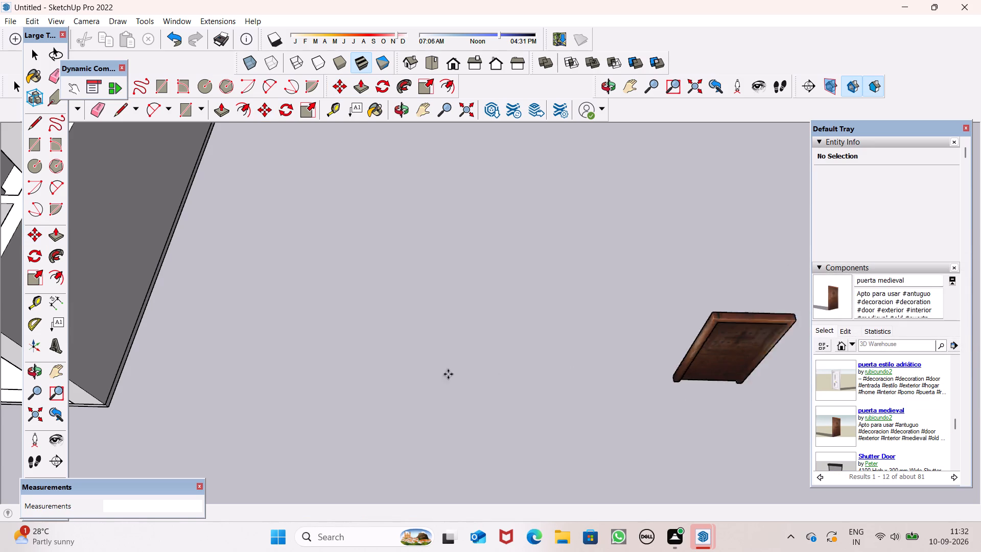
left_click(348, 376)
Move the puerta medieval door about 41' from the open ground beside the house into the small front room.
scroll(585, 365, "down", 6)
middle_click_drag(597, 376, 694, 353)
scroll(602, 377, "down", 1)
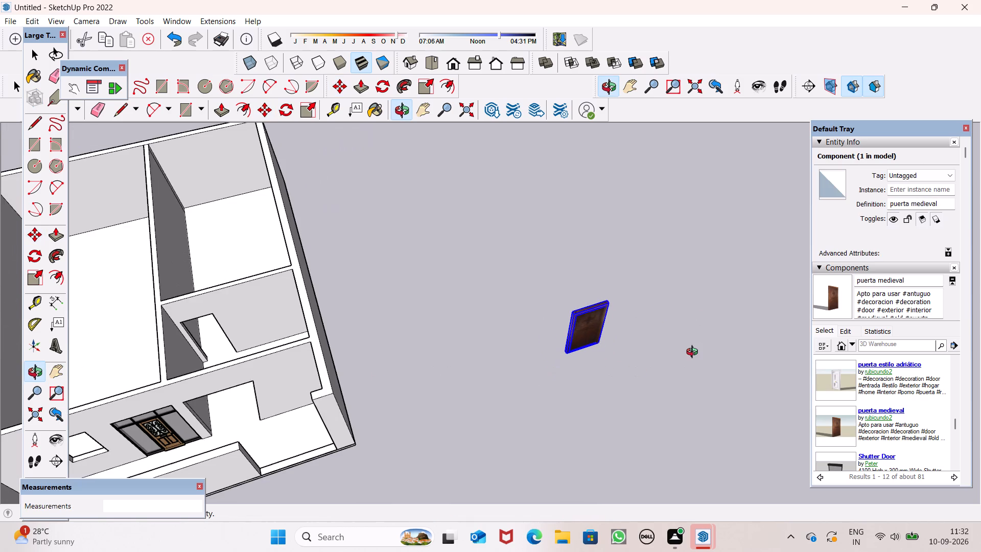
middle_click_drag(694, 353, 591, 204)
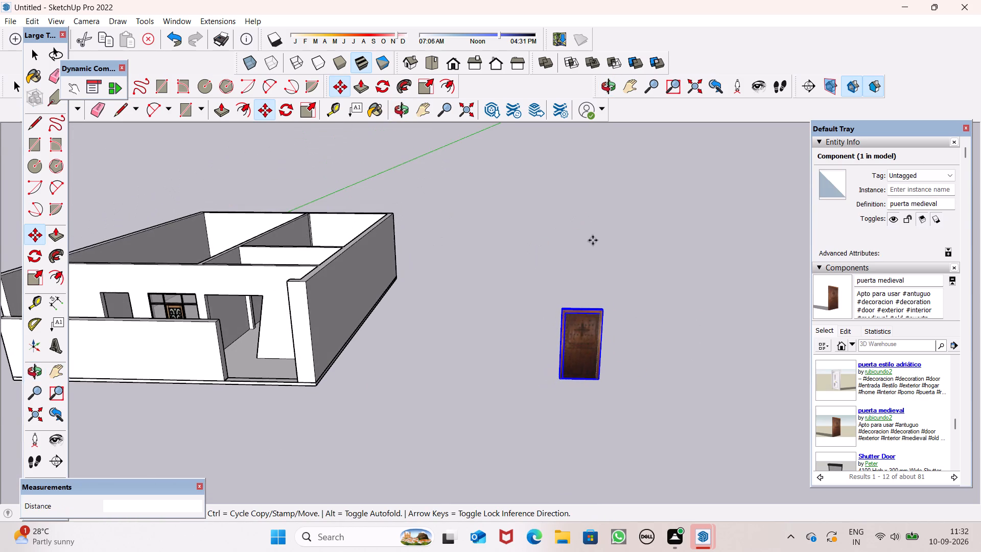
scroll(593, 240, "up", 3)
scroll(588, 246, "down", 2)
key("m")
key("Return")
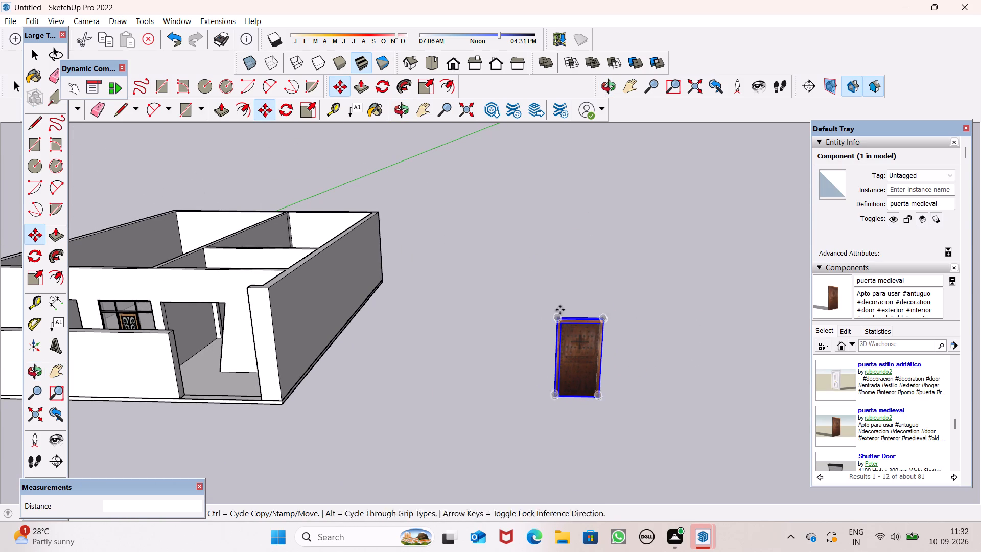
left_click_drag(598, 400, 199, 340)
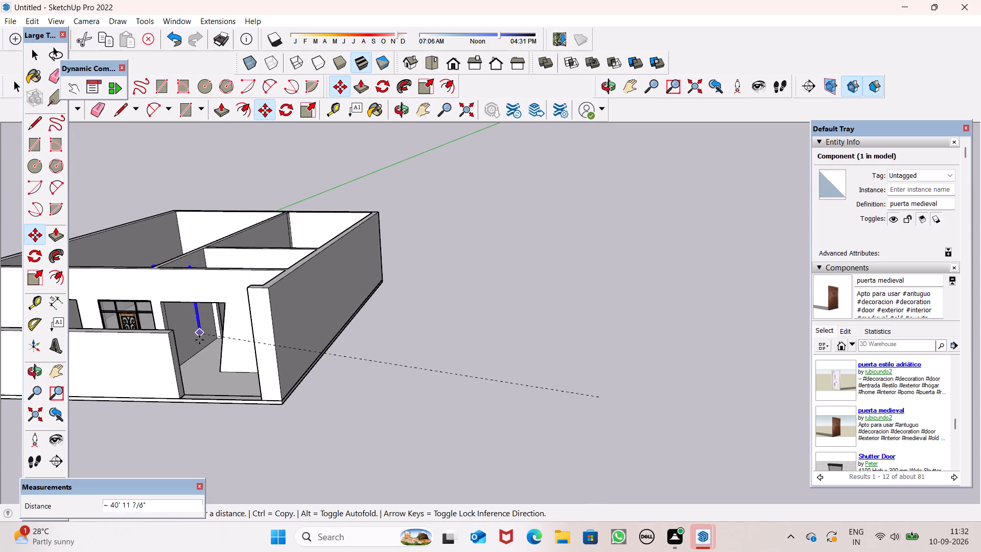
left_click_drag(199, 340, 226, 336)
Move the puerta medieval door by its bottom corner about 7' 4" across the small room toward the rear partition.
scroll(236, 301, "down", 5)
middle_click_drag(238, 301, 568, 393)
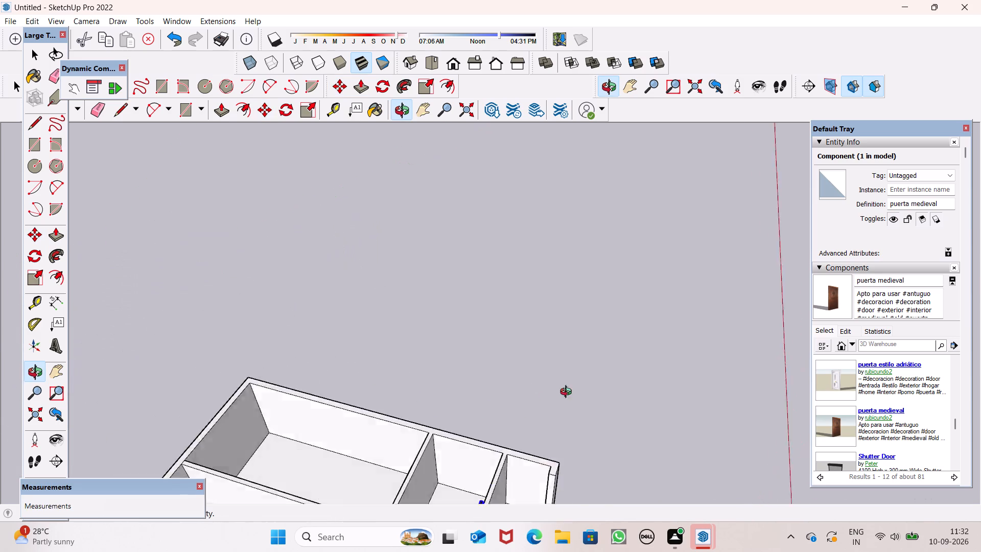
middle_click_drag(568, 393, 592, 356)
scroll(546, 344, "down", 7)
middle_click_drag(550, 442, 699, 539)
scroll(561, 376, "up", 5)
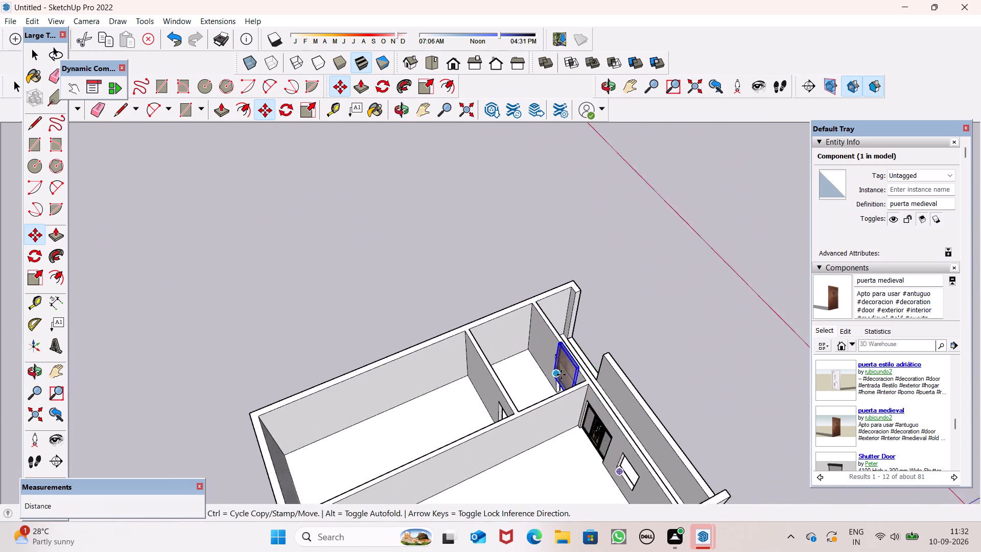
scroll(561, 375, "up", 8)
middle_click_drag(559, 412, 632, 461)
scroll(568, 379, "up", 6)
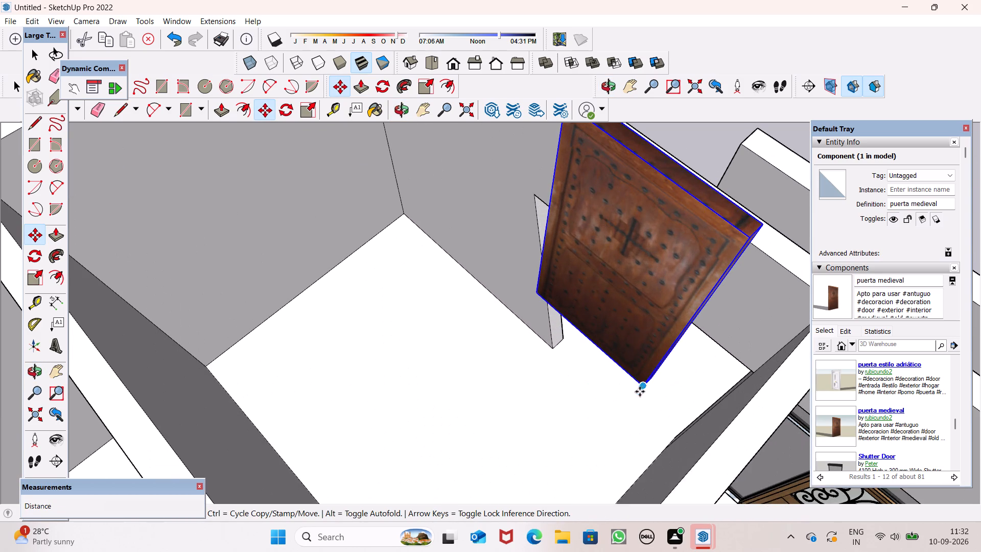
left_click_drag(645, 387, 464, 546)
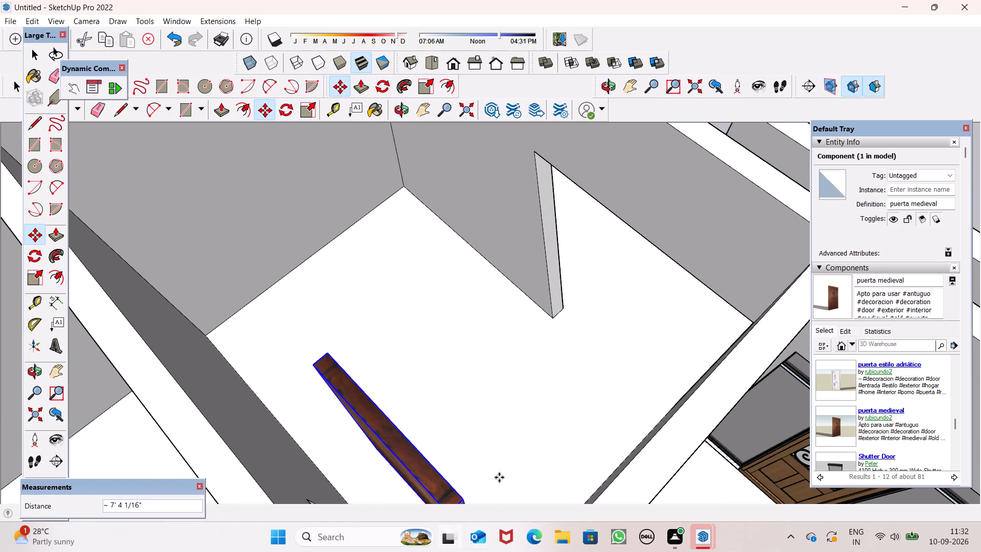
Move the door about 2' 4" so its bottom corner snaps to the base corner of the rear partition's doorway.
scroll(534, 271, "down", 8)
middle_click_drag(534, 344, 660, 238)
middle_click_drag(516, 412, 518, 413)
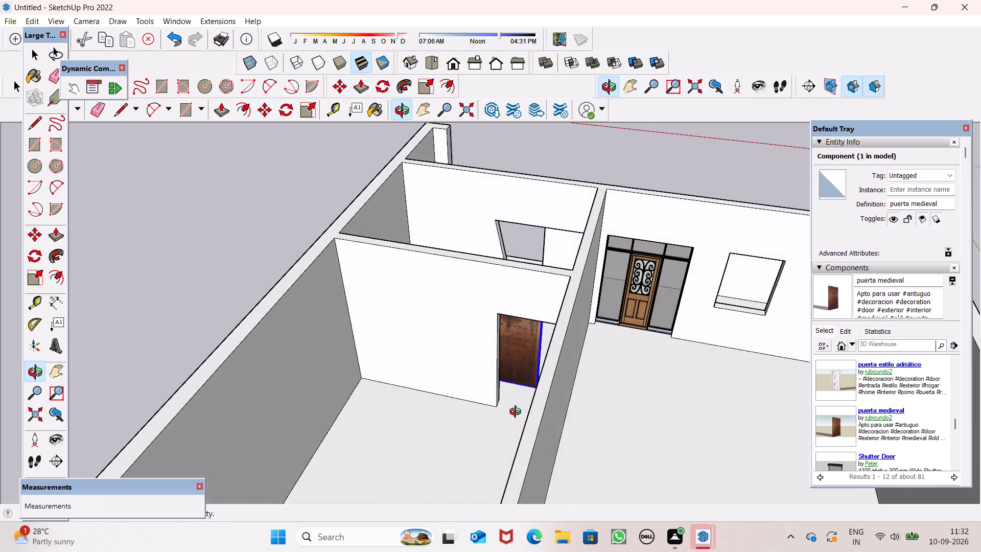
middle_click_drag(518, 413, 562, 403)
scroll(567, 371, "up", 4)
scroll(587, 352, "down", 1)
scroll(589, 352, "up", 4)
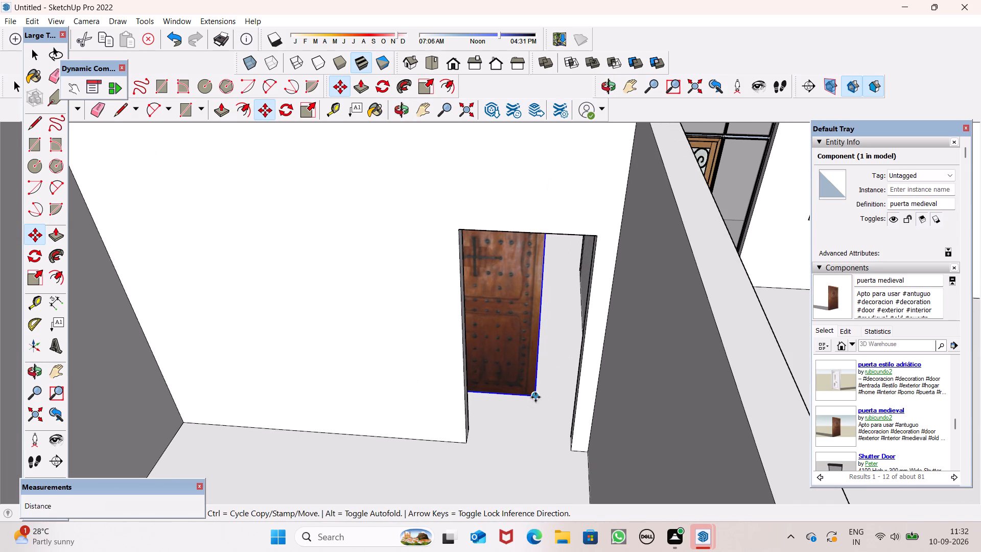
left_click_drag(535, 396, 572, 450)
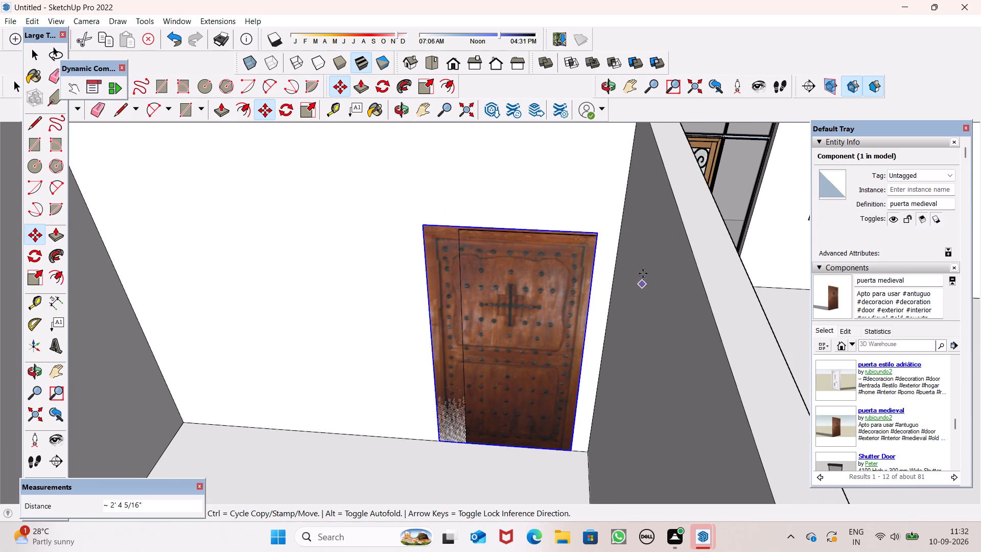
Scale the puerta medieval door uniformly from its top corner to about 0.78 to fit the doorway's width.
left_click(427, 88)
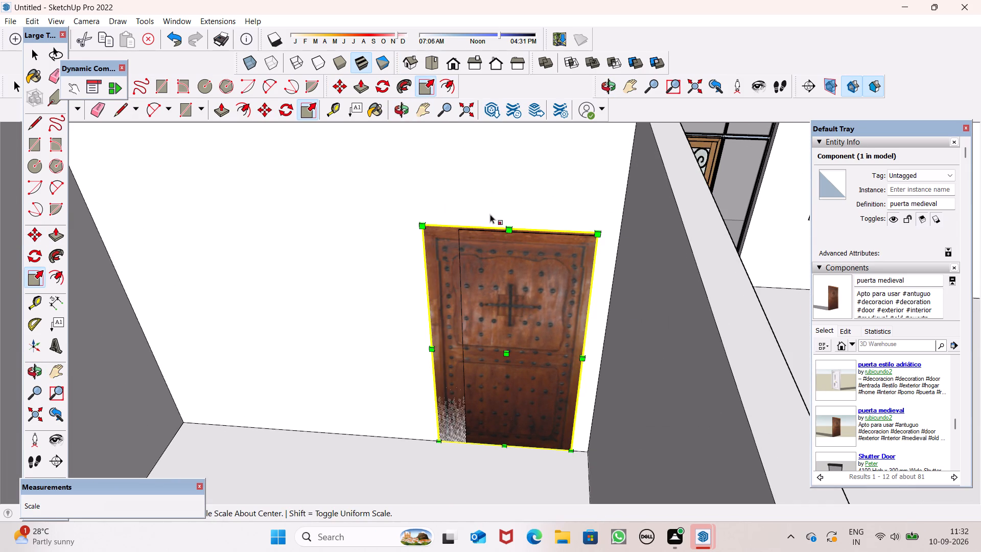
left_click_drag(431, 230, 447, 230)
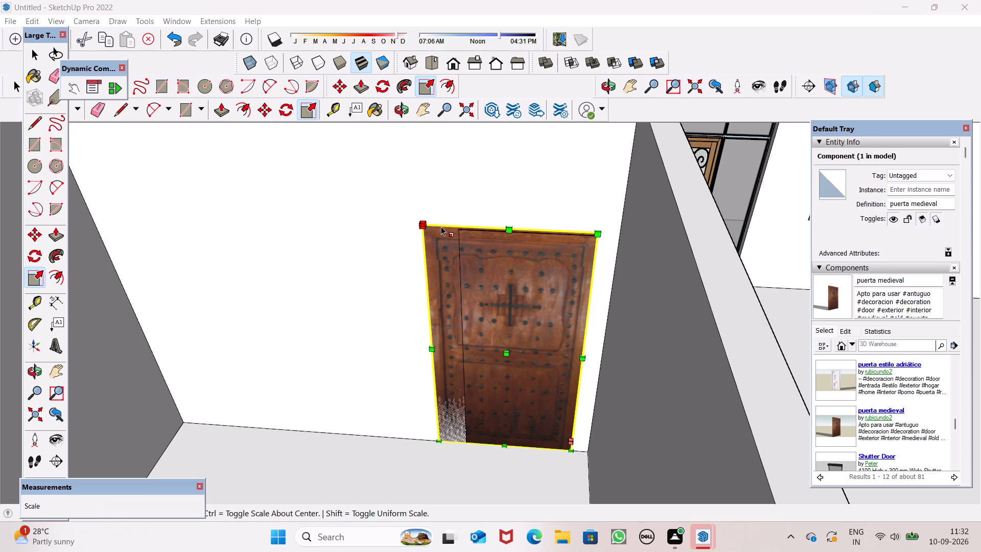
left_click_drag(427, 229, 502, 240)
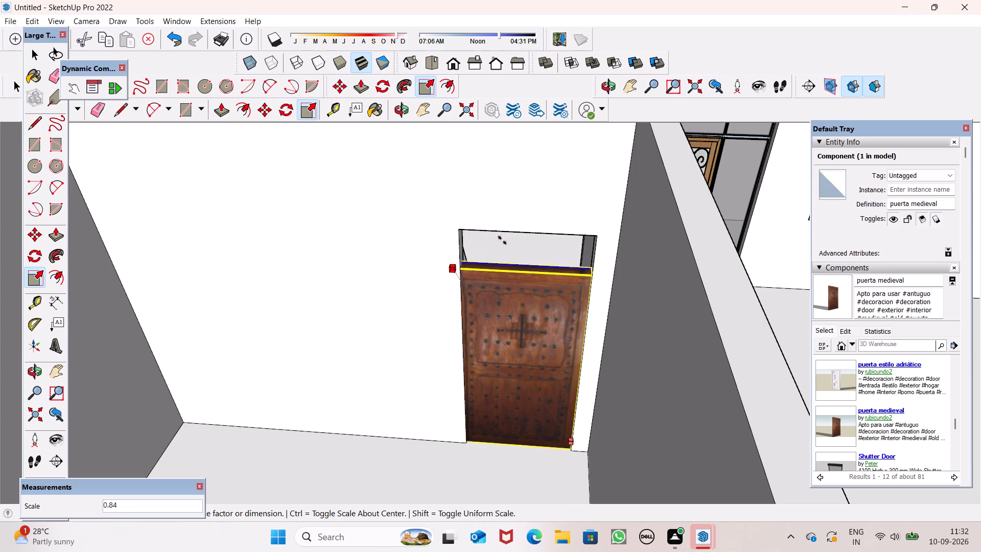
left_click_drag(502, 240, 508, 256)
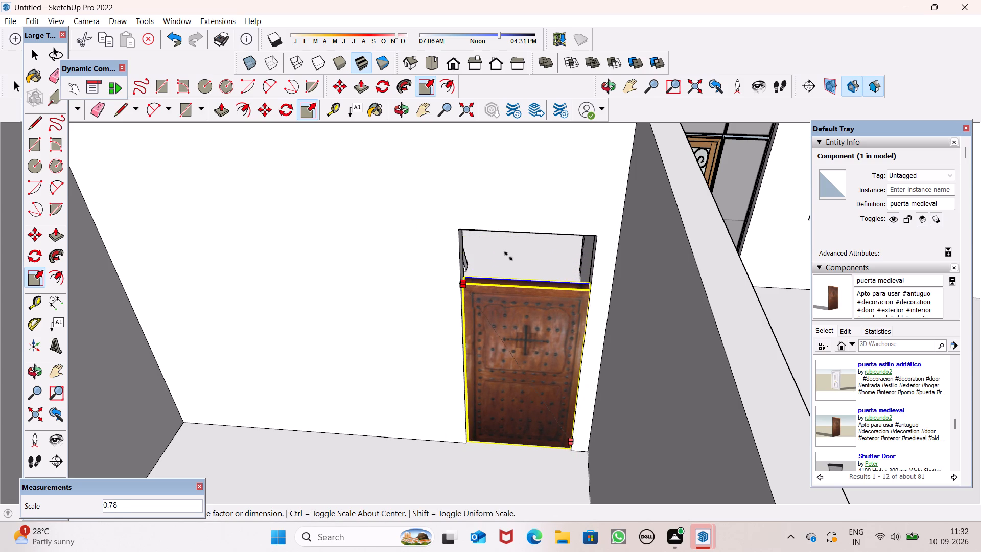
left_click_drag(508, 256, 508, 257)
Stretch the door's height along the blue axis by about 1.19 and again by about 1.04 to meet the doorway's top.
scroll(527, 274, "up", 5)
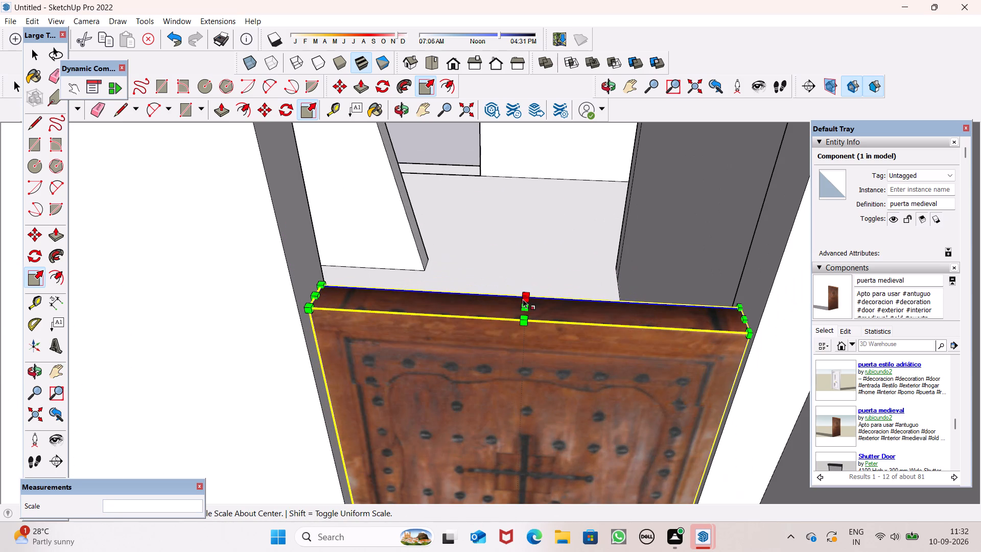
left_click_drag(524, 304, 452, 112)
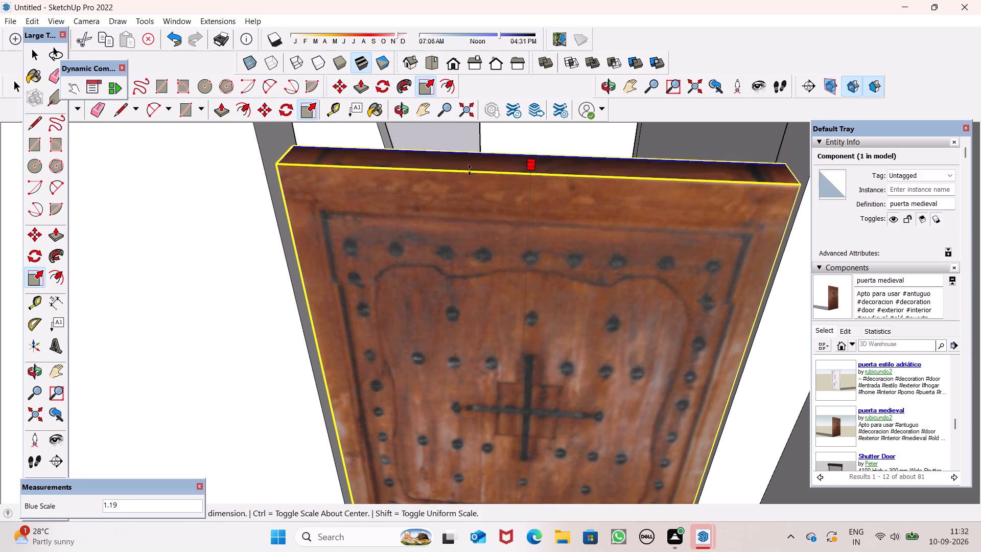
left_click(473, 168)
scroll(509, 210, "down", 7)
middle_click_drag(536, 226, 579, 236)
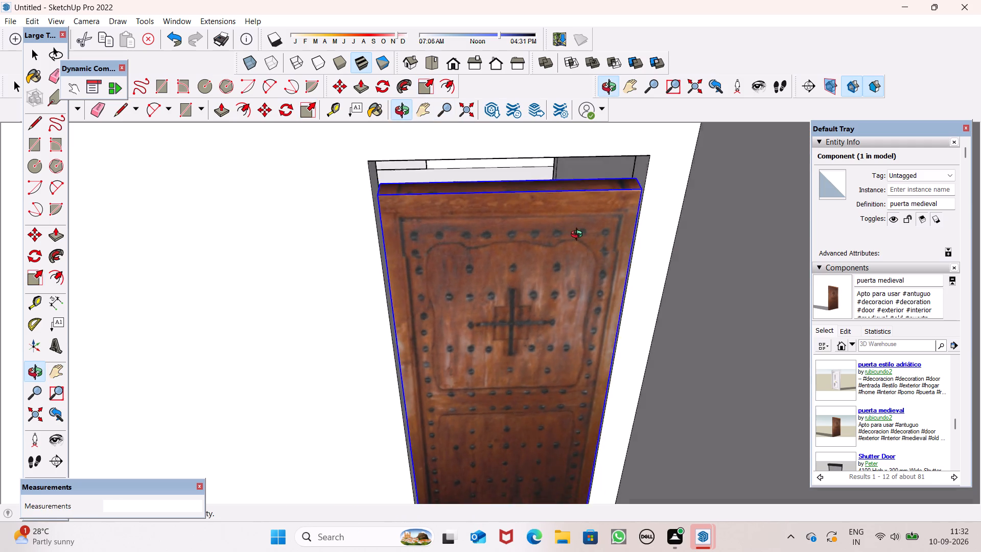
middle_click_drag(579, 236, 625, 224)
scroll(462, 203, "up", 3)
scroll(350, 192, "up", 3)
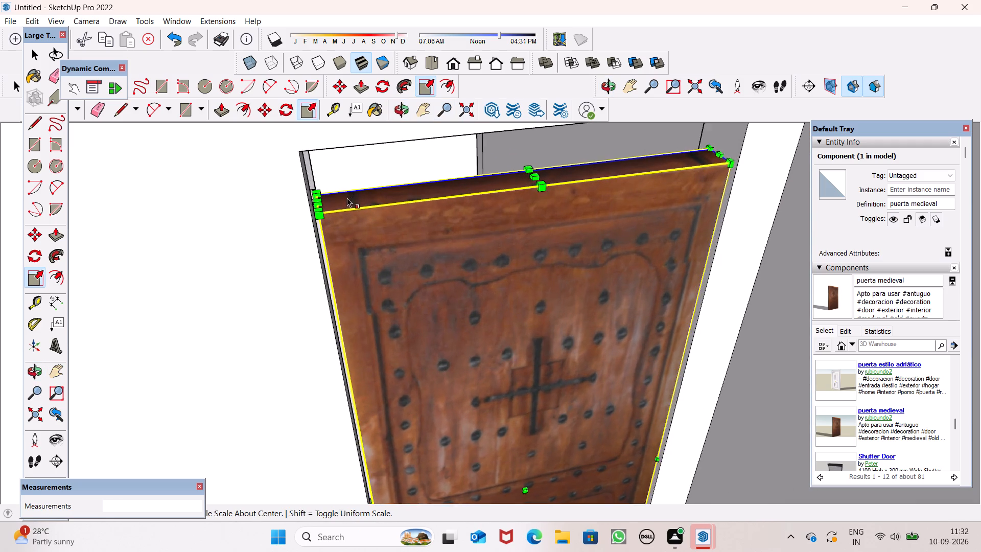
scroll(347, 198, "up", 2)
left_click_drag(309, 203, 306, 203)
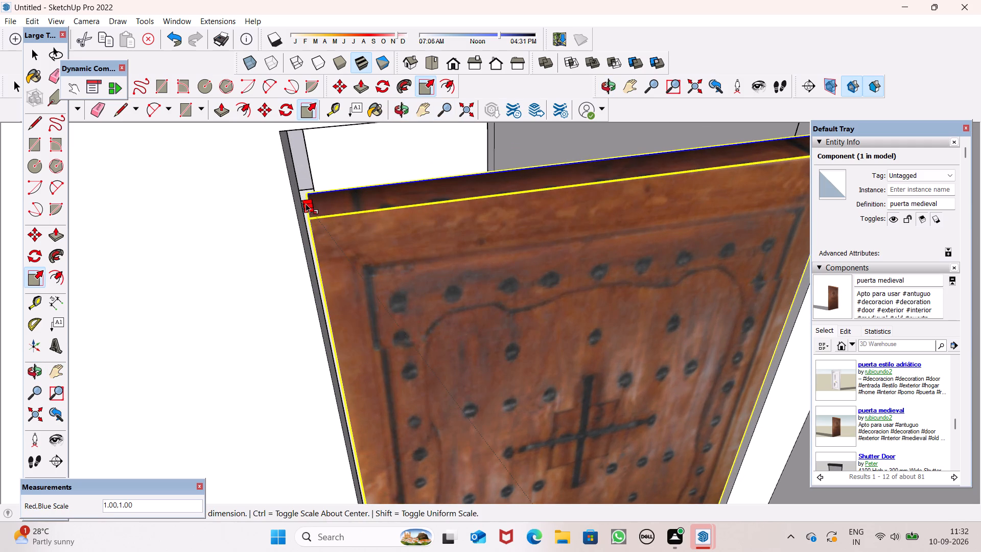
left_click_drag(306, 203, 305, 204)
scroll(432, 203, "down", 5)
scroll(516, 162, "up", 2)
scroll(528, 171, "down", 4)
left_click_drag(540, 184, 534, 161)
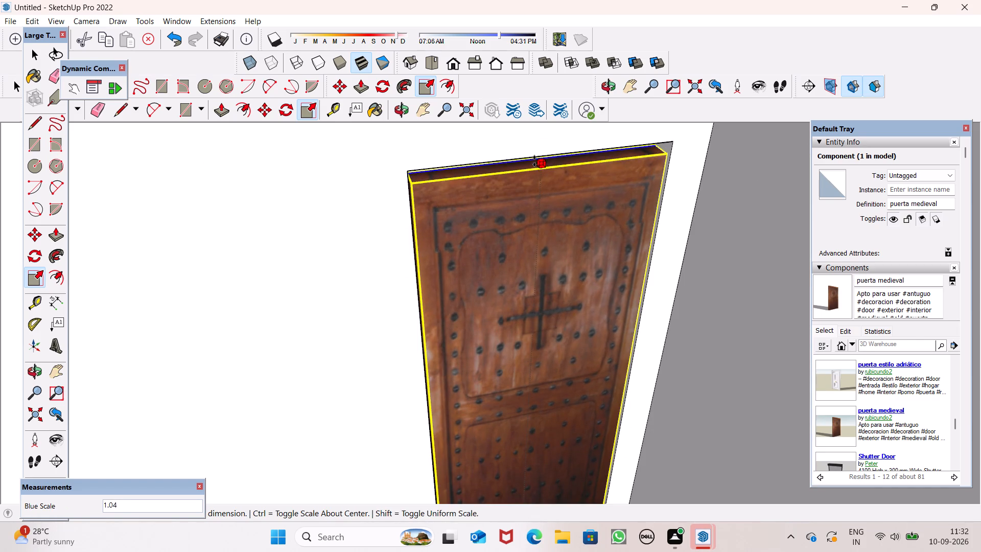
left_click_drag(534, 161, 534, 157)
Examine how the fitted door meets the doorway jamb nearest the room's side wall and the floor.
scroll(553, 195, "down", 7)
middle_click_drag(564, 247, 458, 214)
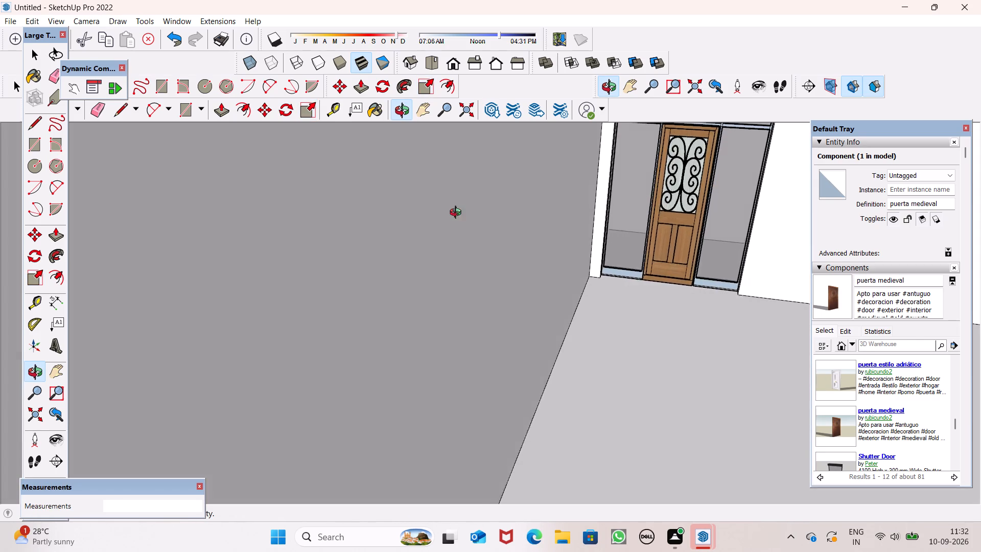
middle_click_drag(458, 214, 520, 216)
scroll(574, 283, "up", 9)
scroll(532, 292, "up", 6)
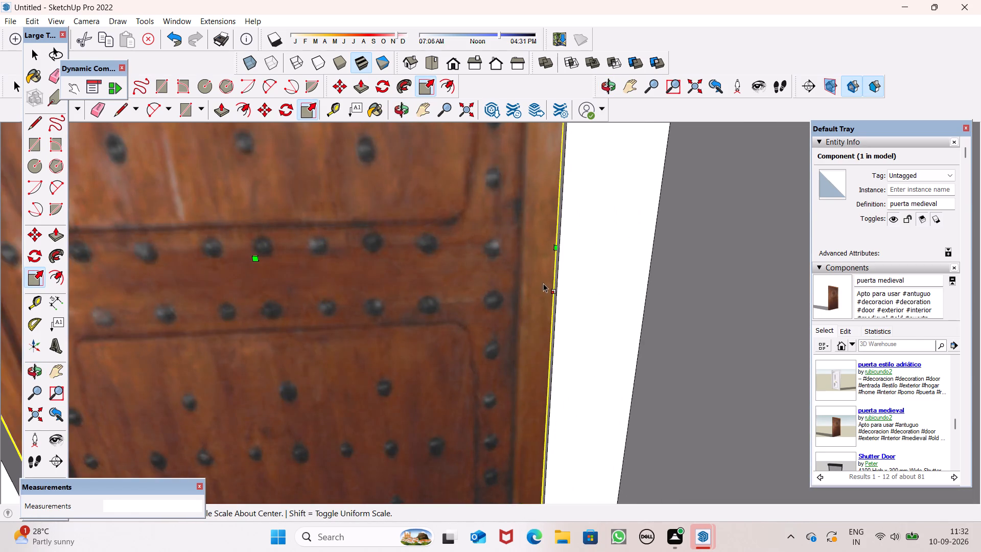
scroll(602, 285, "up", 8)
middle_click_drag(562, 281, 574, 281)
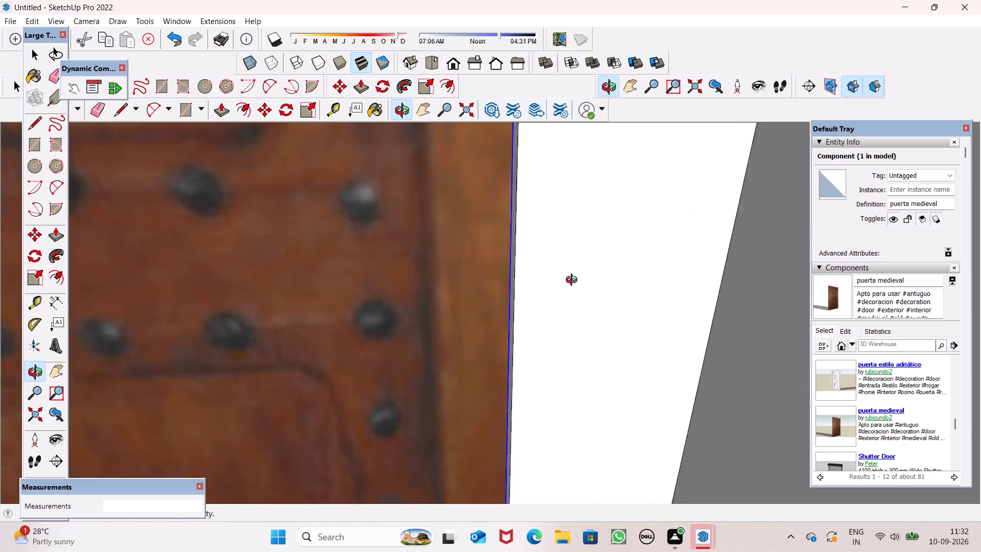
middle_click_drag(574, 281, 581, 258)
scroll(588, 127, "down", 20)
scroll(588, 127, "down", 3)
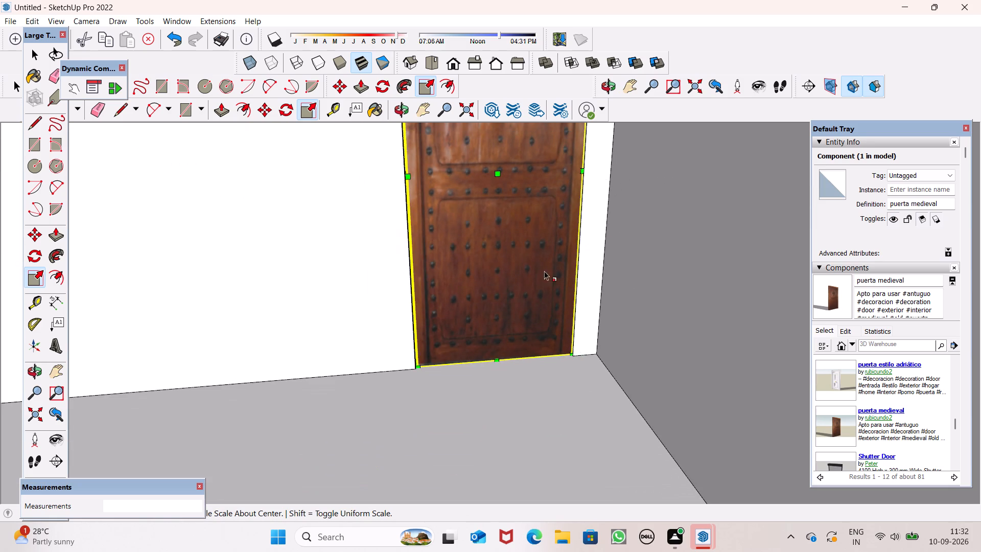
Widen the puerta medieval door slightly along the red axis to close the gap at the opposite doorway jamb.
scroll(511, 294, "up", 5)
middle_click_drag(435, 272, 554, 332)
middle_click_drag(479, 284, 470, 294)
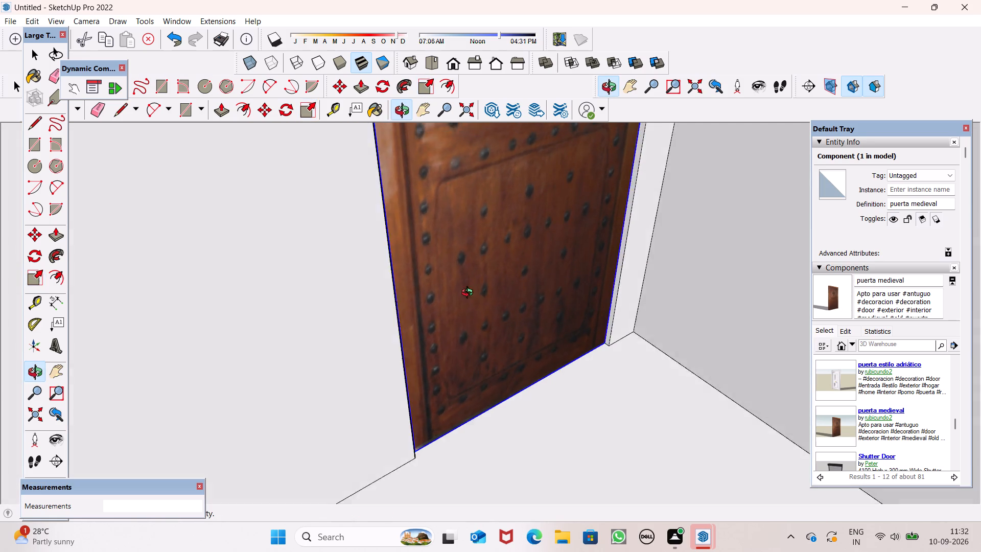
middle_click_drag(470, 294, 427, 324)
scroll(306, 193, "up", 10)
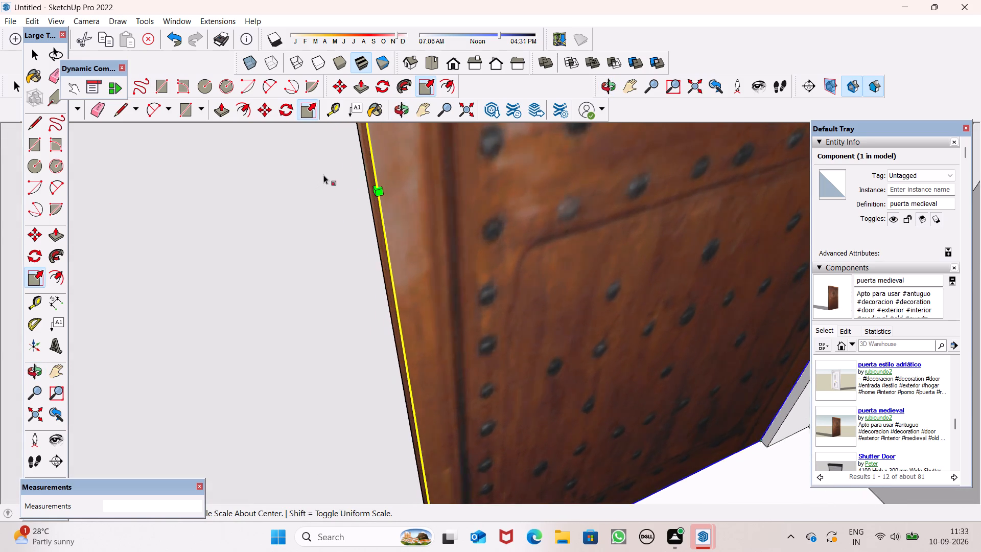
scroll(323, 175, "up", 2)
middle_click_drag(366, 196, 329, 235)
scroll(376, 135, "up", 1)
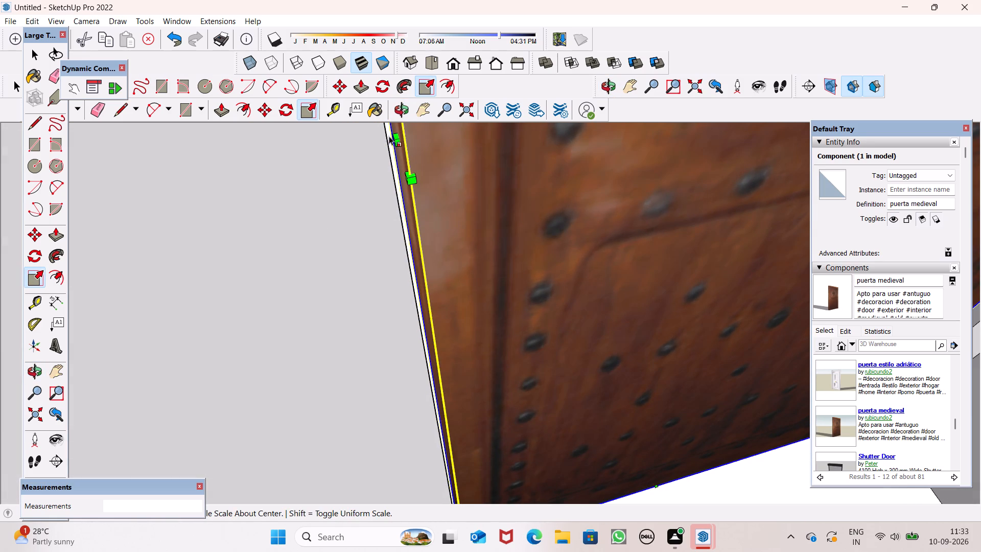
left_click_drag(399, 143, 389, 147)
scroll(450, 202, "down", 14)
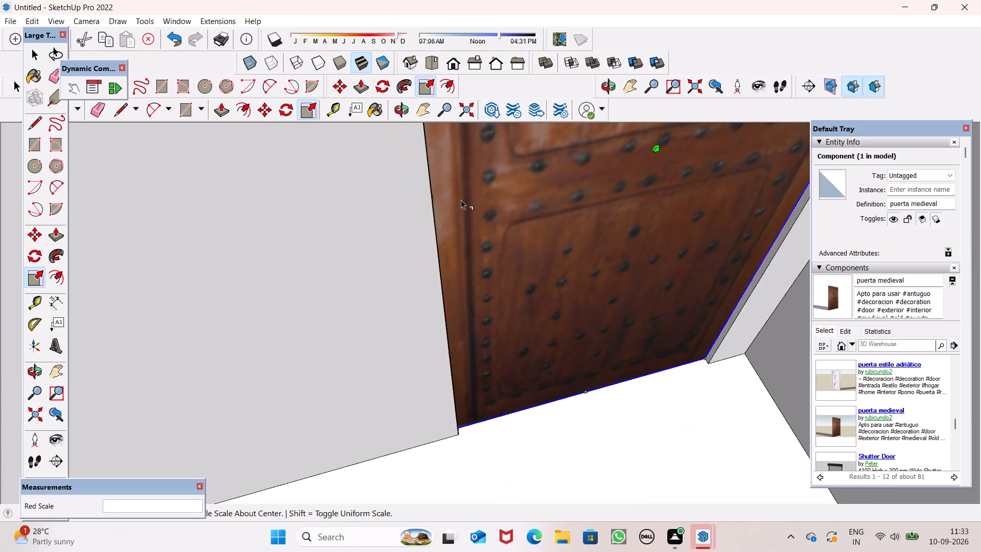
scroll(461, 200, "down", 2)
key("space")
key("space")
scroll(481, 201, "down", 12)
key("space")
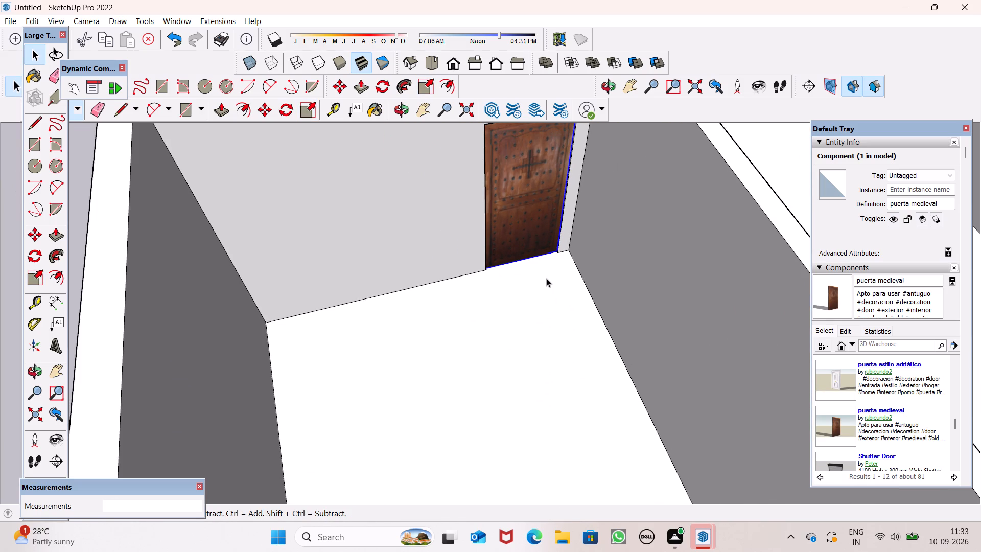
Select the house's white floor face and delete it.
left_click(546, 278)
scroll(530, 238, "down", 13)
left_click(382, 269)
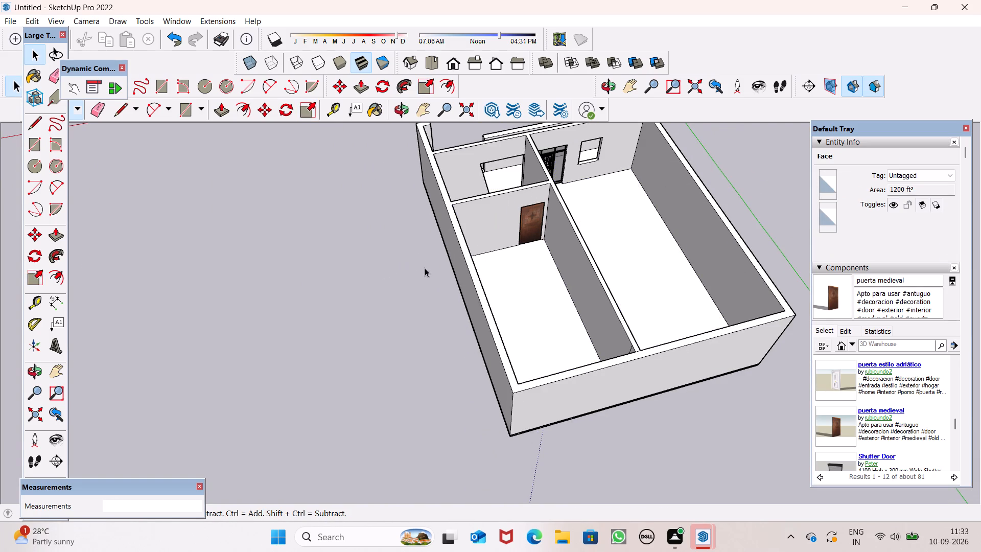
middle_click_drag(425, 267, 435, 279)
left_click(509, 291)
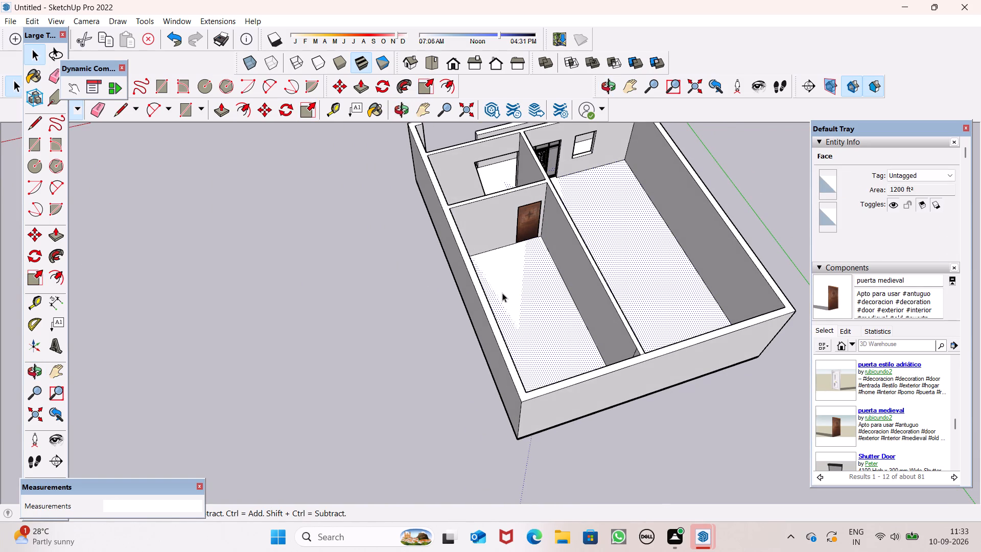
key("Delete")
Examine the house's underside, exterior walls and room layout from several angles.
middle_click_drag(477, 302, 763, 0)
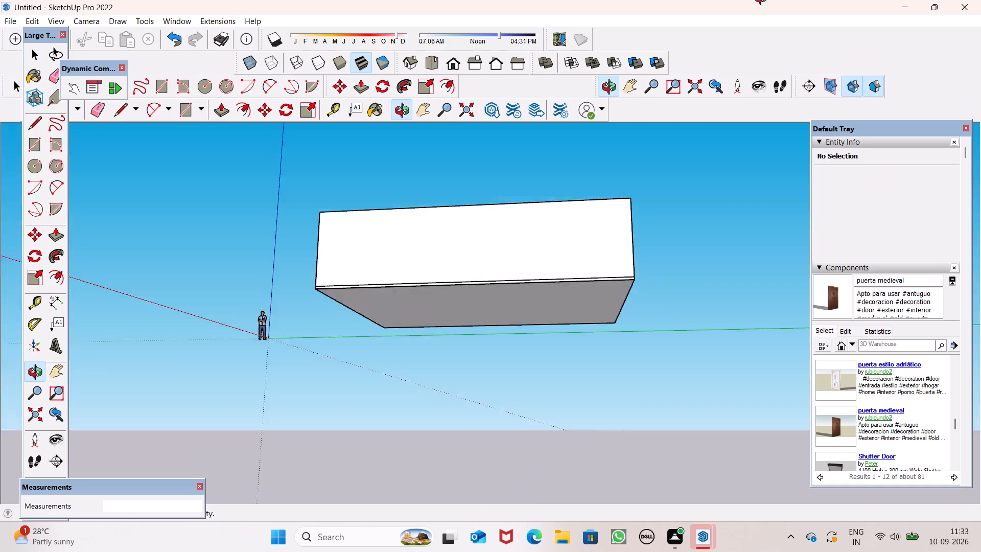
middle_click_drag(763, 0, 785, 21)
scroll(637, 244, "down", 7)
middle_click_drag(595, 273, 664, 419)
middle_click_drag(576, 383, 593, 422)
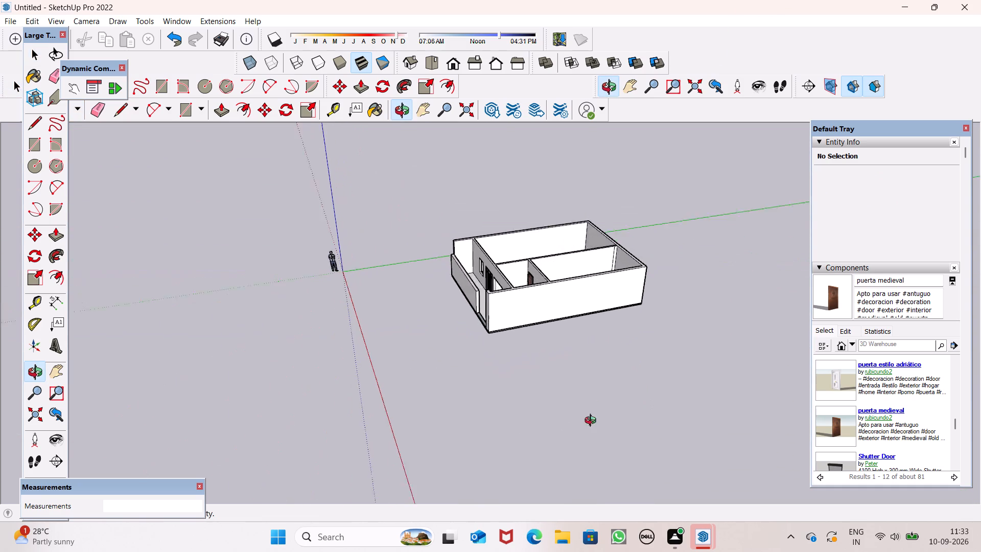
middle_click_drag(593, 422, 757, 511)
scroll(571, 306, "up", 7)
middle_click_drag(554, 378, 713, 402)
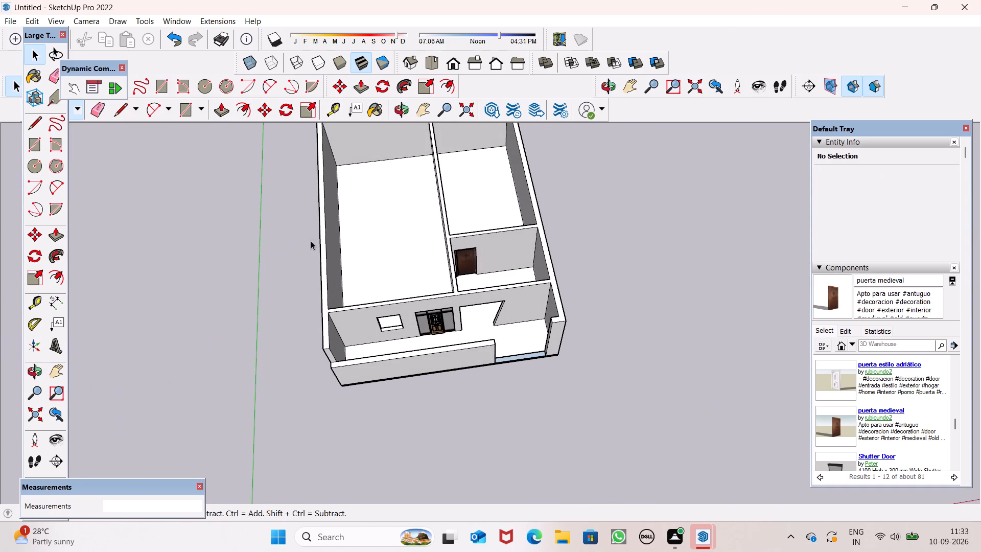
Draw a short line on the floor strip in the front wall's gap, starting at the gap's outer corner.
left_click(394, 269)
scroll(566, 337, "up", 6)
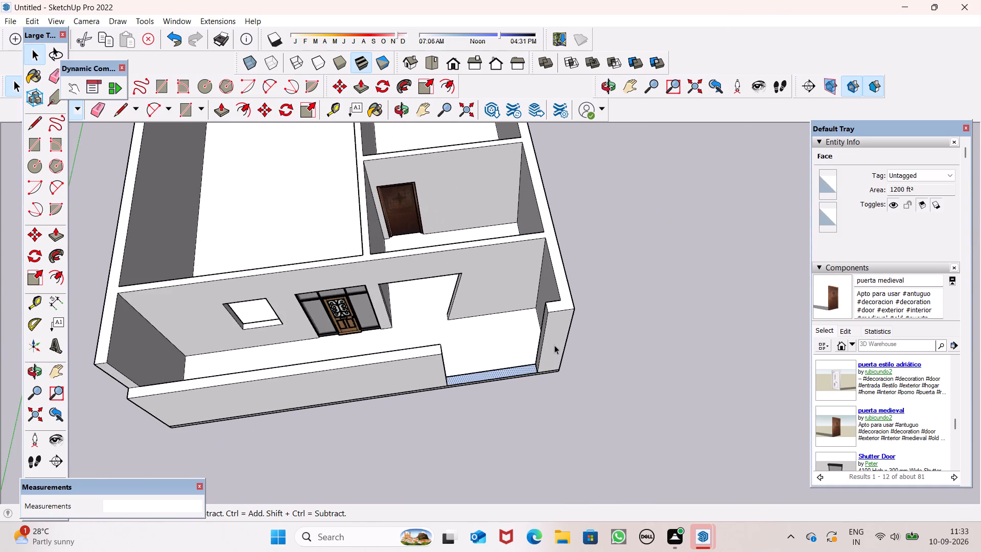
middle_click_drag(551, 384, 517, 337)
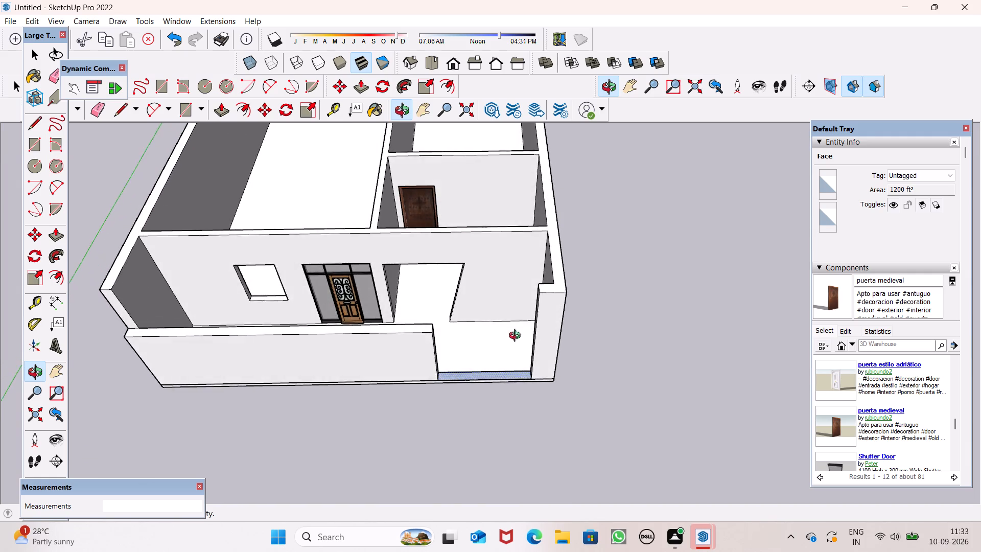
middle_click_drag(517, 337, 508, 366)
scroll(535, 297, "up", 5)
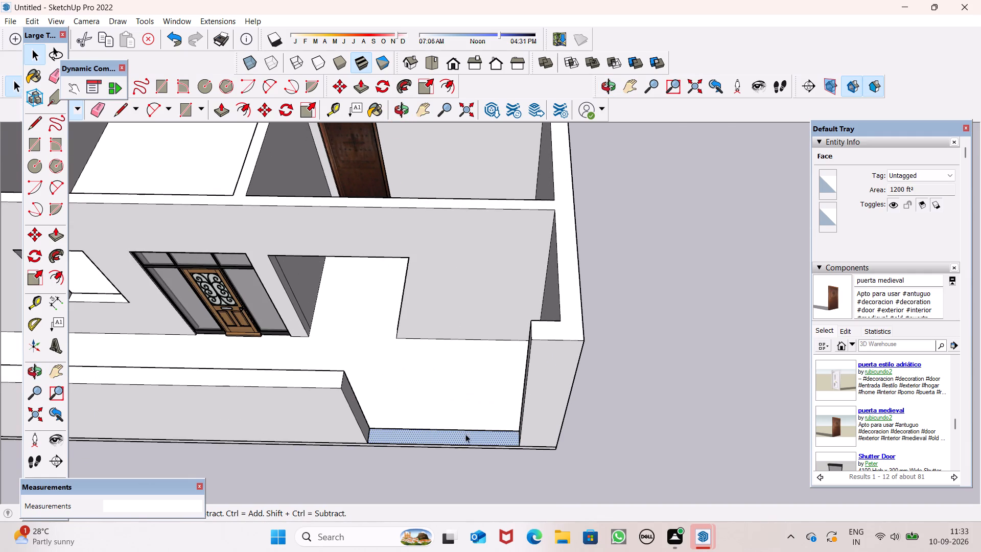
scroll(461, 441, "up", 7)
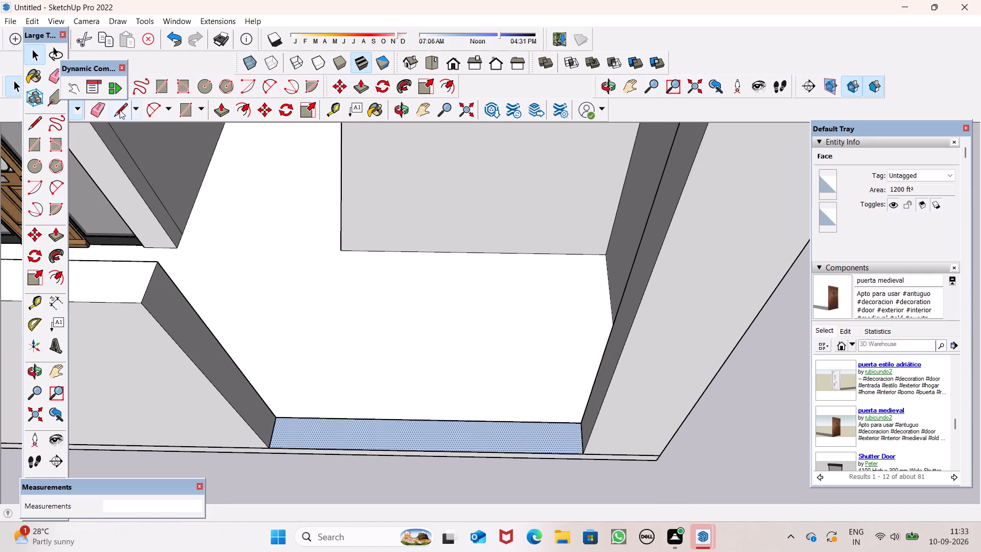
left_click(120, 110)
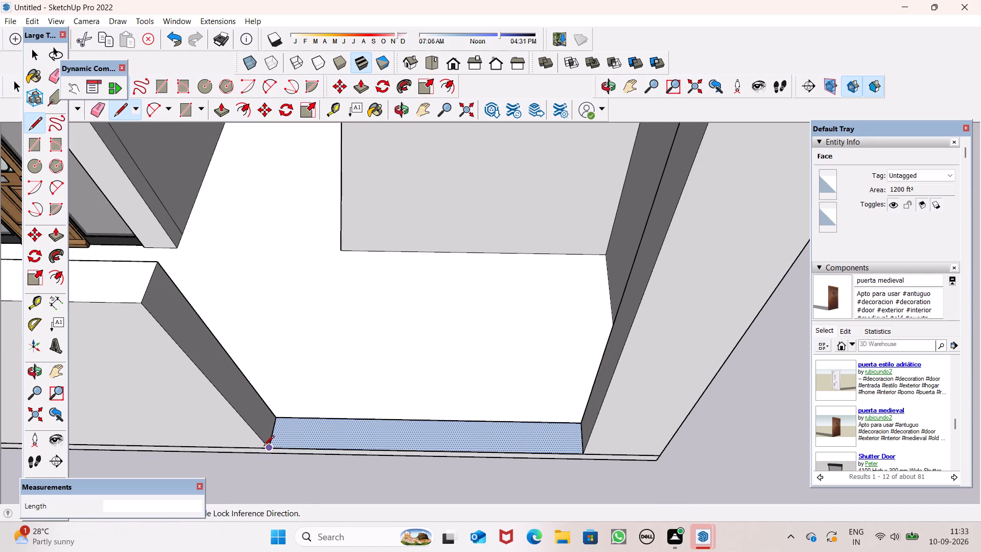
left_click(272, 449)
left_click(285, 445)
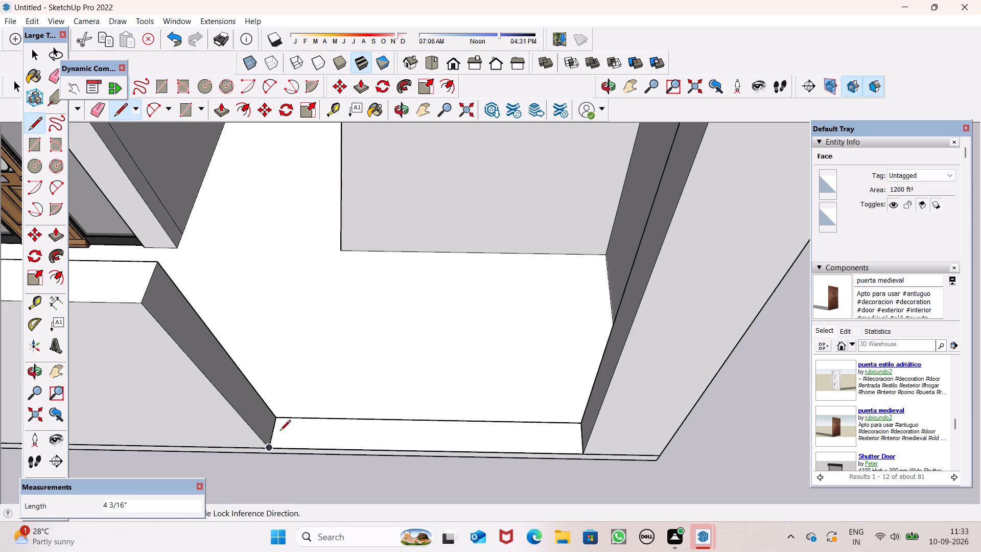
key("space")
Search 3D Warehouse for window.
scroll(317, 437, "down", 7)
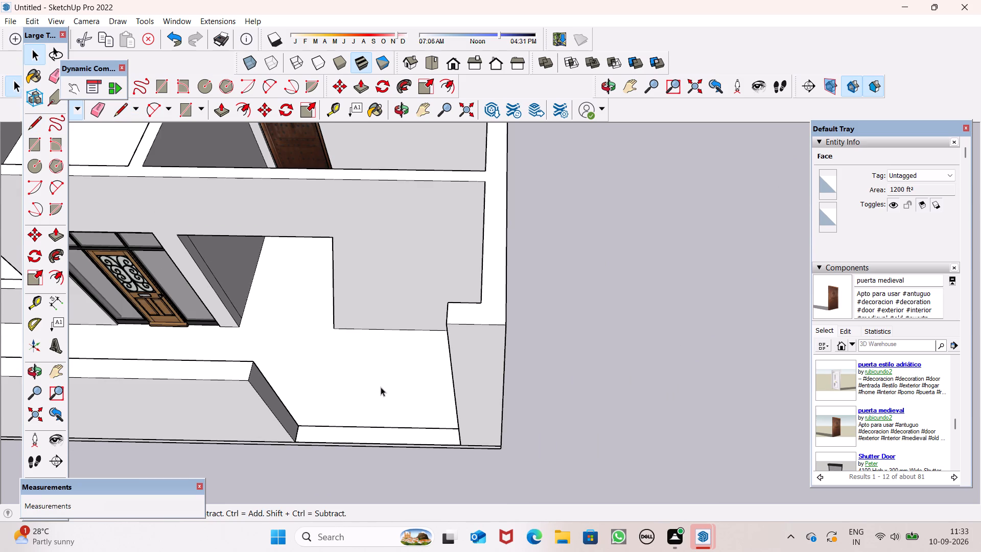
scroll(382, 385, "down", 8)
middle_click_drag(319, 381, 335, 271)
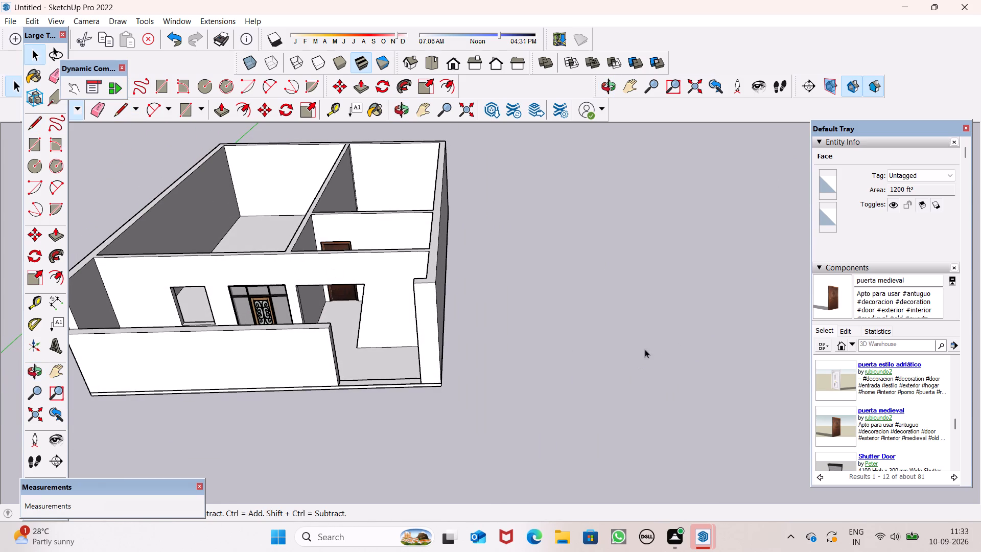
left_click(890, 340)
key("2")
key("BackSpace")
type("wim")
key("BackSpace")
key("n")
type("dow")
key("Return")
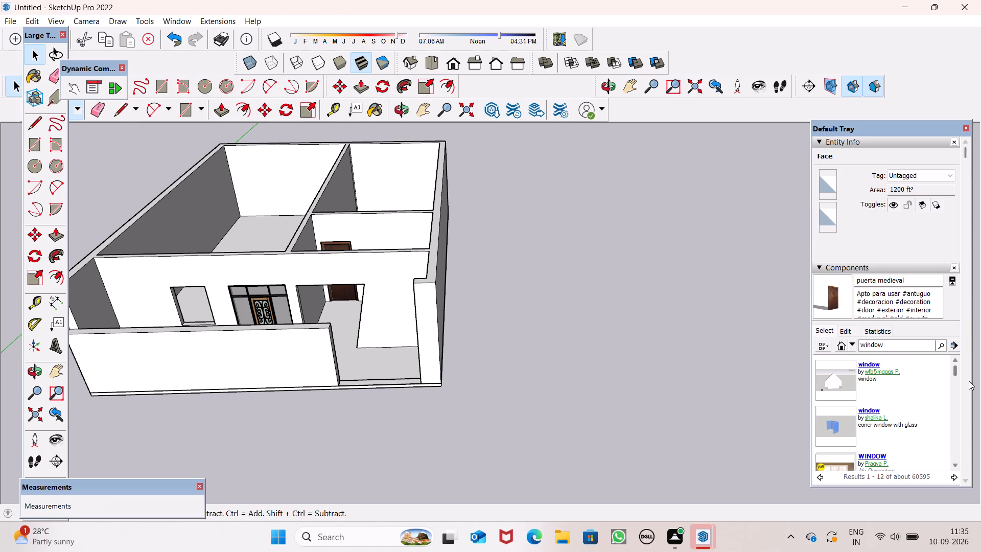
Insert the tall brown-framed window with a small lower pane from the results, placing it beside the house.
scroll(854, 406, "down", 5)
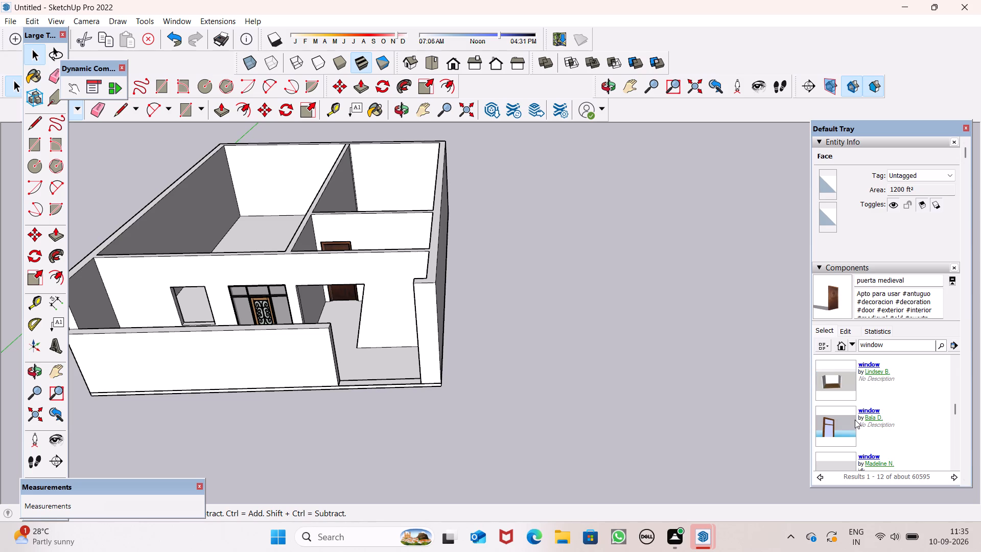
left_click(839, 432)
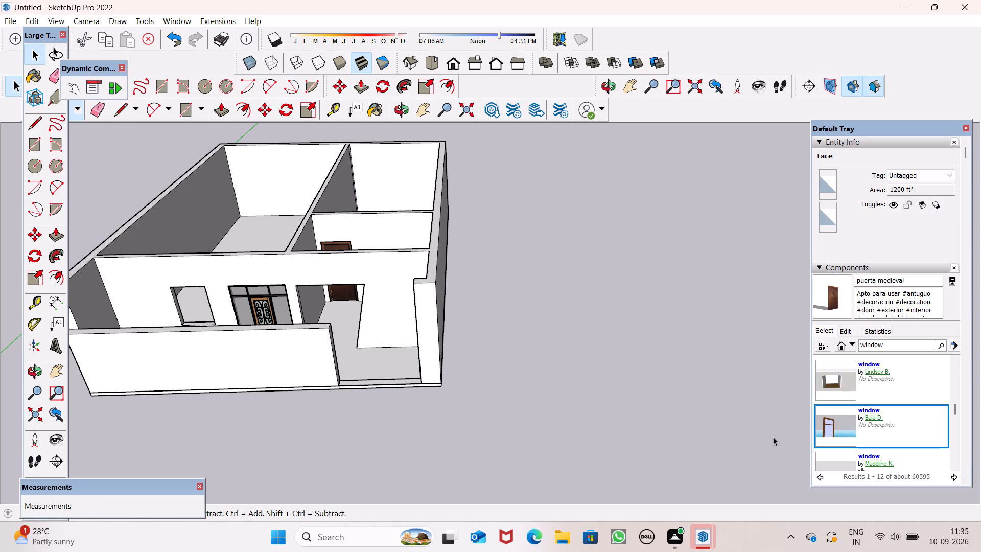
left_click(821, 429)
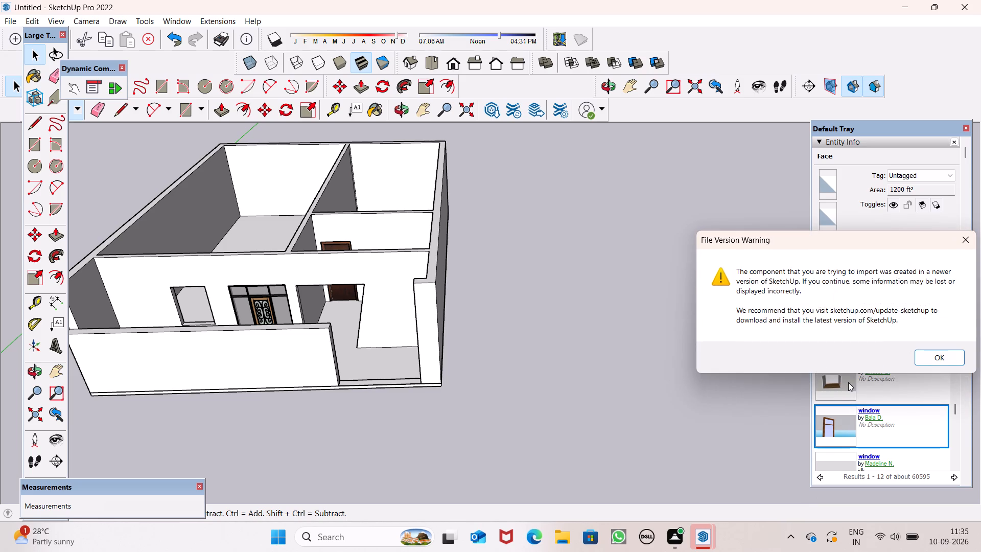
left_click(923, 355)
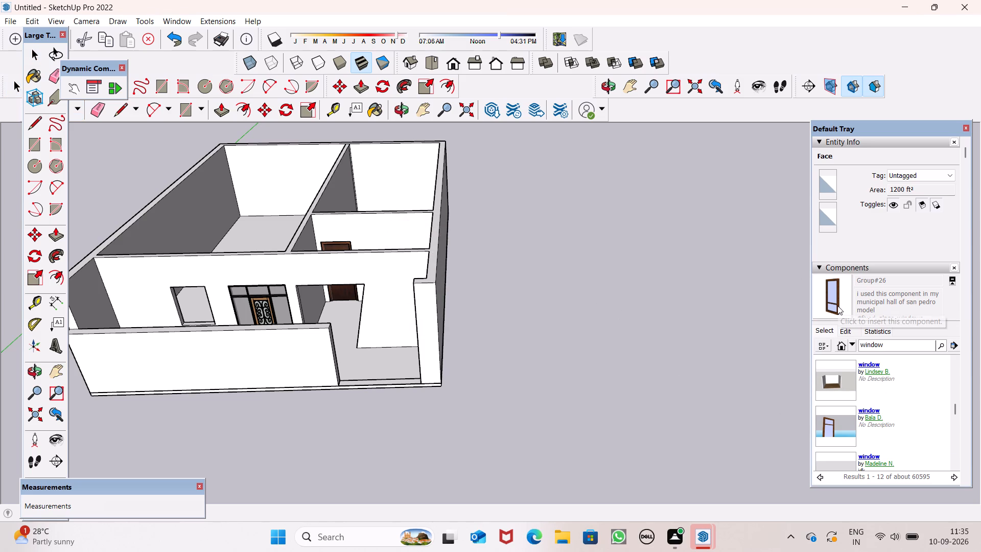
left_click(531, 390)
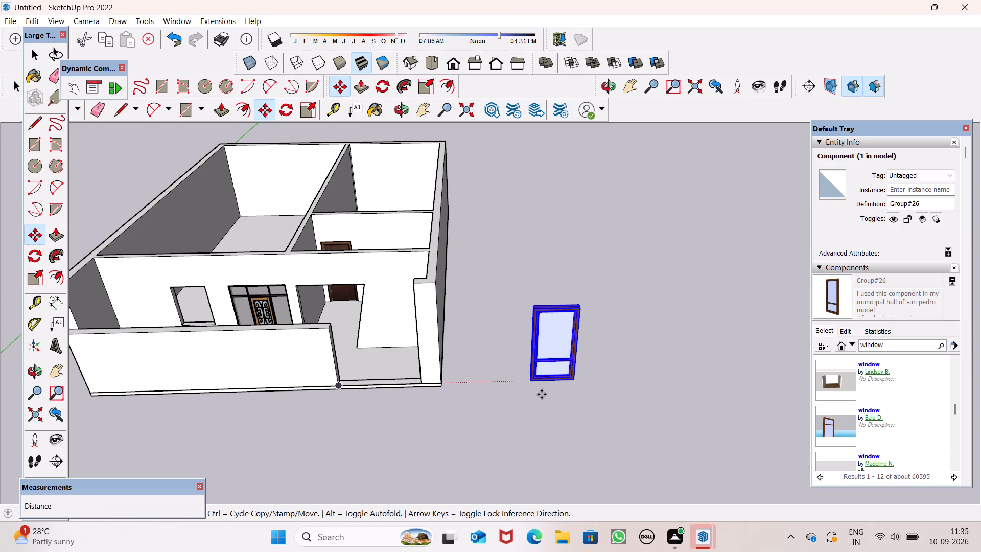
Move the window from beside the house to the square opening in the wall next to the glazed entrance door.
key("m")
key("Return")
left_click_drag(529, 384, 160, 349)
scroll(226, 340, "up", 7)
middle_click_drag(228, 332, 271, 551)
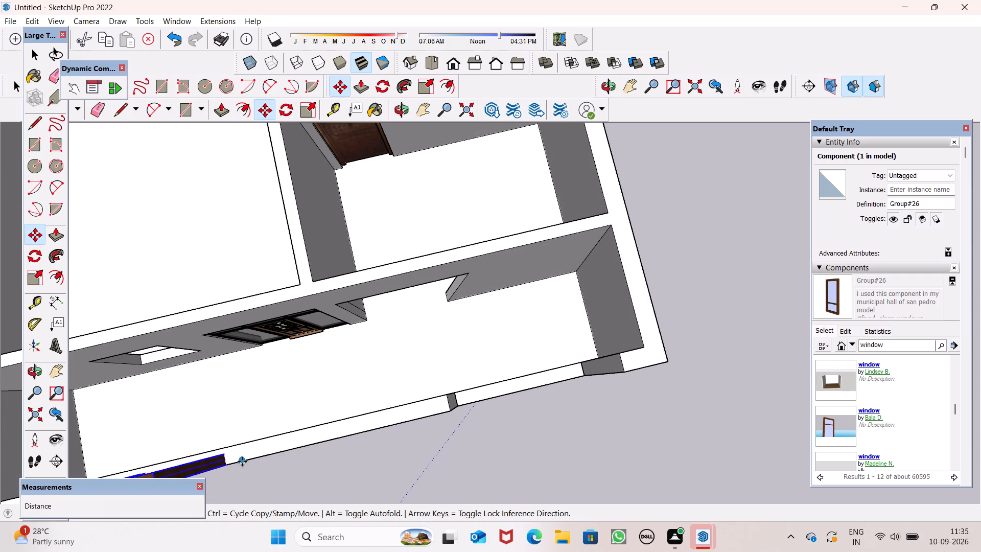
left_click_drag(242, 462, 201, 357)
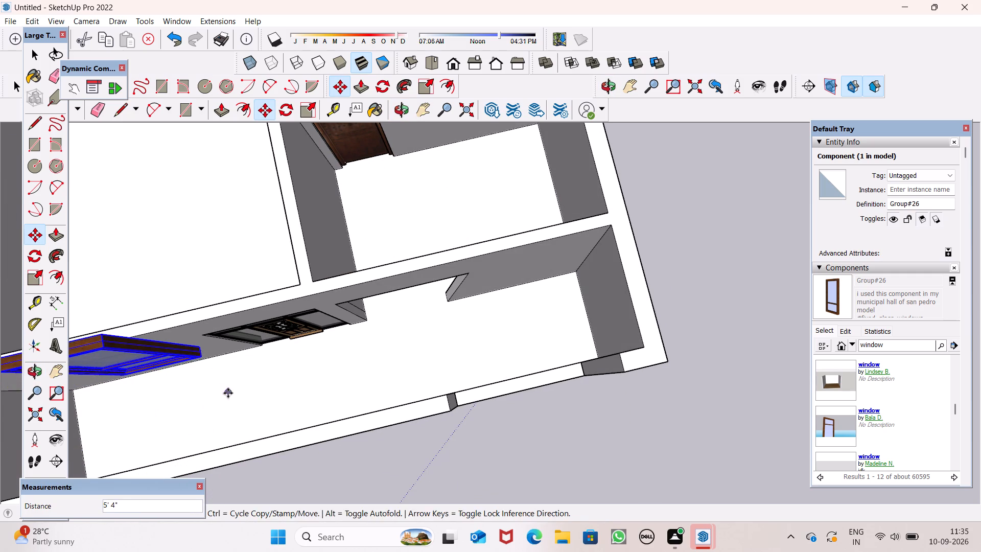
Shift the window by its frame corner closer to the near corner of the square wall opening.
middle_click_drag(228, 394, 572, 86)
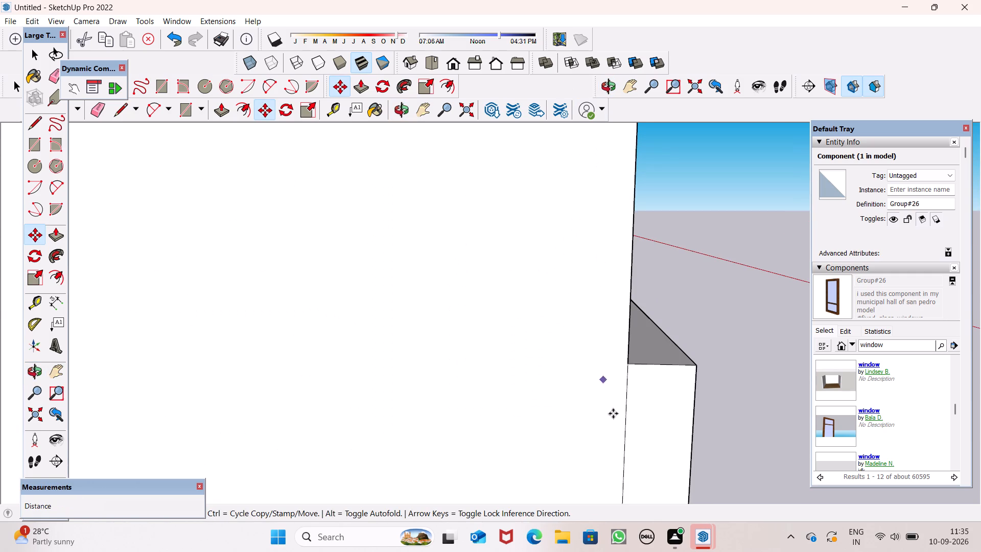
scroll(533, 324, "down", 6)
middle_click_drag(495, 276, 560, 508)
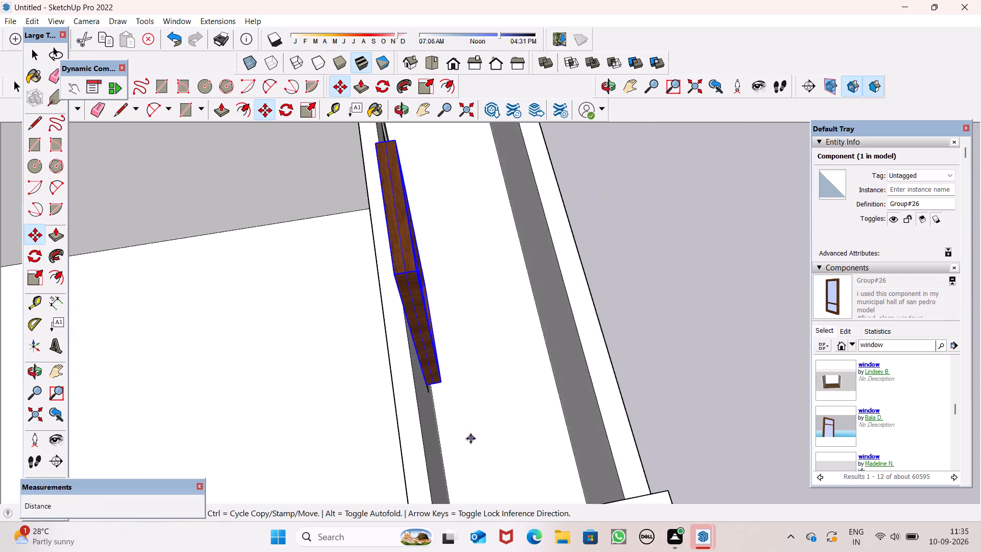
scroll(471, 439, "up", 6)
middle_click_drag(450, 416, 376, 445)
scroll(362, 331, "up", 8)
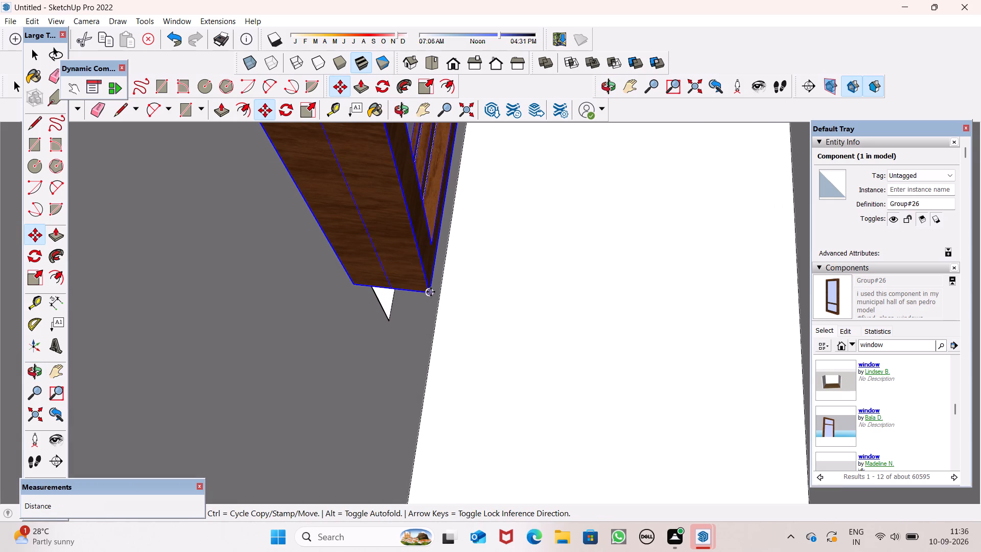
left_click_drag(431, 292, 398, 276)
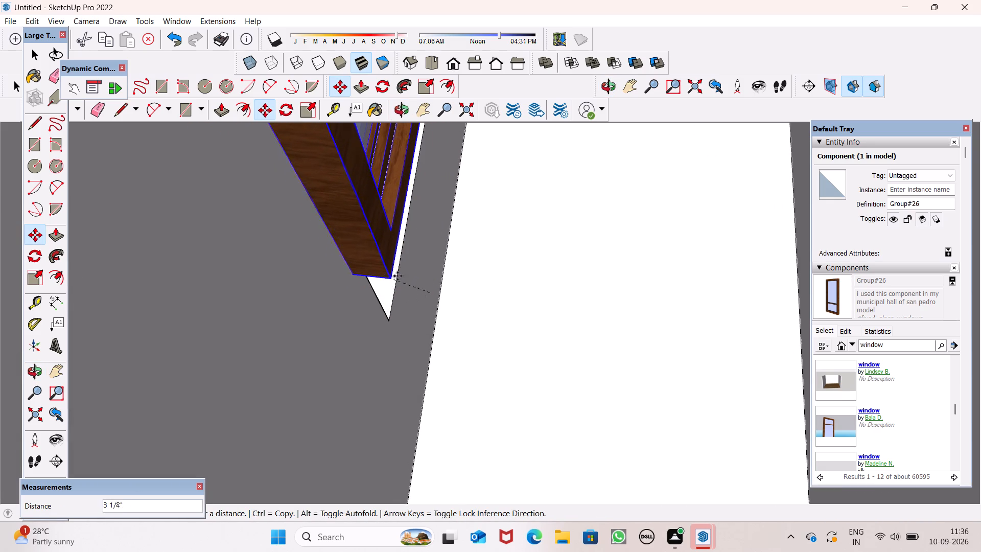
left_click_drag(398, 276, 403, 291)
Fine-adjust the window's position in plan so its frame corner lines up with the corner of the wall opening.
scroll(399, 288, "up", 12)
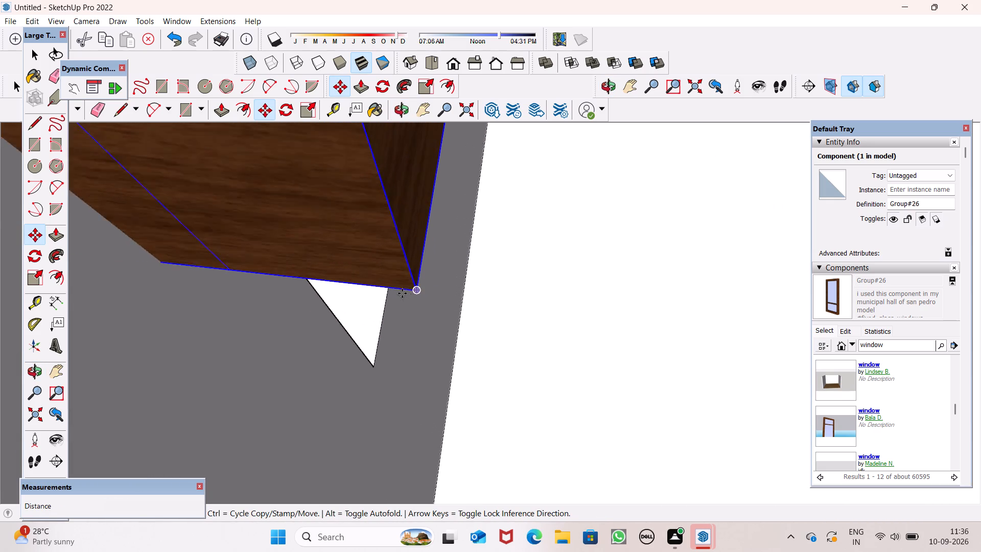
scroll(402, 293, "up", 3)
scroll(422, 289, "down", 6)
left_click_drag(433, 289, 421, 322)
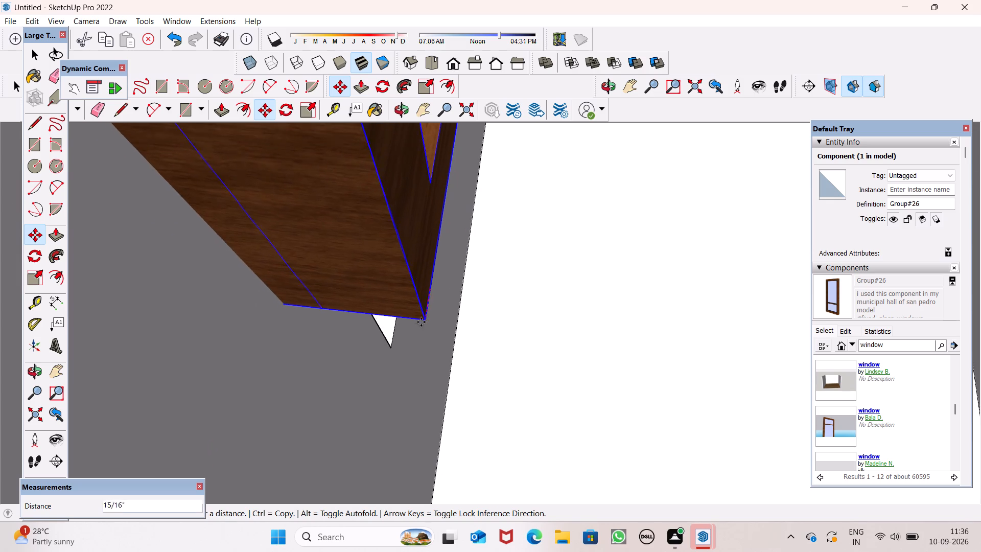
left_click_drag(421, 322, 385, 305)
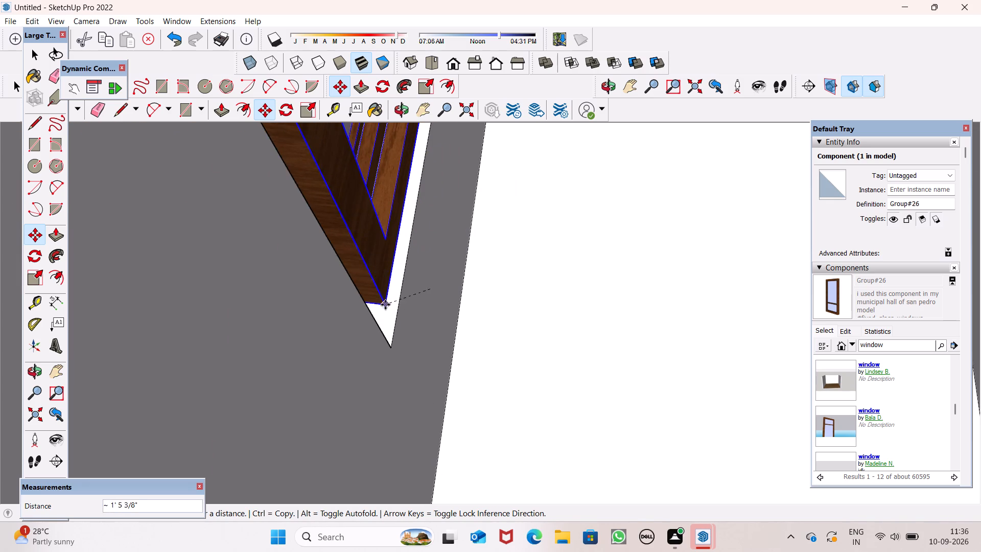
left_click_drag(385, 305, 351, 238)
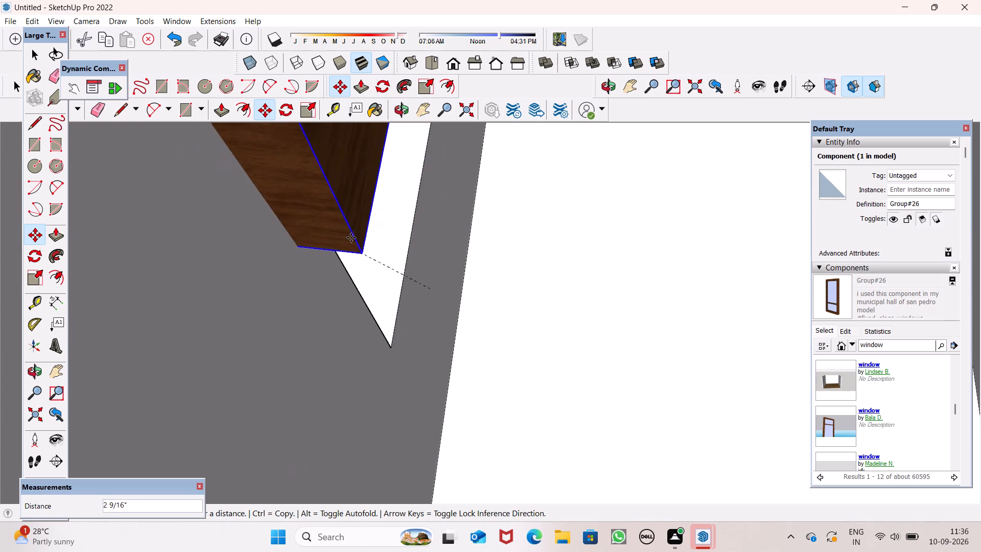
left_click_drag(351, 238, 401, 349)
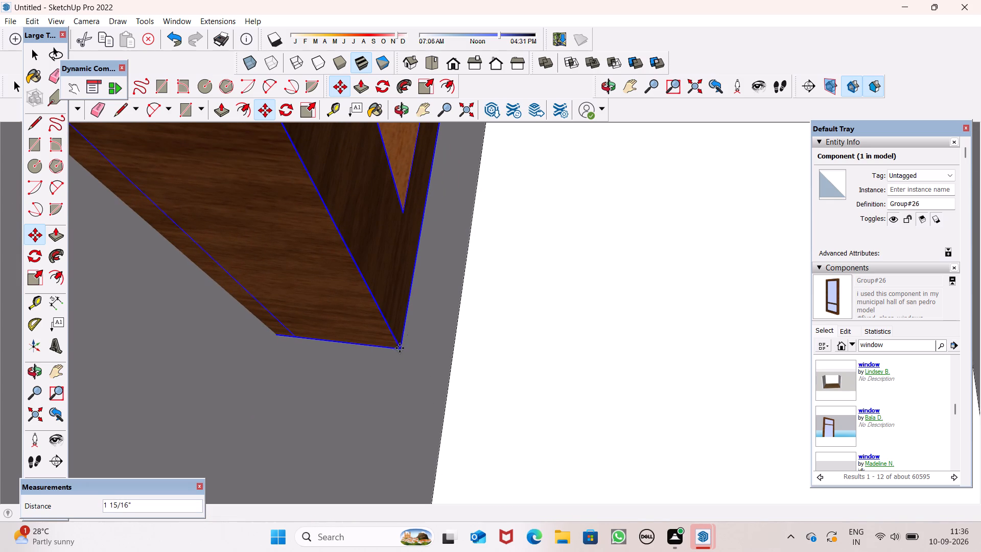
scroll(385, 373, "up", 8)
scroll(409, 314, "down", 5)
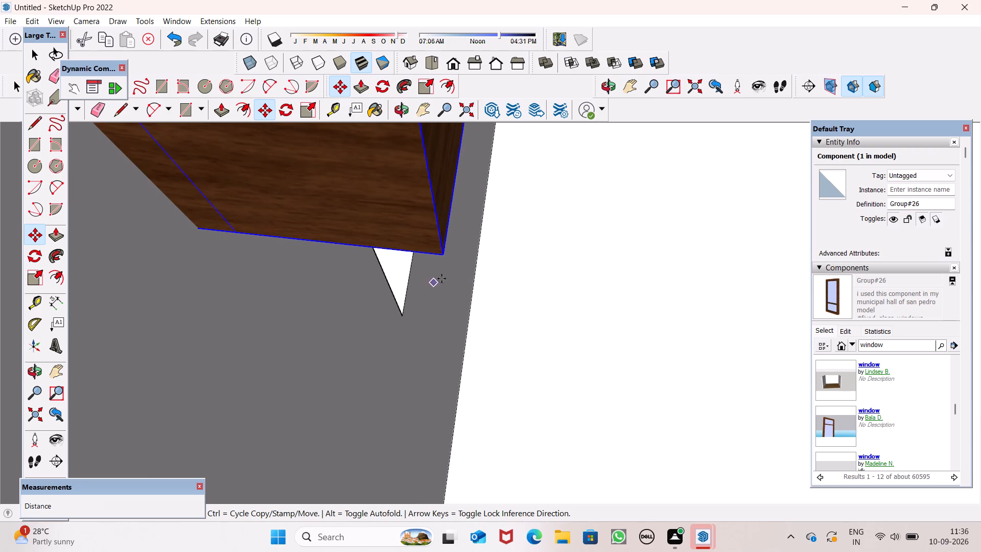
left_click_drag(446, 255, 419, 309)
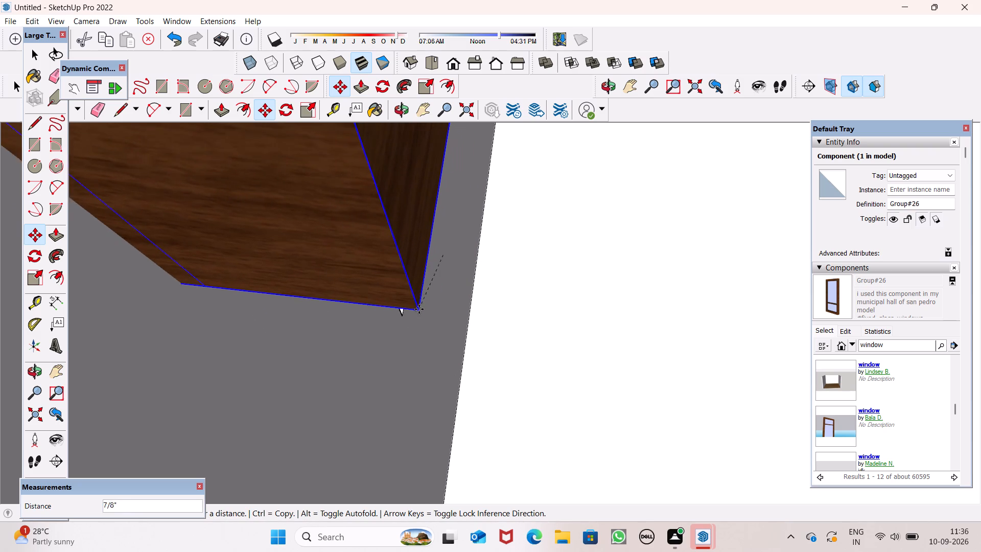
left_click_drag(419, 309, 409, 313)
Move the window down into the square opening, setting its bottom frame corner on the sill's near corner.
middle_click_drag(411, 323, 379, 152)
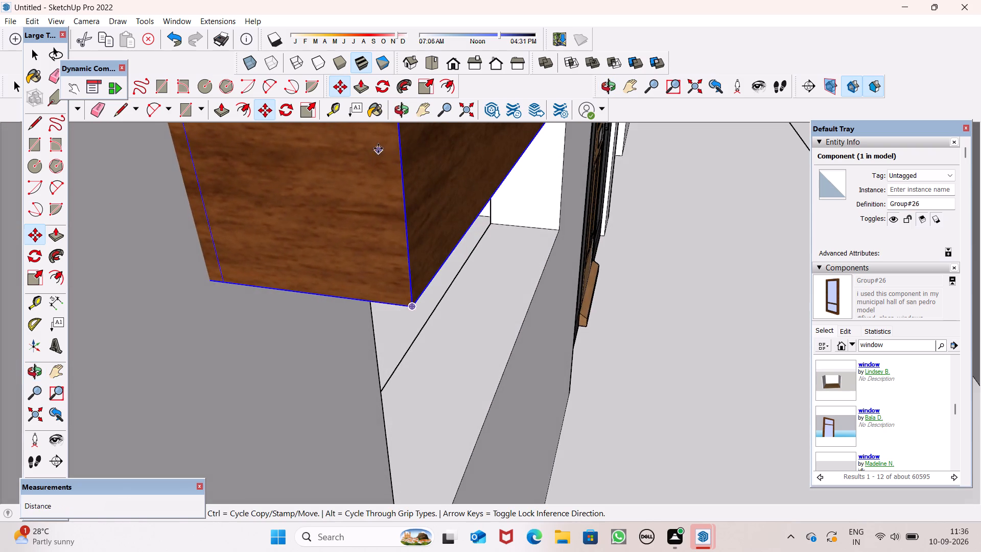
scroll(410, 274, "down", 6)
scroll(496, 433, "up", 1)
scroll(442, 296, "down", 5)
middle_click_drag(483, 338, 422, 293)
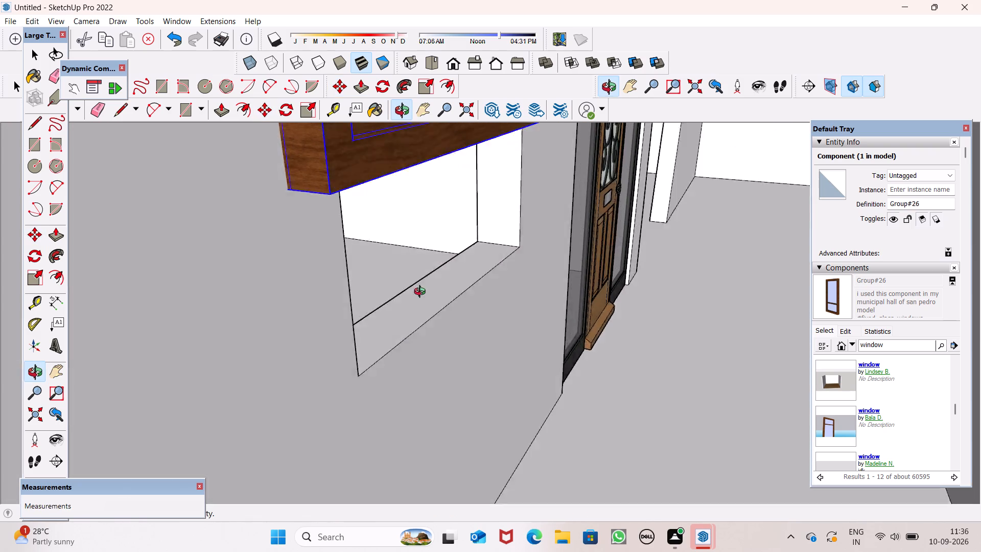
middle_click_drag(422, 293, 417, 290)
left_click_drag(287, 142, 347, 287)
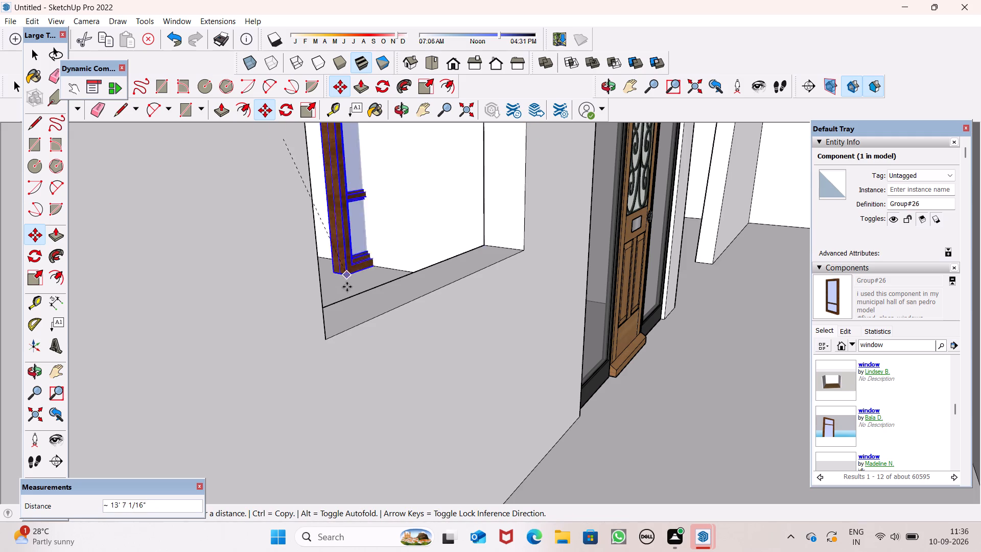
left_click_drag(347, 287, 326, 338)
scroll(392, 353, "down", 8)
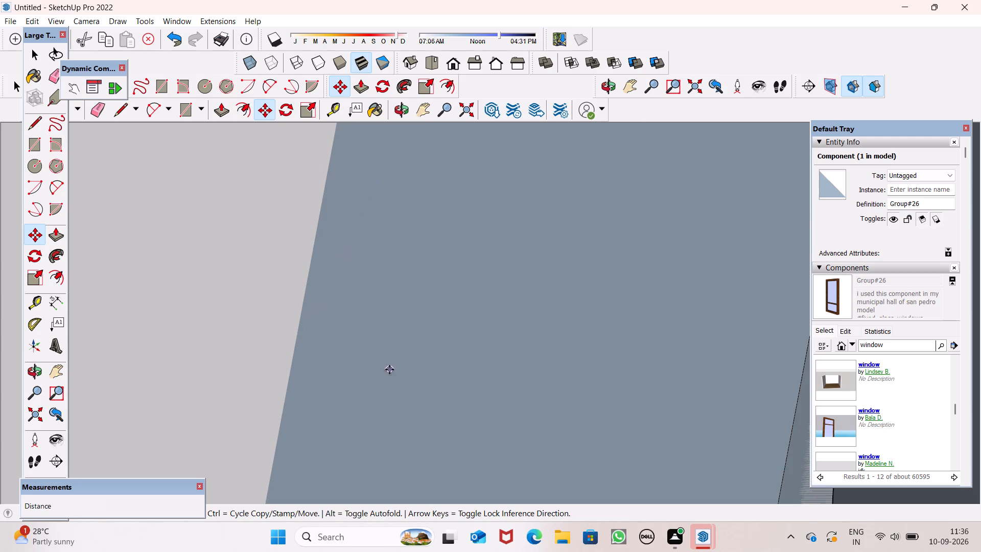
Scale the brown-framed window down uniformly from its top corner to roughly the height of the square opening.
middle_click_drag(430, 375, 553, 421)
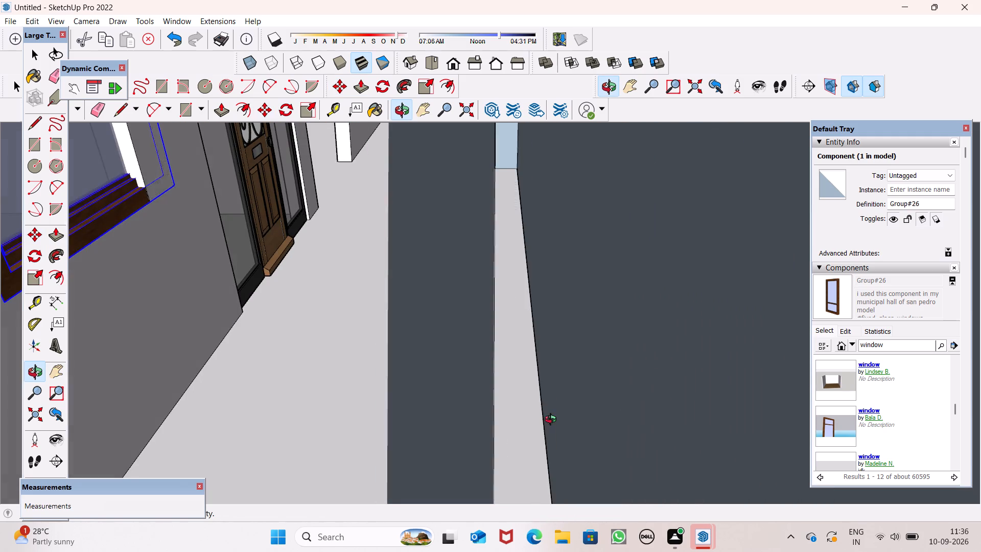
middle_click_drag(553, 421, 556, 421)
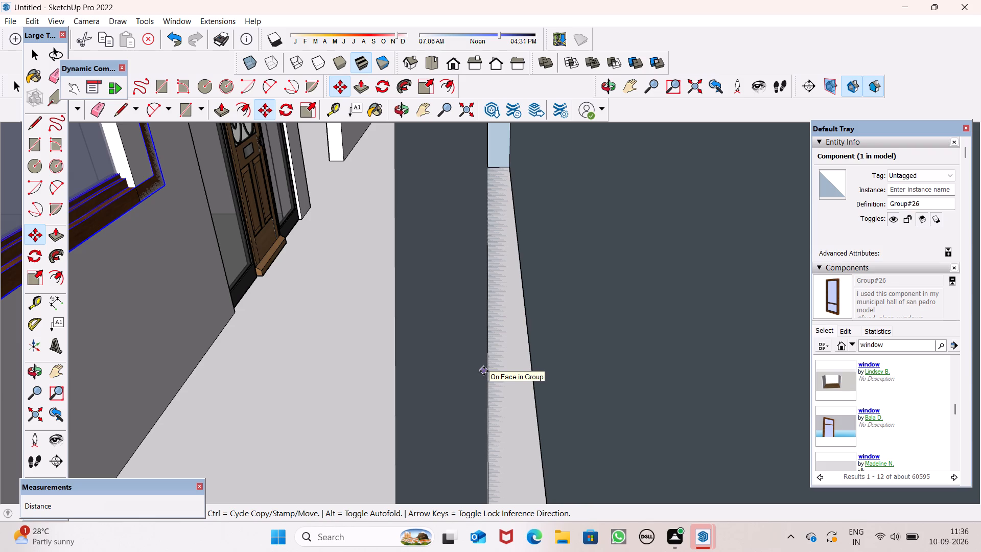
scroll(536, 162, "down", 4)
scroll(547, 210, "down", 8)
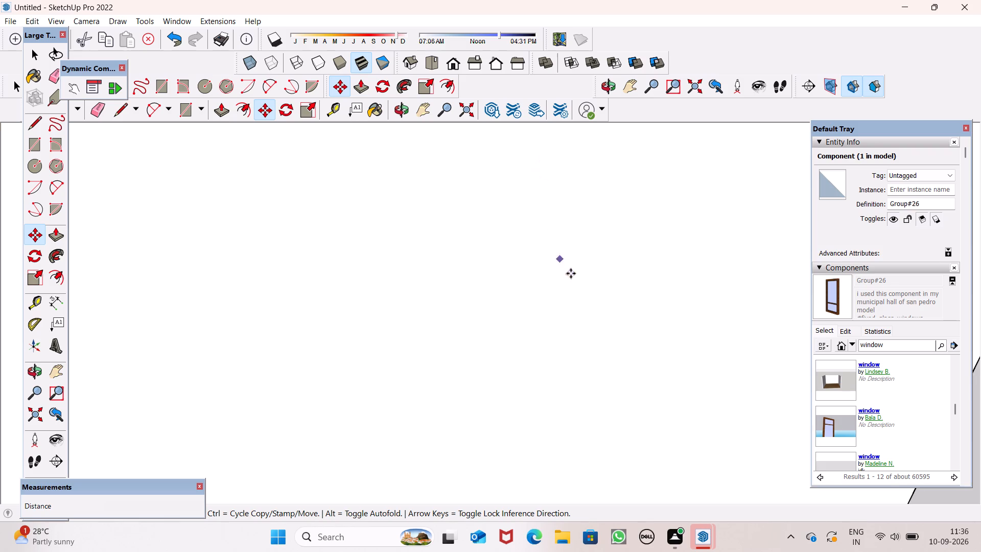
scroll(571, 273, "down", 20)
scroll(571, 273, "down", 20)
scroll(571, 273, "down", 1)
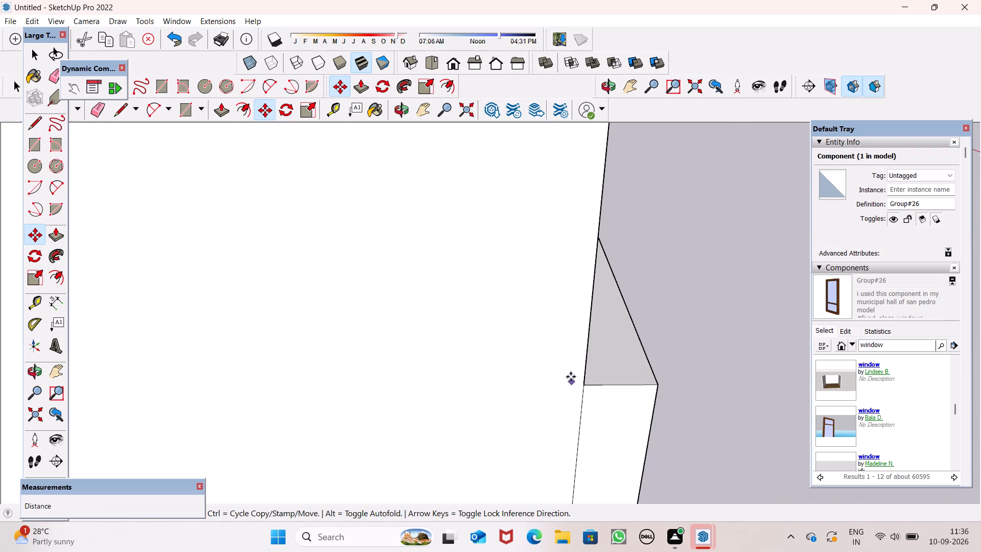
scroll(571, 377, "down", 18)
middle_click_drag(575, 366, 309, 403)
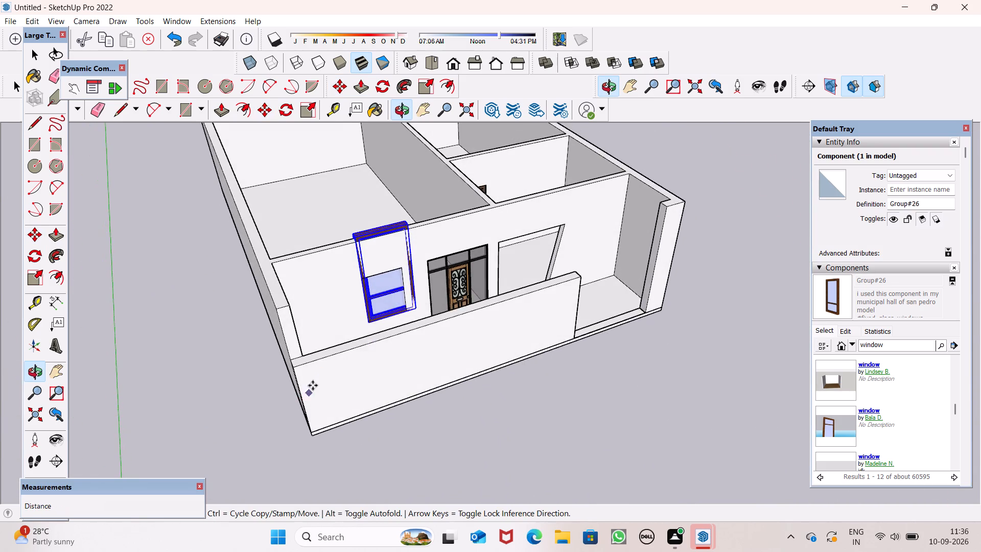
scroll(482, 263, "up", 4)
left_click(431, 85)
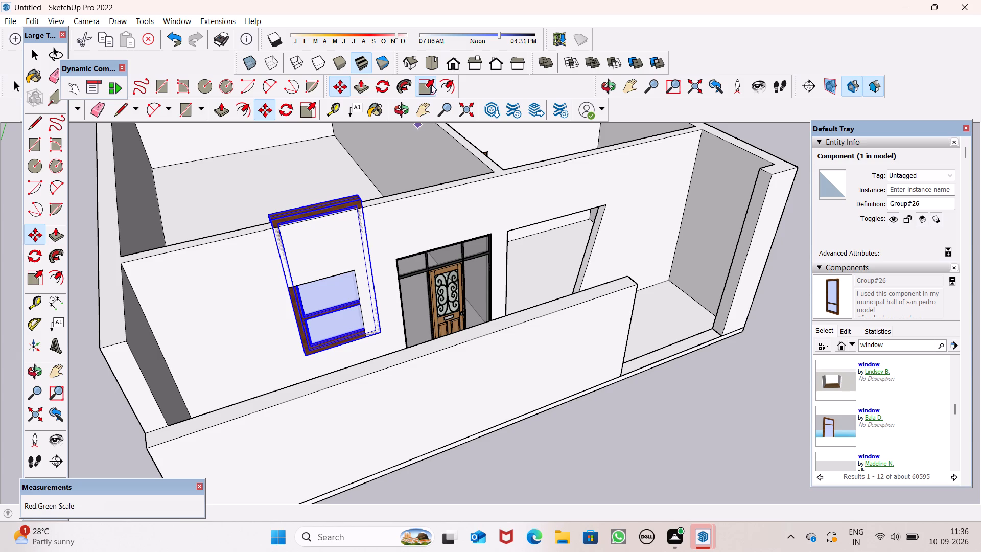
left_click_drag(363, 202, 359, 236)
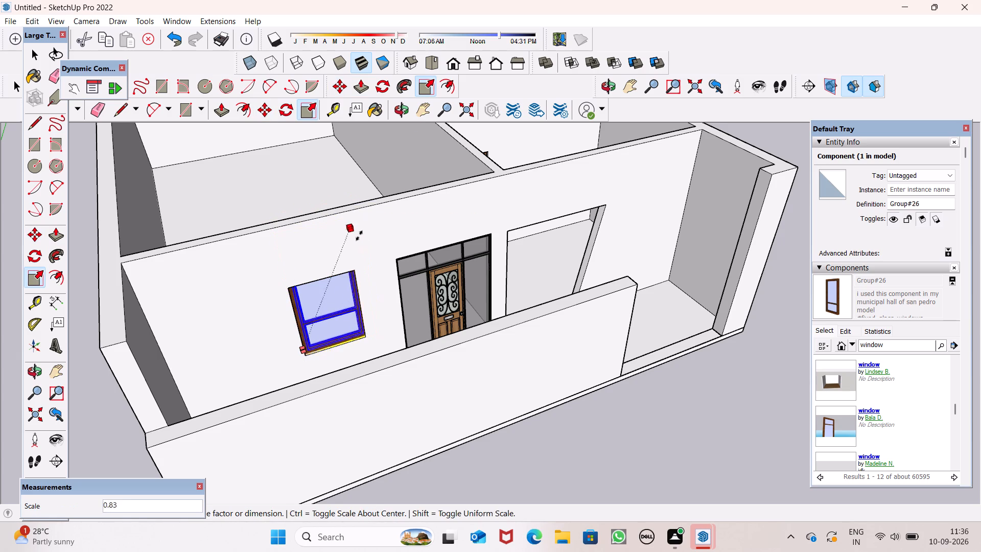
left_click_drag(359, 236, 369, 294)
Fine-adjust the window's scale at its top corners to bring the frame up to the opening's top edge.
scroll(347, 306, "up", 4)
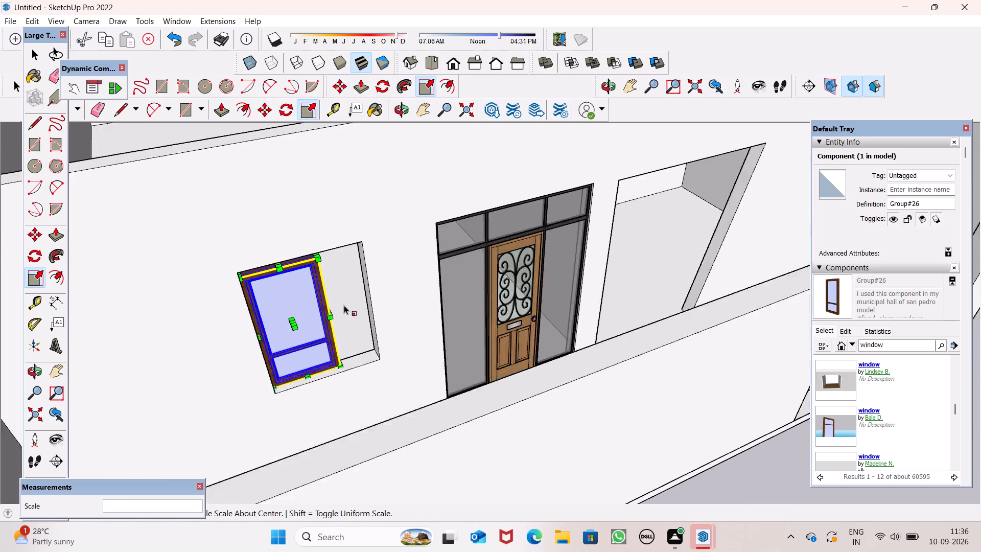
scroll(344, 305, "up", 3)
scroll(229, 220, "up", 8)
left_click_drag(216, 260, 215, 235)
scroll(250, 206, "down", 8)
middle_click_drag(417, 297, 355, 186)
middle_click_drag(295, 256, 288, 336)
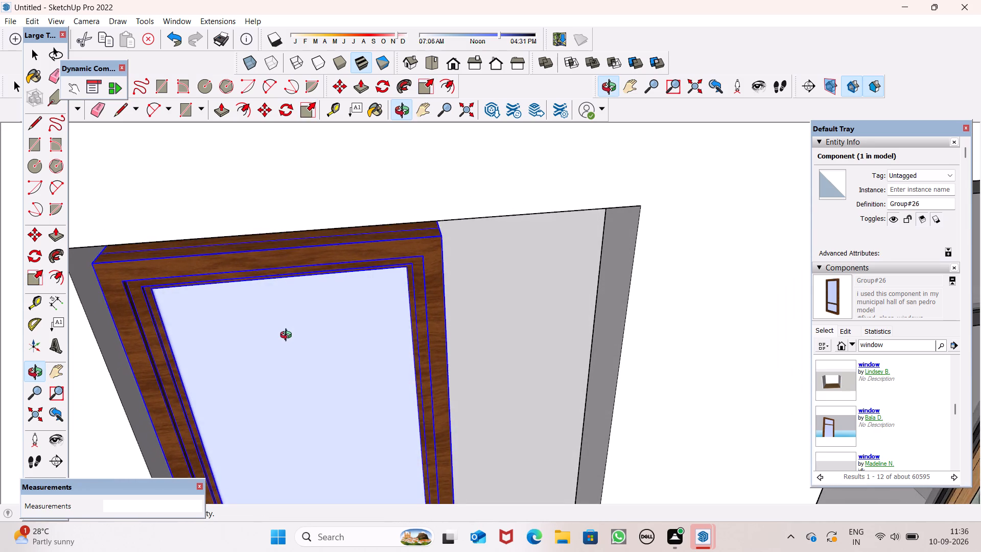
middle_click_drag(288, 336, 219, 303)
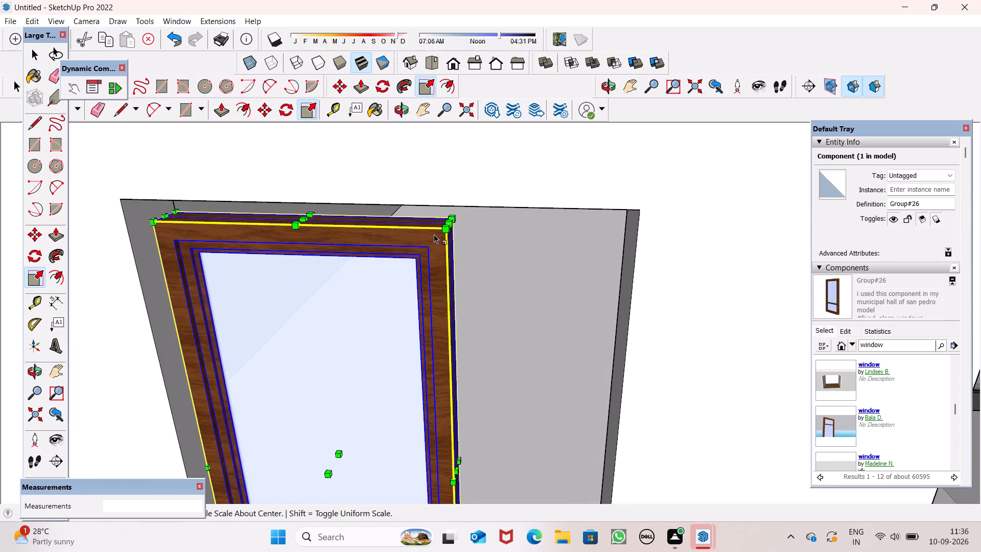
left_click_drag(445, 232, 452, 228)
Stretch the window's width across the square opening toward the jamb nearest the entrance door.
scroll(437, 251, "down", 6)
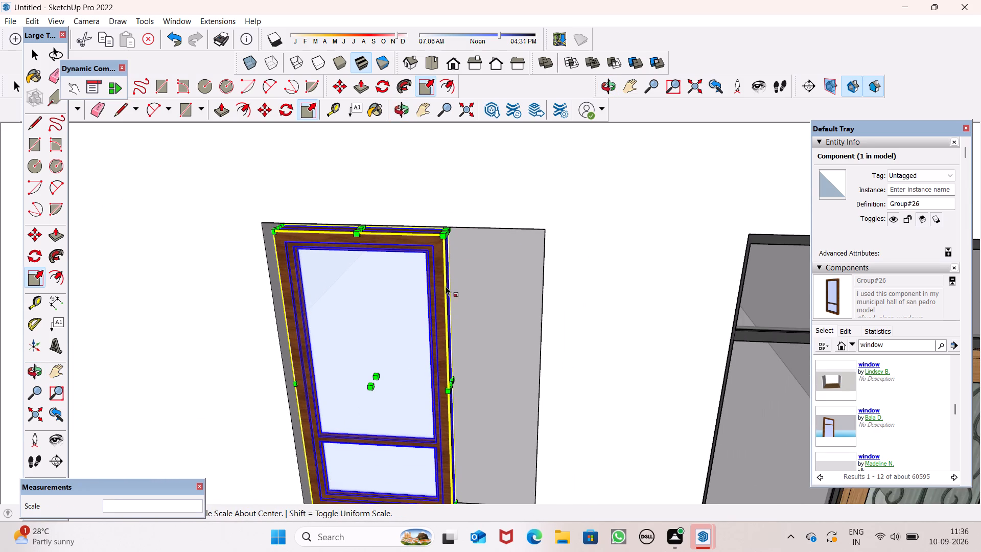
middle_click_drag(496, 370, 401, 349)
scroll(384, 353, "up", 7)
scroll(381, 325, "down", 4)
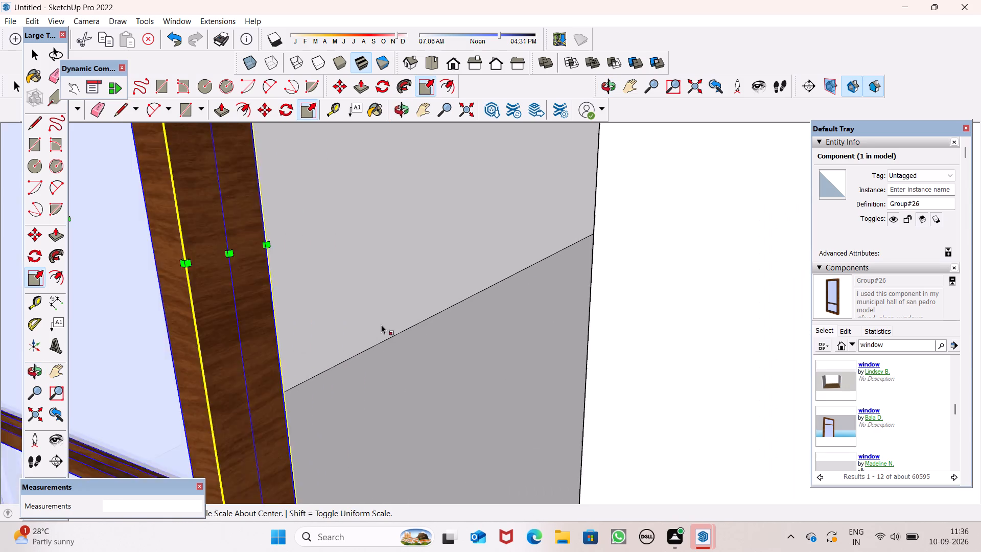
scroll(381, 325, "down", 1)
left_click_drag(305, 289, 412, 342)
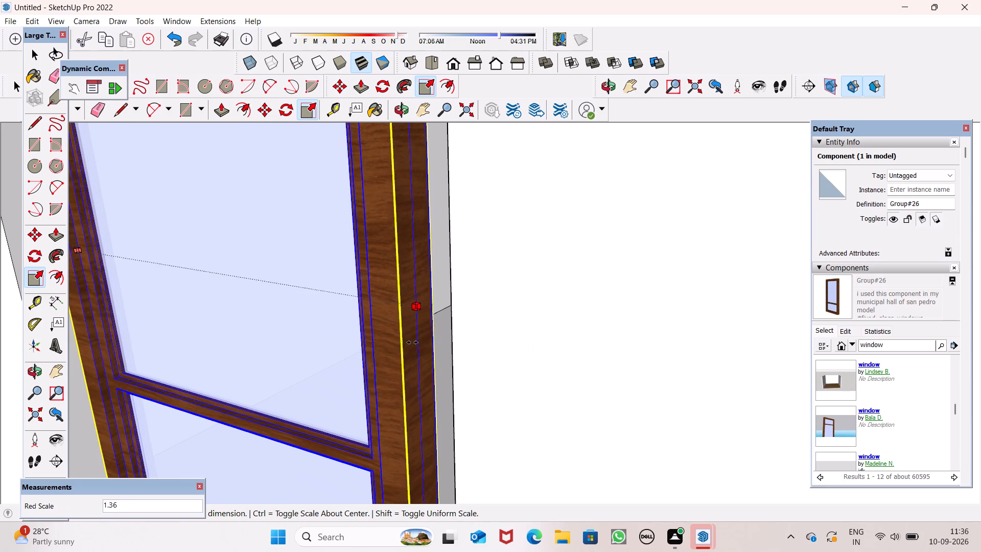
left_click_drag(412, 342, 449, 367)
Scale the window's depth by about 1.98 from its bottom edge so the frame reaches the outer wall face.
scroll(437, 330, "down", 6)
middle_click_drag(469, 336, 548, 336)
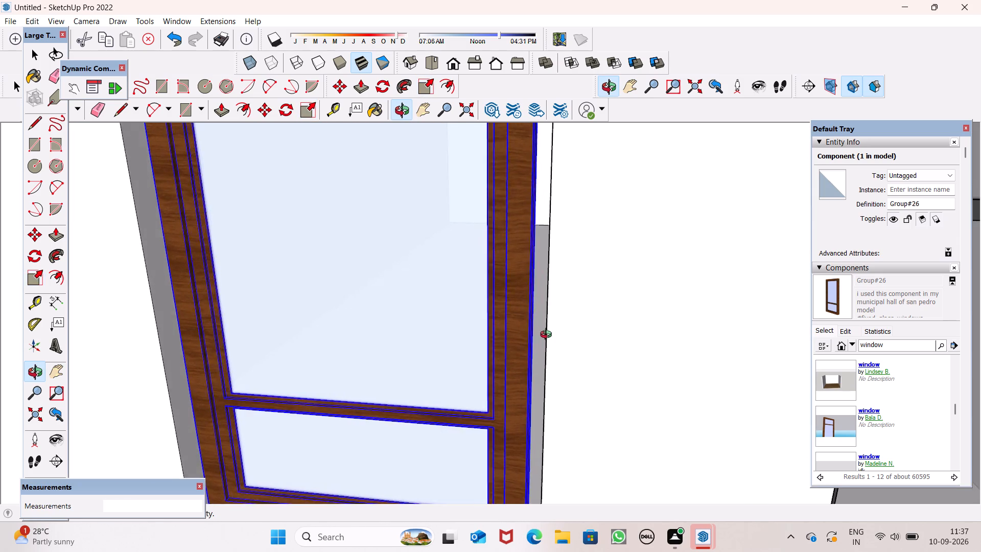
middle_click_drag(548, 336, 574, 333)
middle_click_drag(571, 340, 561, 341)
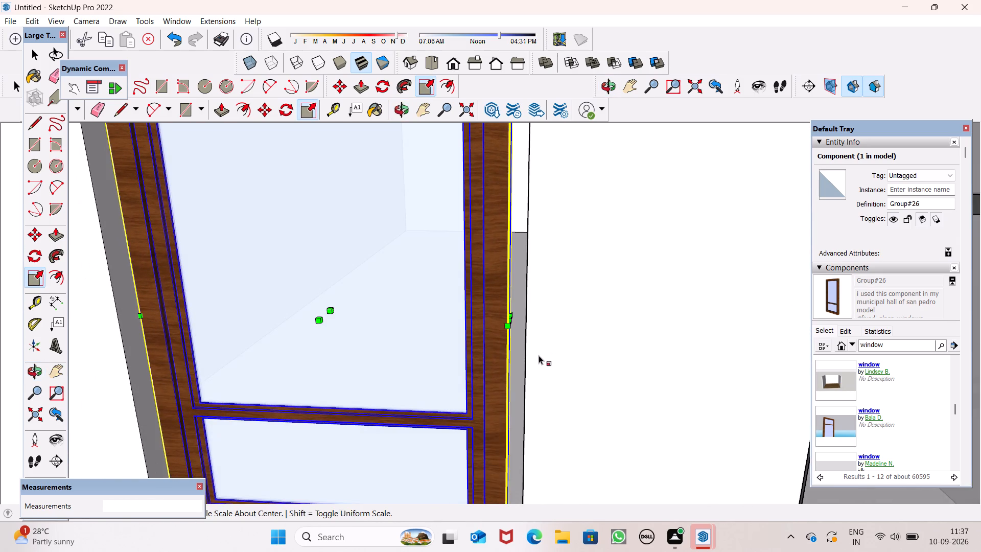
scroll(538, 297, "down", 5)
scroll(446, 424, "up", 5)
scroll(531, 363, "down", 2)
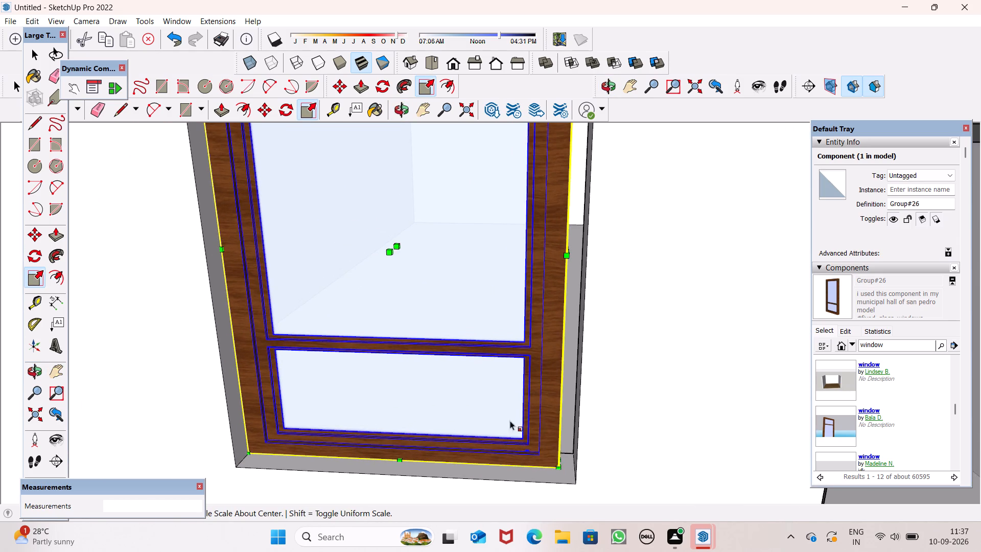
scroll(422, 492, "up", 4)
left_click_drag(389, 445, 390, 445)
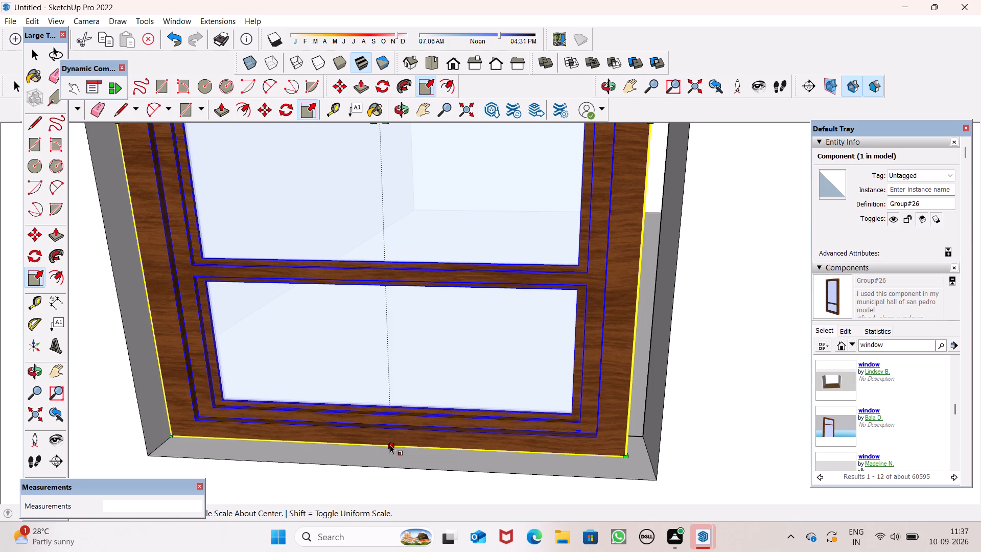
left_click_drag(390, 445, 383, 465)
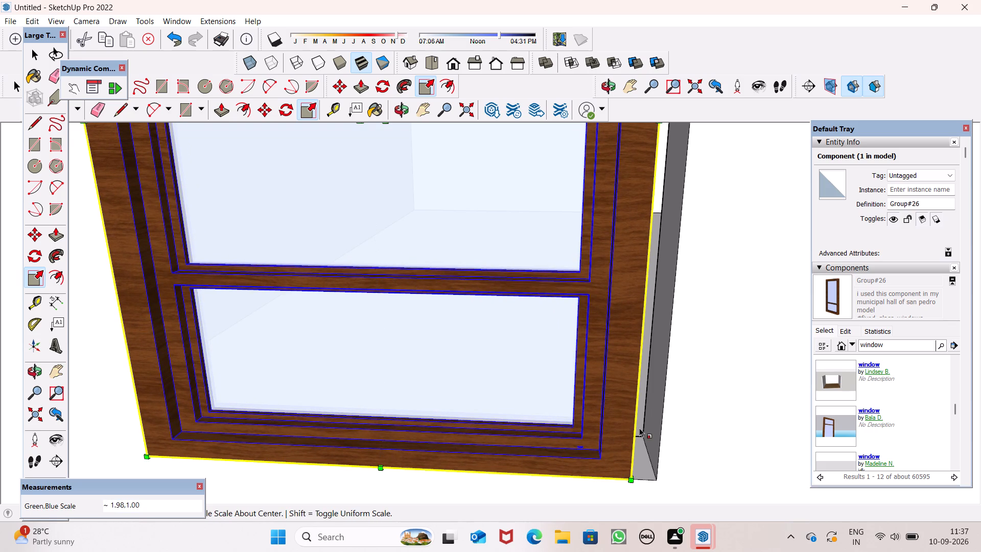
Stretch the window's width again to close the remaining gap at the jamb beside the entrance door.
middle_click_drag(641, 429, 545, 473)
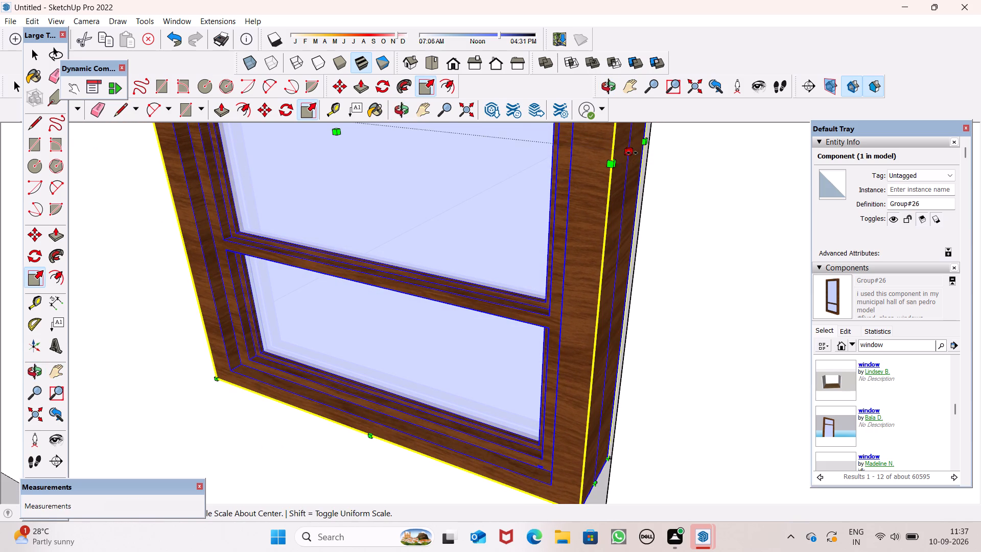
left_click_drag(633, 152, 658, 167)
Stretch the window's height up to the top edge of the square opening, finish scaling and deselect it.
scroll(627, 217, "down", 12)
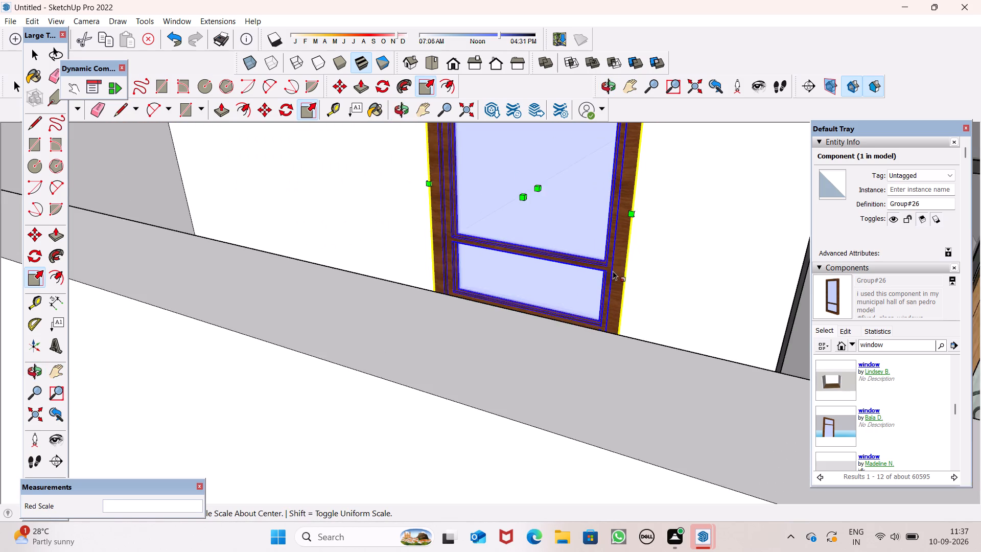
scroll(614, 272, "down", 4)
middle_click_drag(618, 271, 642, 365)
scroll(622, 309, "down", 6)
scroll(569, 209, "up", 4)
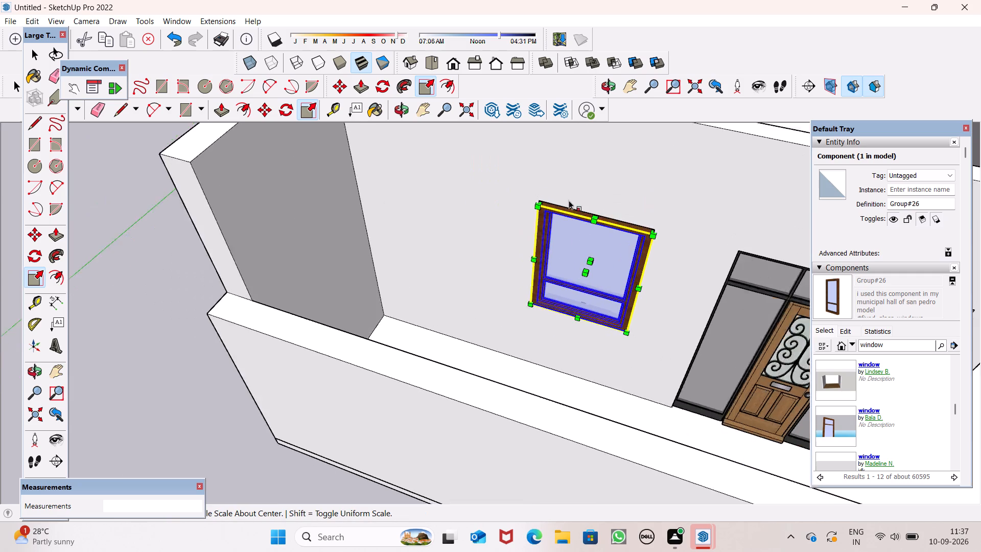
scroll(569, 200, "up", 4)
middle_click_drag(615, 247, 659, 175)
scroll(649, 203, "up", 2)
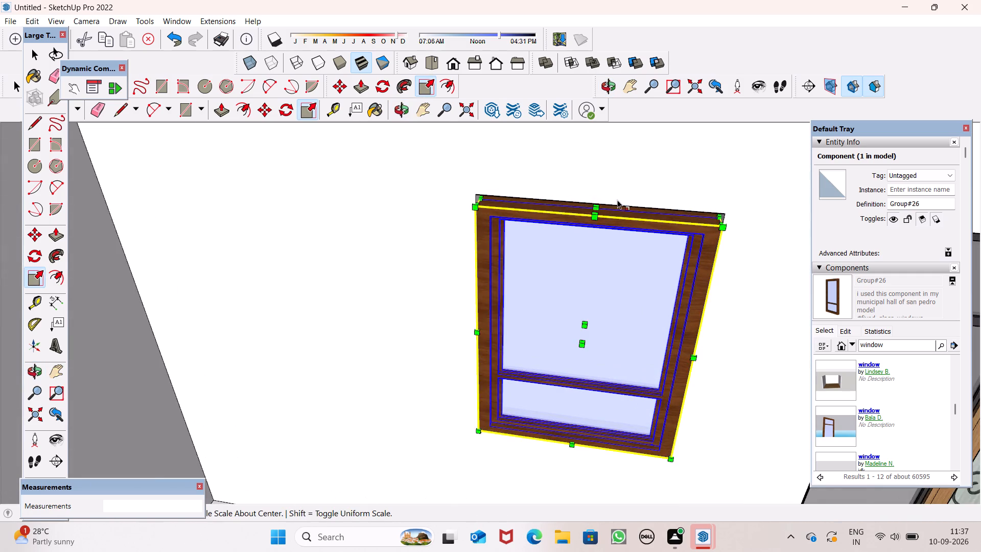
scroll(608, 197, "up", 8)
middle_click_drag(587, 216, 606, 158)
scroll(588, 202, "up", 7)
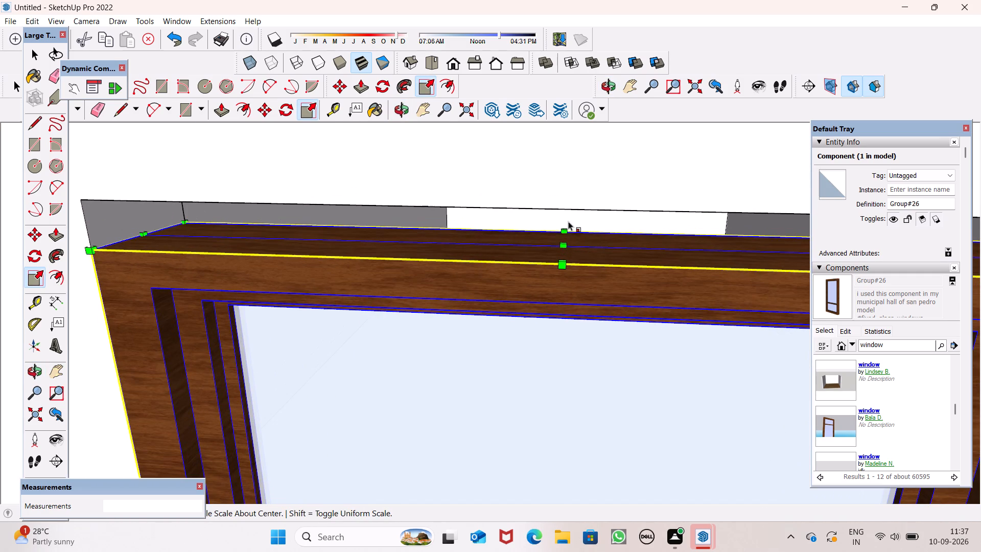
left_click_drag(562, 242, 573, 212)
scroll(574, 200, "down", 15)
scroll(468, 231, "down", 6)
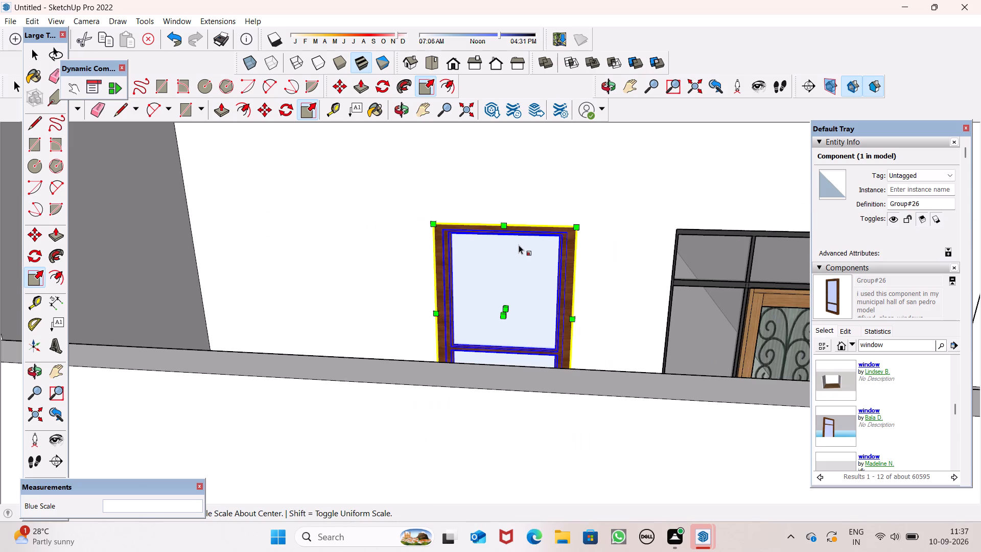
key("Return")
left_click(594, 281)
key("space")
key("space")
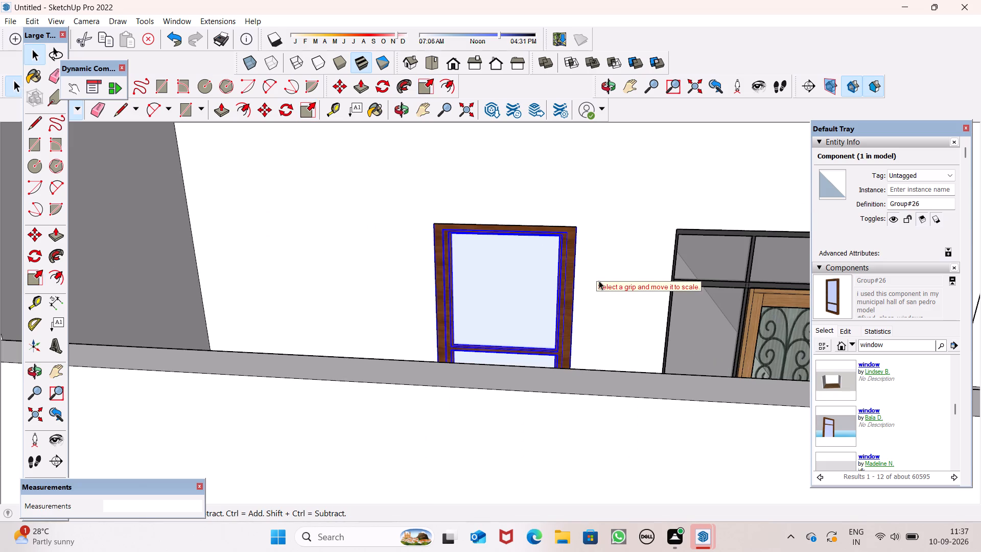
left_click(597, 273)
scroll(596, 272, "down", 14)
middle_click_drag(582, 206, 570, 303)
left_click(510, 408)
Draw a rectangle about 5' 2" by 1' 10" on the front wall above the wide opening beside the entrance door.
scroll(457, 377, "down", 5)
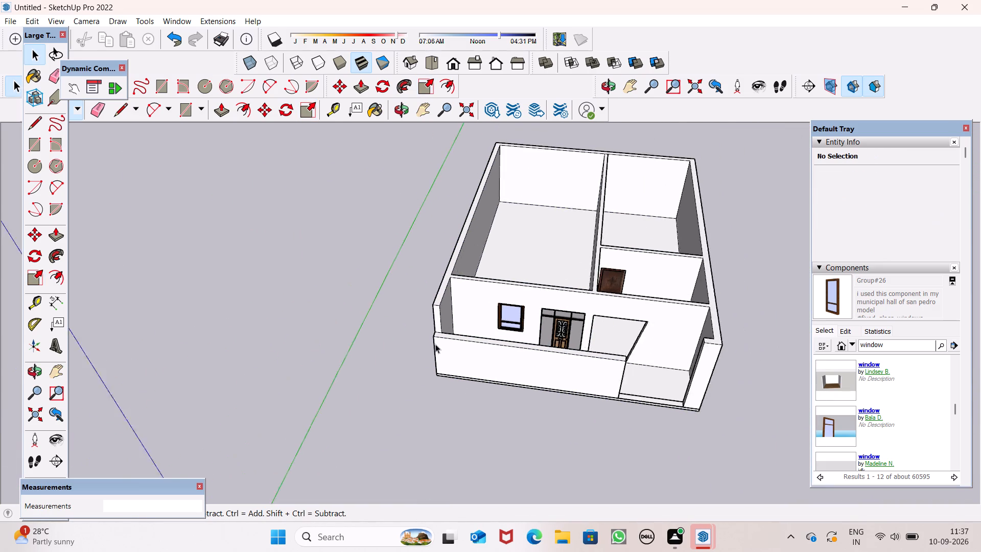
scroll(435, 344, "down", 2)
scroll(657, 329, "up", 6)
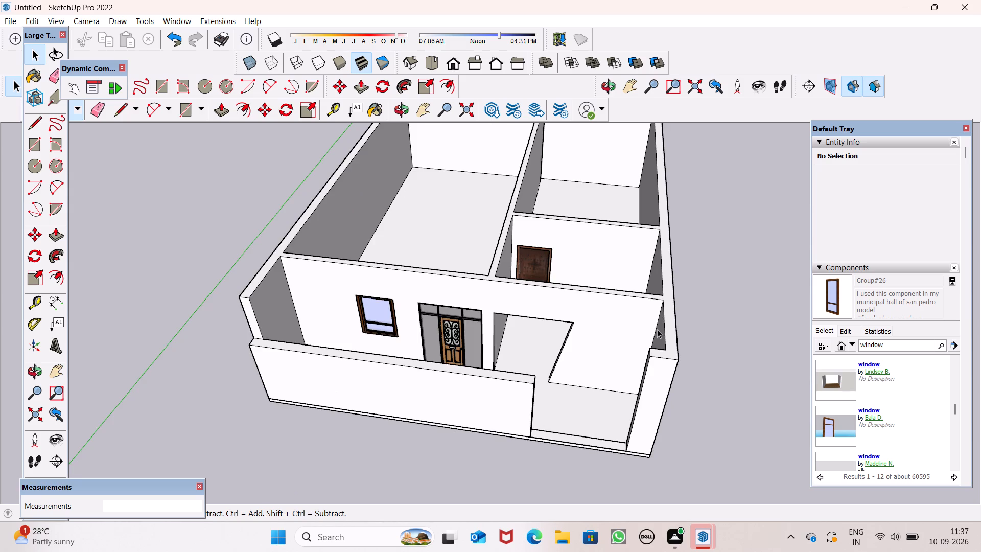
scroll(657, 329, "down", 2)
middle_click_drag(639, 336, 639, 272)
scroll(519, 265, "up", 4)
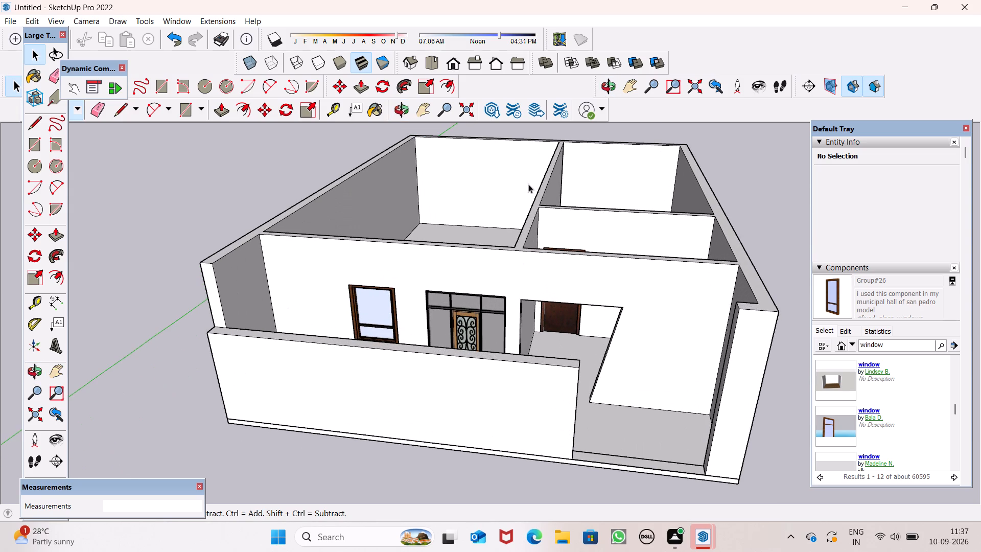
left_click(190, 109)
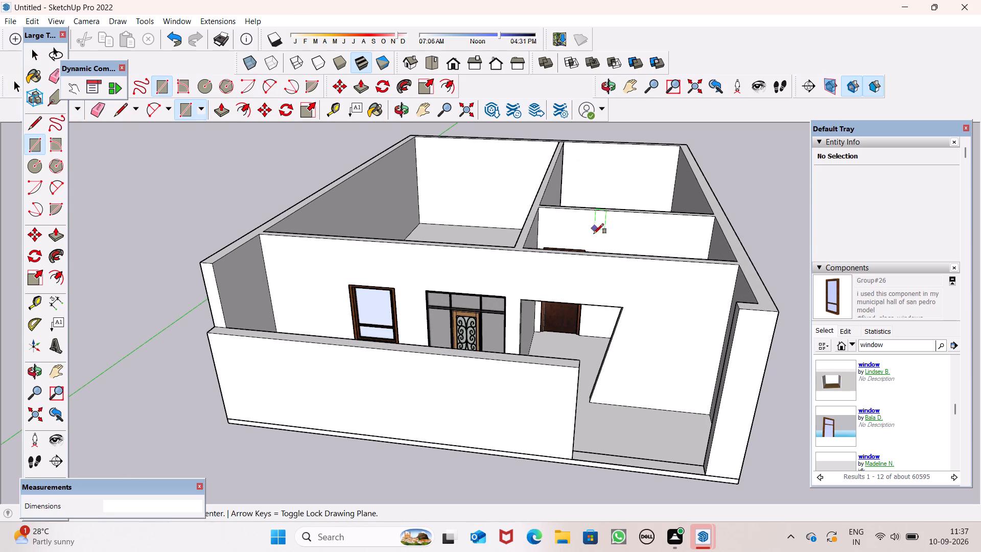
middle_click_drag(633, 325, 657, 313)
scroll(572, 266, "up", 5)
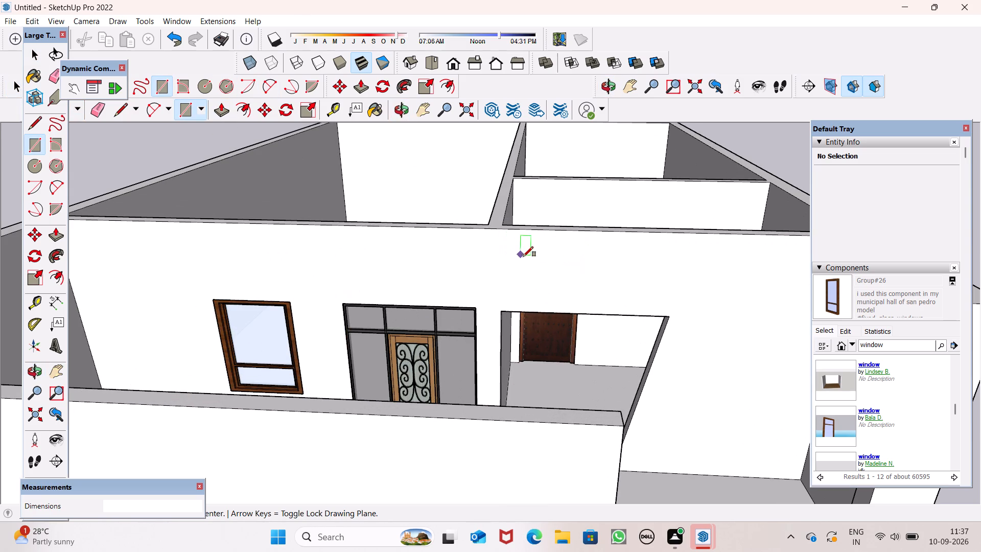
left_click(521, 246)
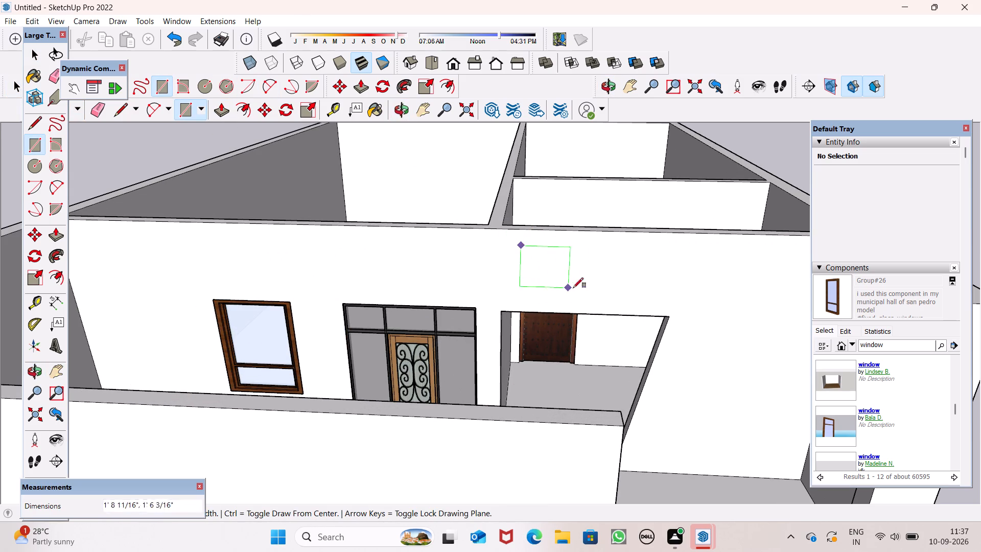
left_click(665, 298)
key("space")
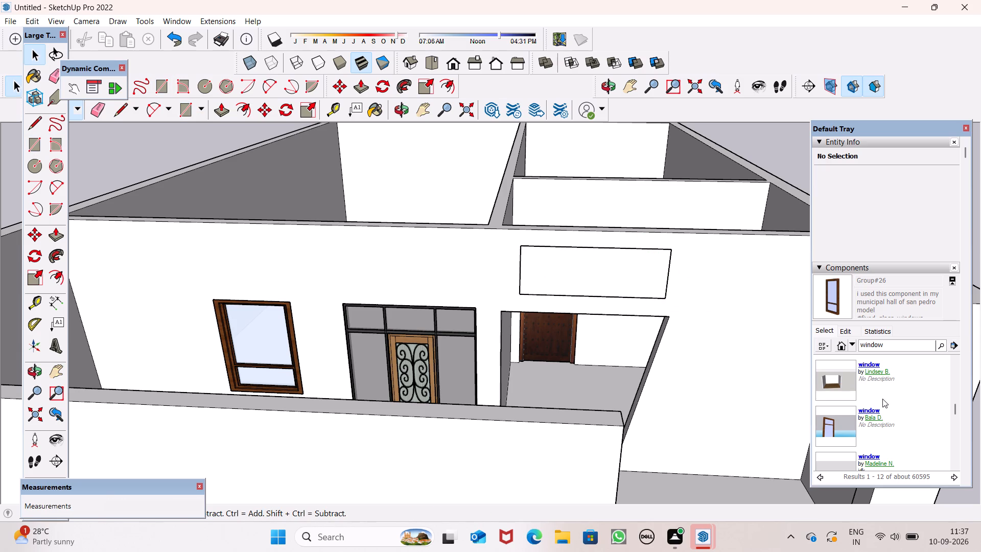
Look through the 3D Warehouse window results and the other tray sections for something to use on the new rectangle.
scroll(895, 355, "up", 7)
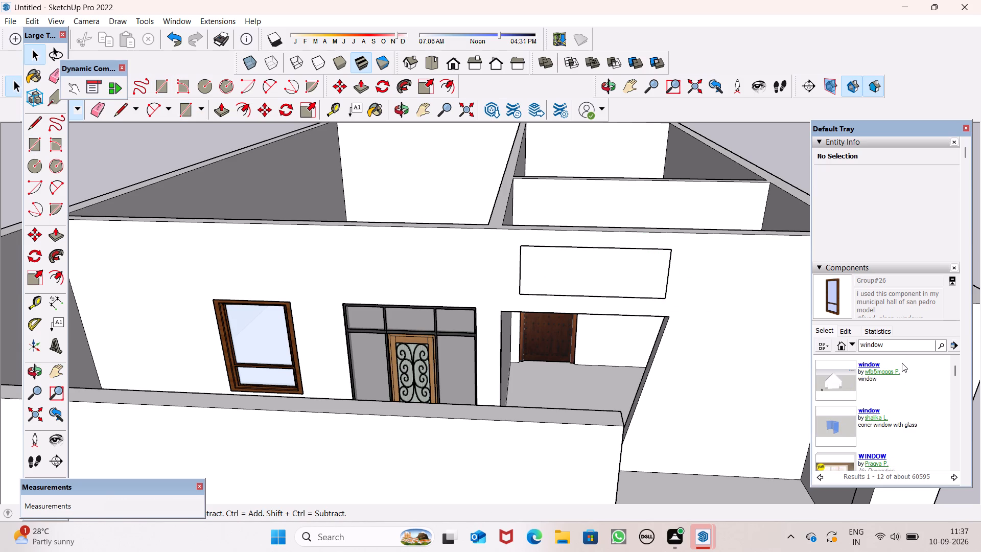
scroll(905, 380, "down", 20)
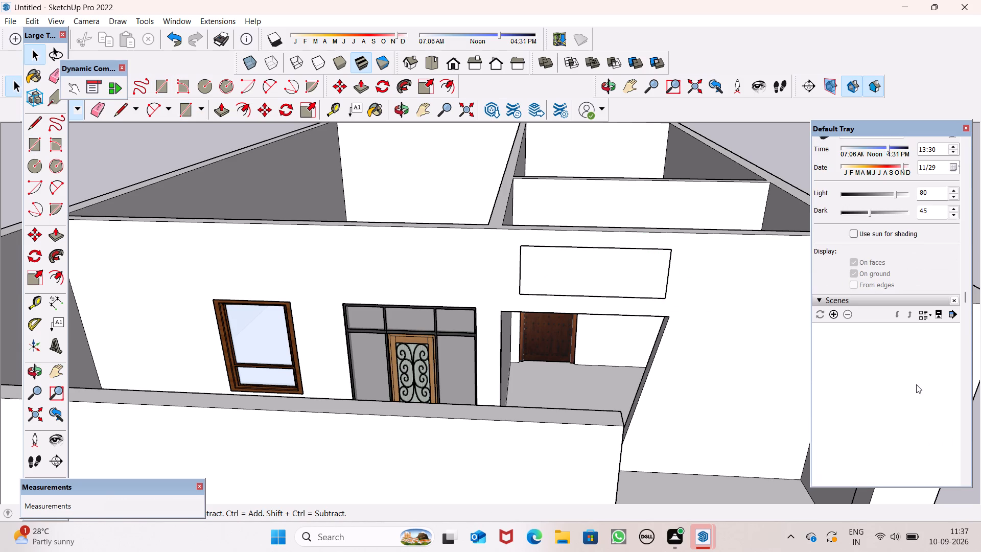
scroll(916, 384, "up", 4)
scroll(916, 384, "down", 1)
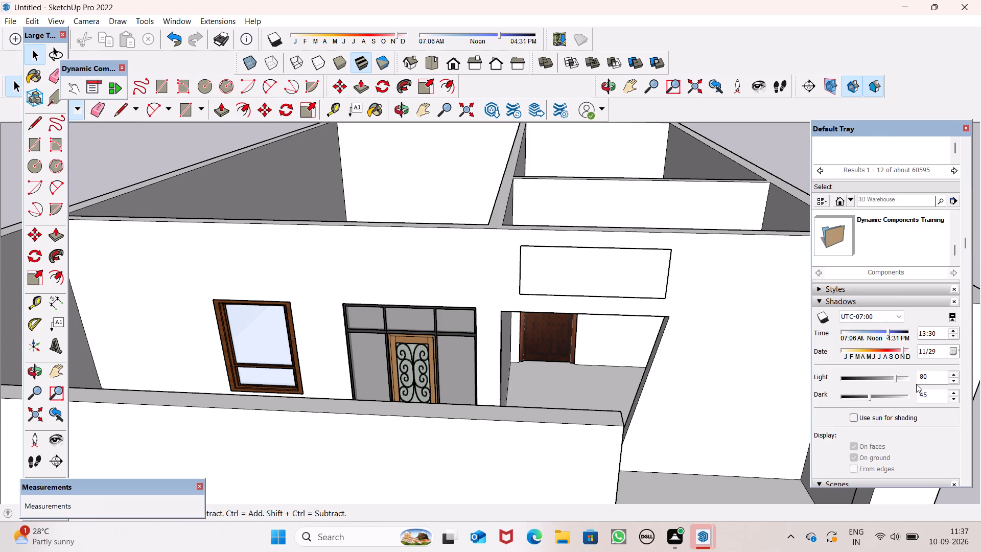
scroll(916, 384, "down", 4)
scroll(916, 384, "up", 1)
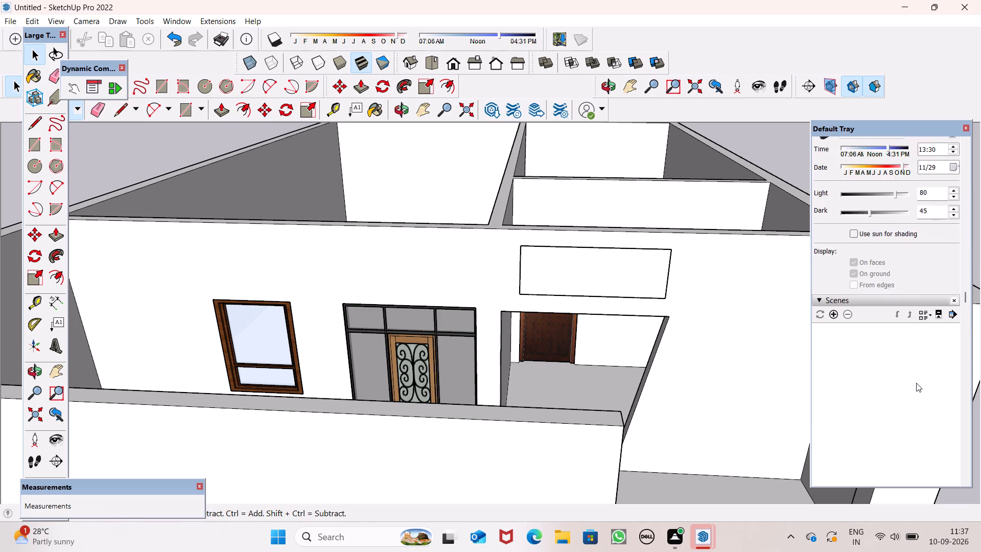
scroll(916, 383, "up", 17)
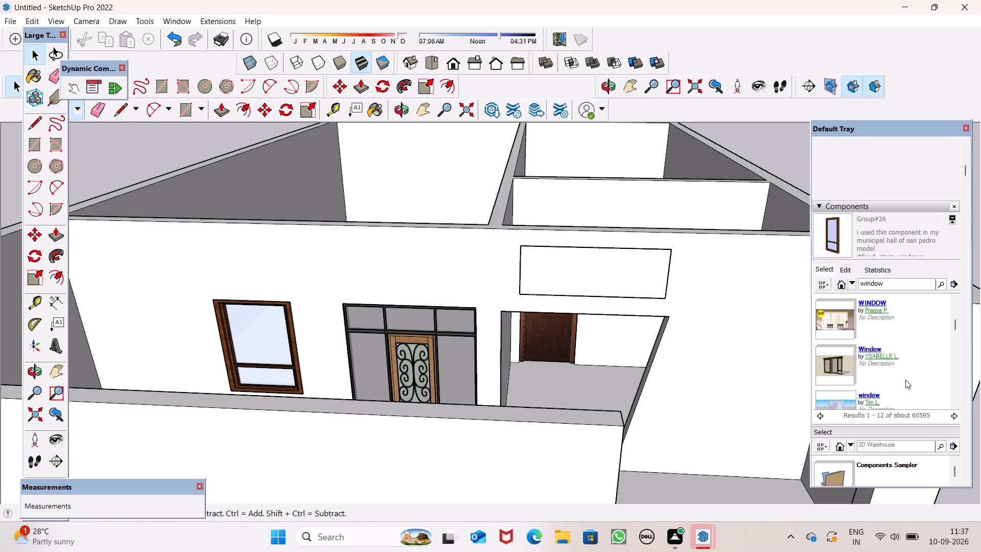
scroll(837, 368, "up", 14)
scroll(843, 208, "up", 7)
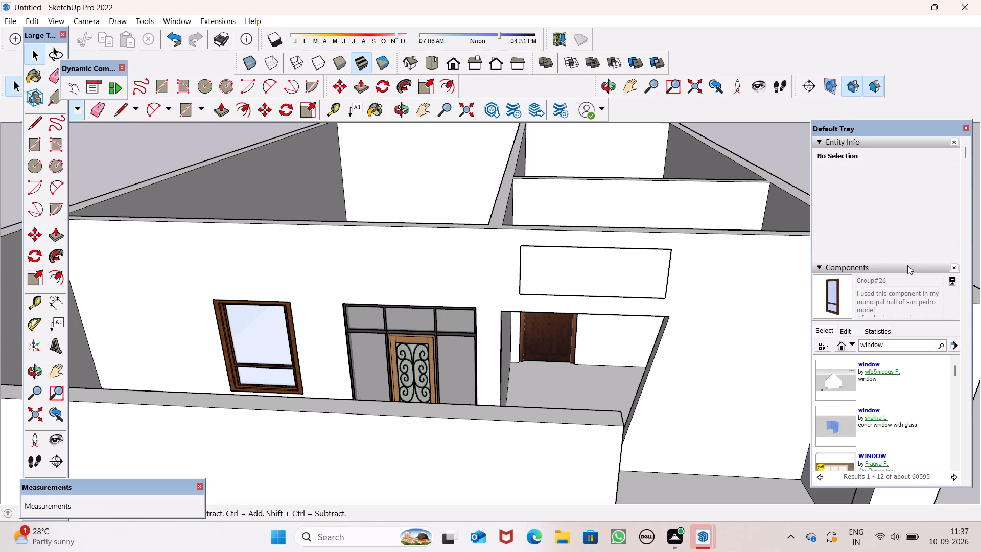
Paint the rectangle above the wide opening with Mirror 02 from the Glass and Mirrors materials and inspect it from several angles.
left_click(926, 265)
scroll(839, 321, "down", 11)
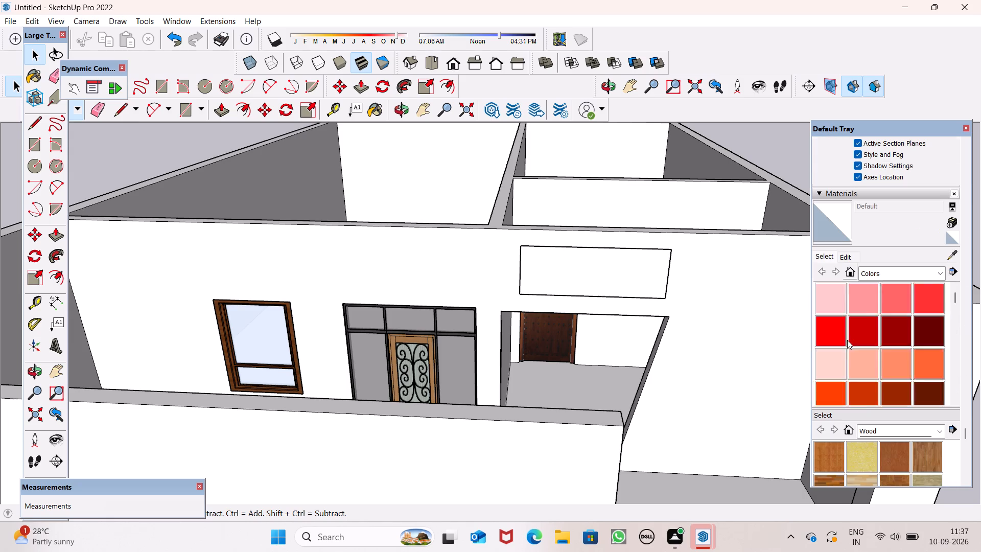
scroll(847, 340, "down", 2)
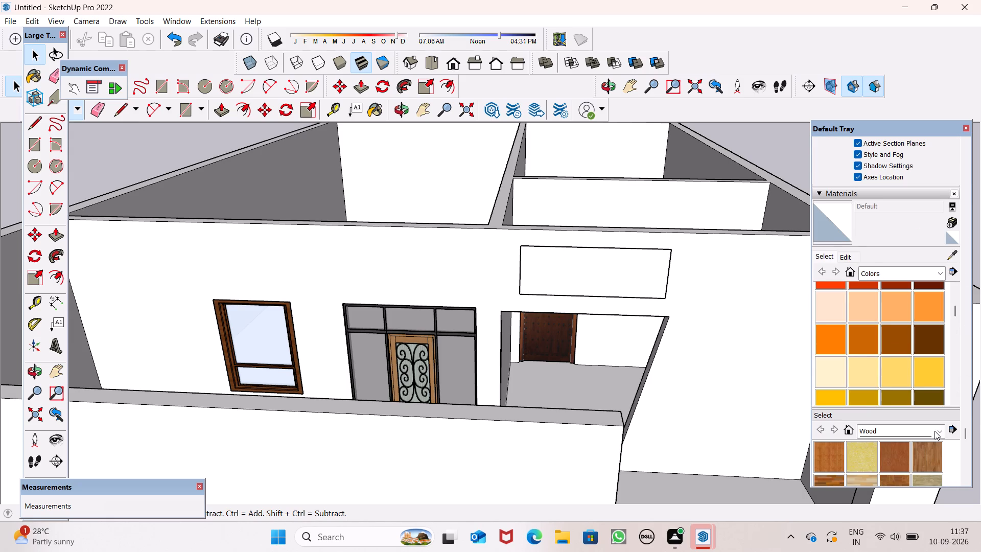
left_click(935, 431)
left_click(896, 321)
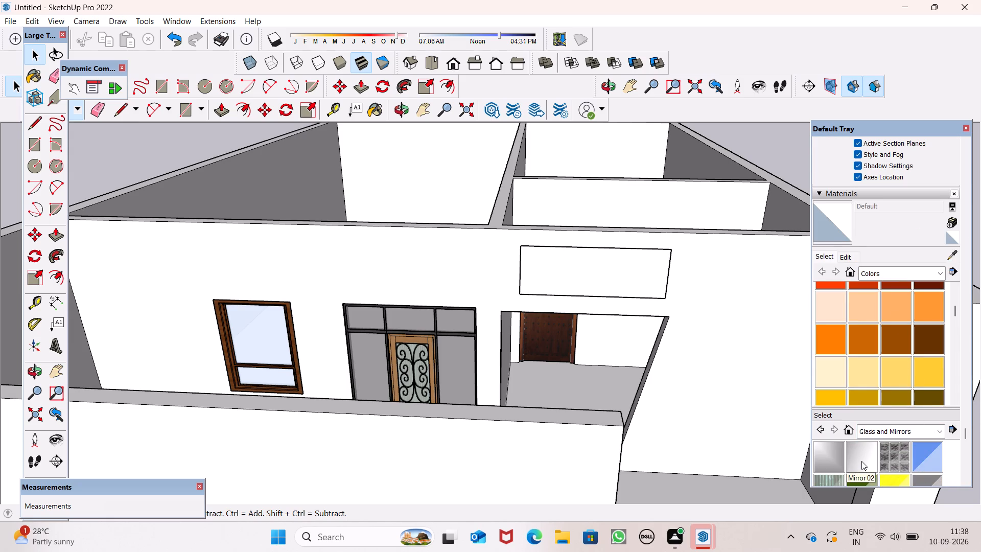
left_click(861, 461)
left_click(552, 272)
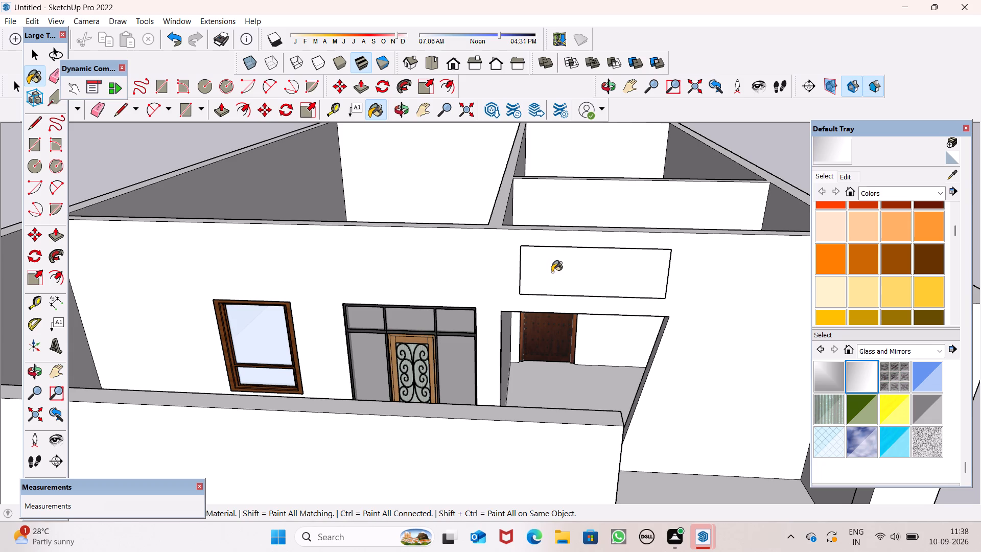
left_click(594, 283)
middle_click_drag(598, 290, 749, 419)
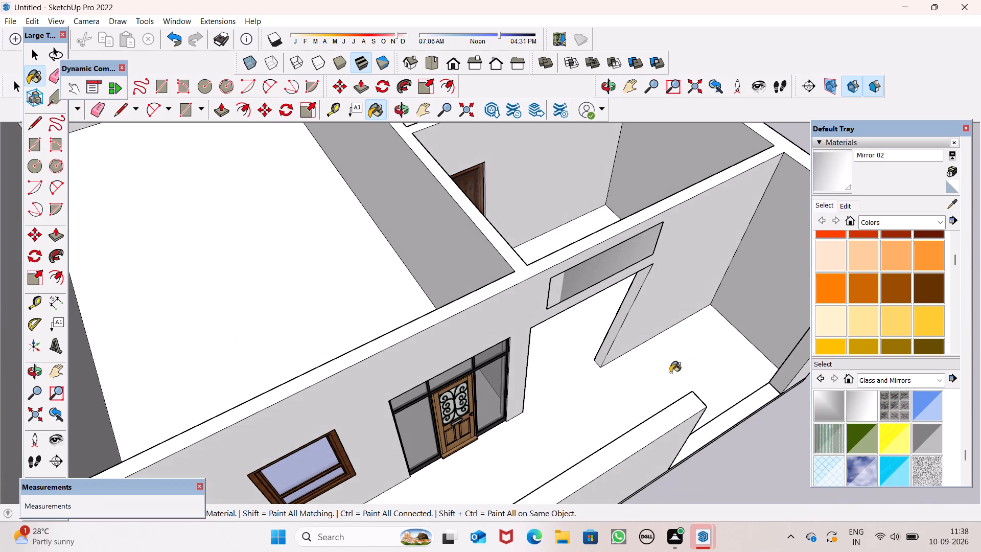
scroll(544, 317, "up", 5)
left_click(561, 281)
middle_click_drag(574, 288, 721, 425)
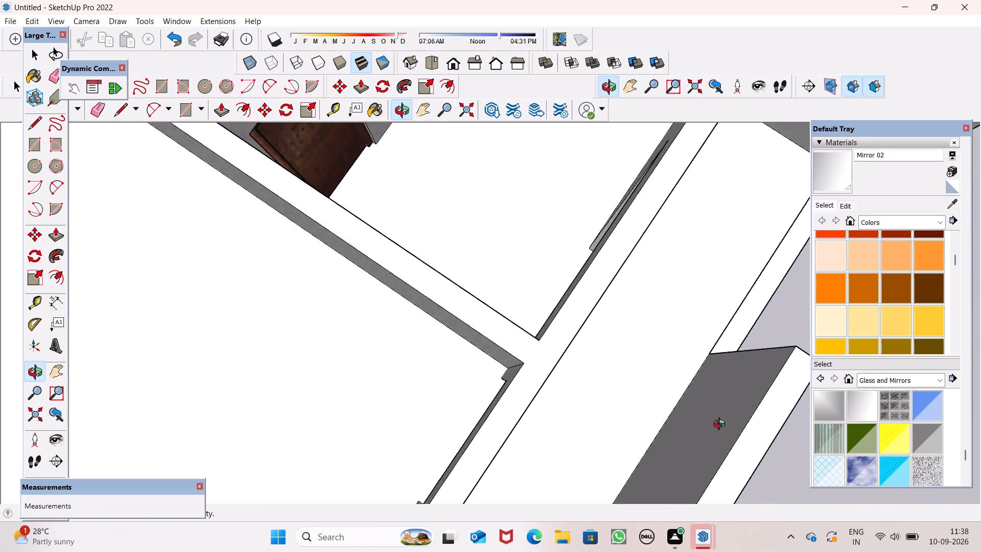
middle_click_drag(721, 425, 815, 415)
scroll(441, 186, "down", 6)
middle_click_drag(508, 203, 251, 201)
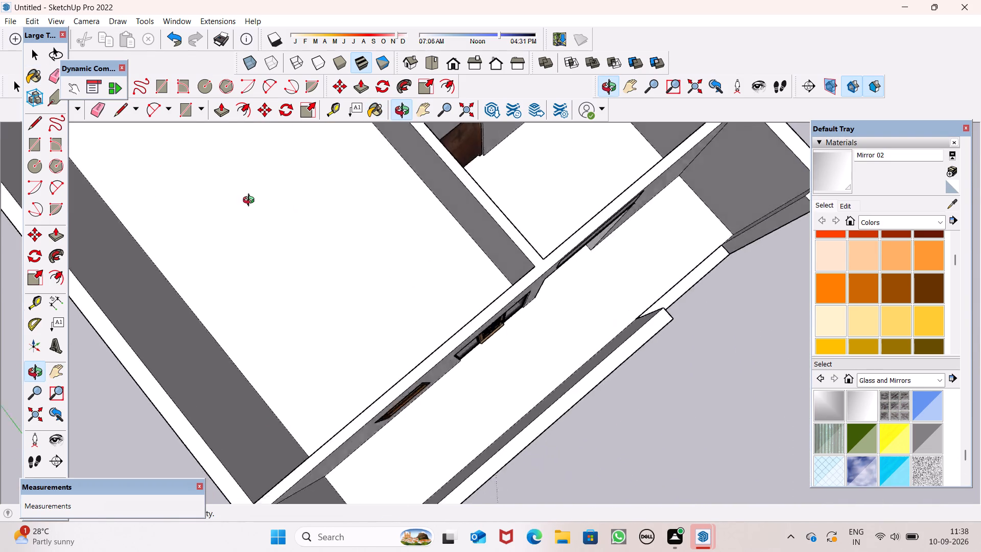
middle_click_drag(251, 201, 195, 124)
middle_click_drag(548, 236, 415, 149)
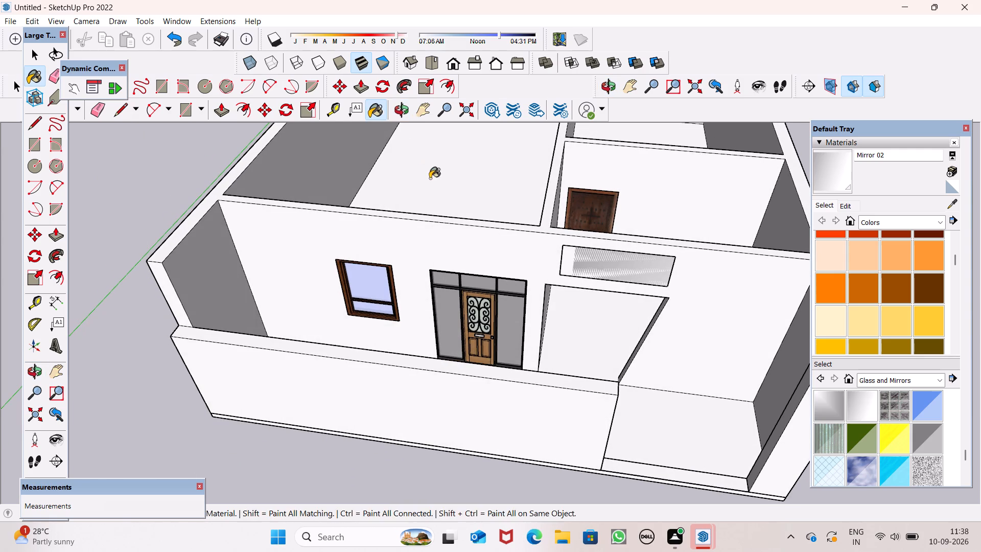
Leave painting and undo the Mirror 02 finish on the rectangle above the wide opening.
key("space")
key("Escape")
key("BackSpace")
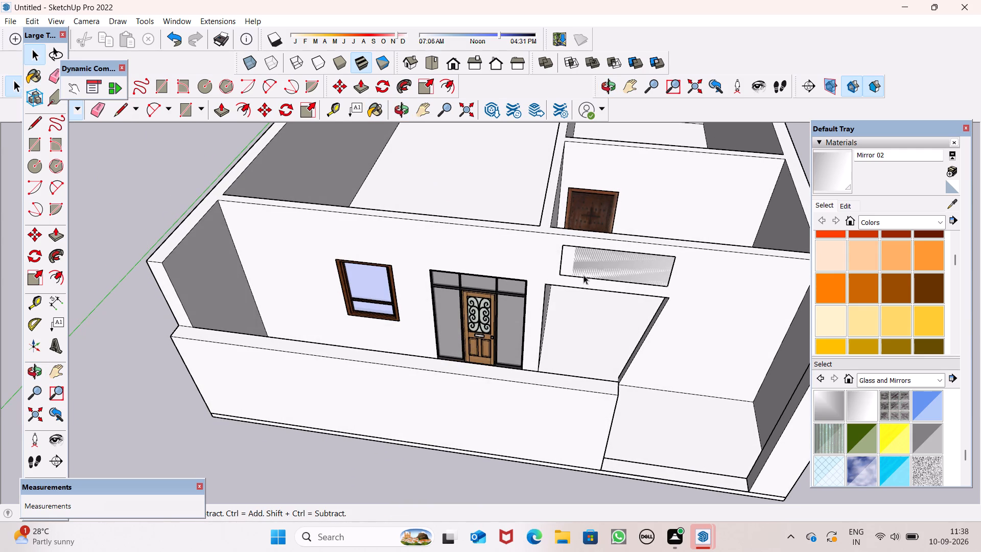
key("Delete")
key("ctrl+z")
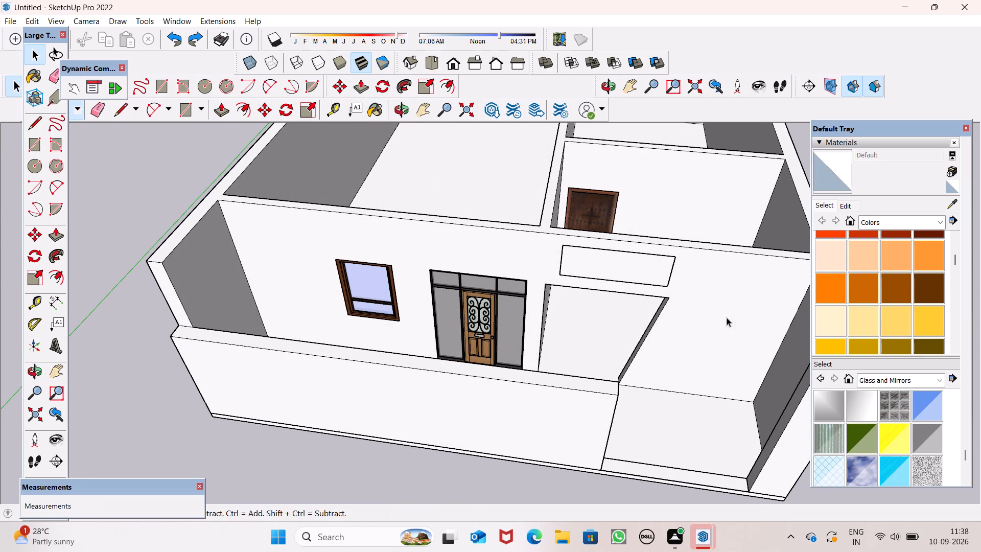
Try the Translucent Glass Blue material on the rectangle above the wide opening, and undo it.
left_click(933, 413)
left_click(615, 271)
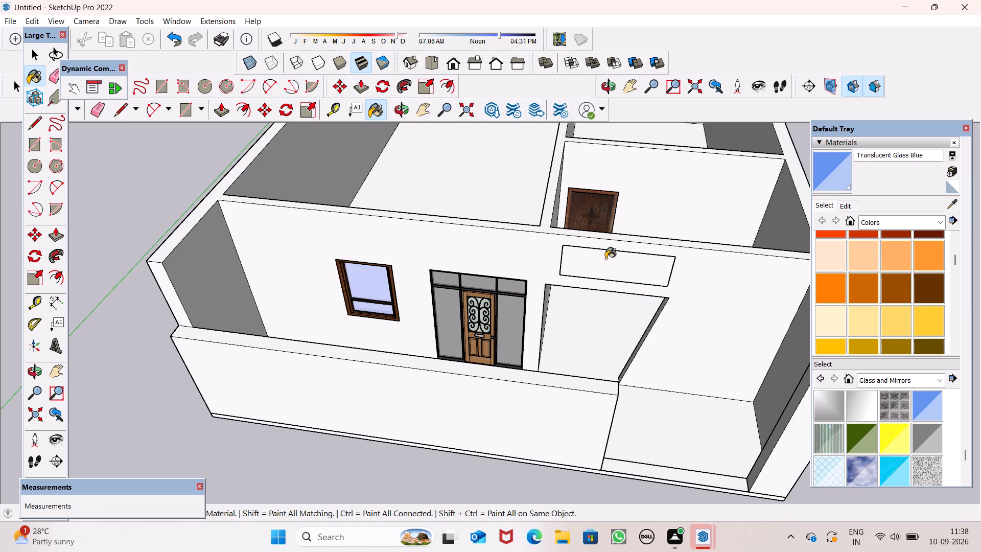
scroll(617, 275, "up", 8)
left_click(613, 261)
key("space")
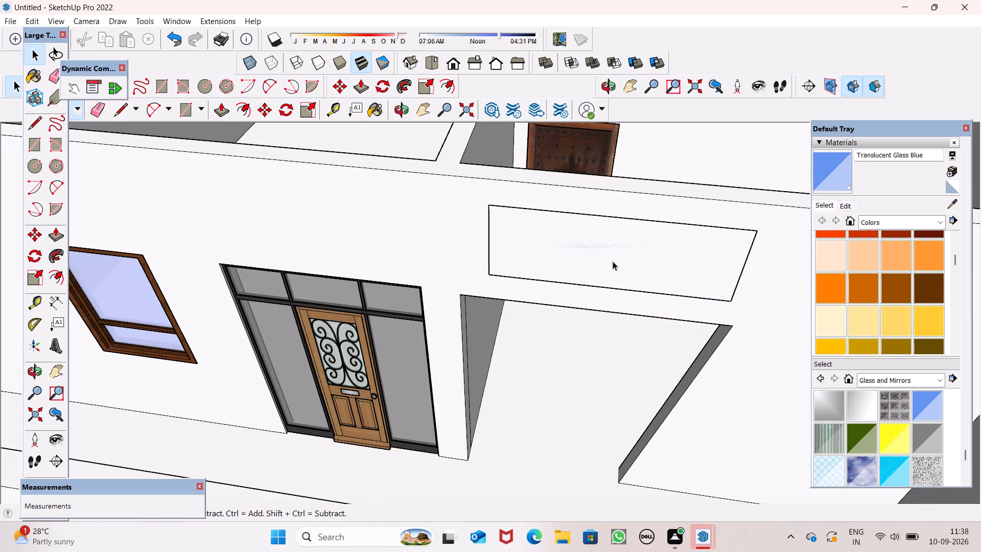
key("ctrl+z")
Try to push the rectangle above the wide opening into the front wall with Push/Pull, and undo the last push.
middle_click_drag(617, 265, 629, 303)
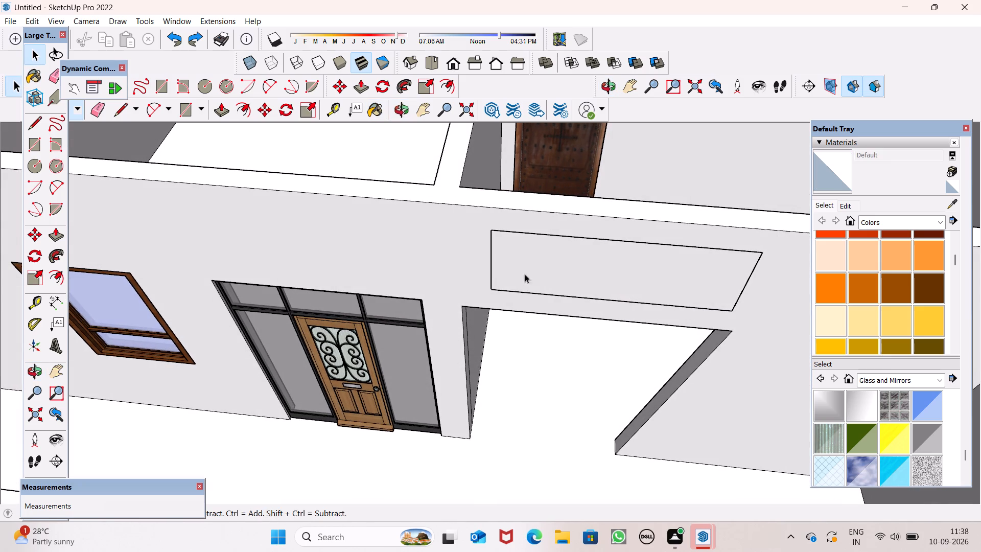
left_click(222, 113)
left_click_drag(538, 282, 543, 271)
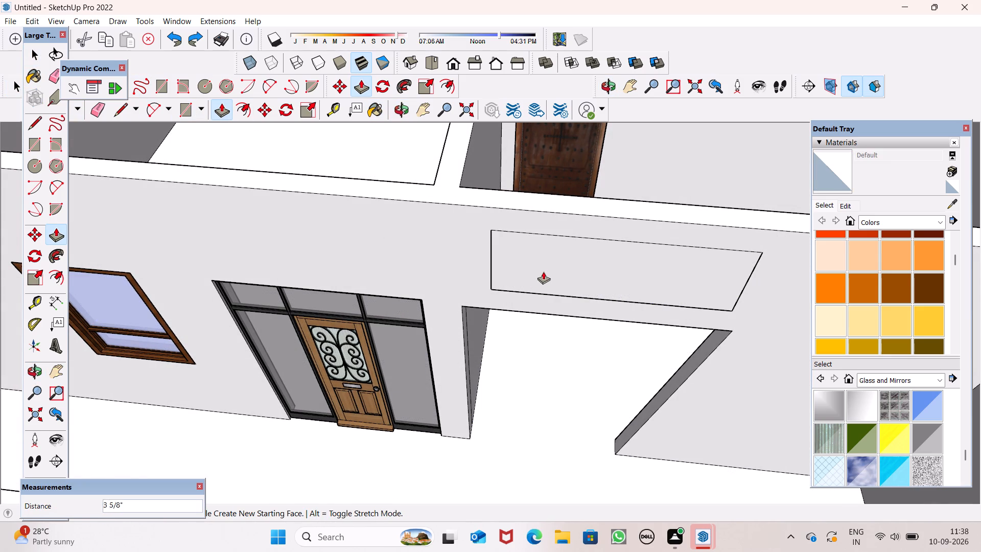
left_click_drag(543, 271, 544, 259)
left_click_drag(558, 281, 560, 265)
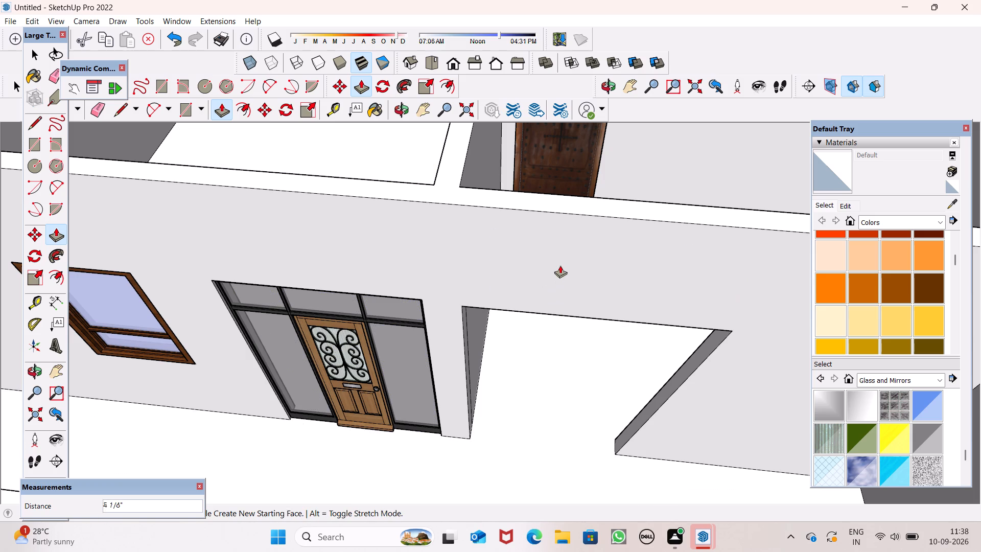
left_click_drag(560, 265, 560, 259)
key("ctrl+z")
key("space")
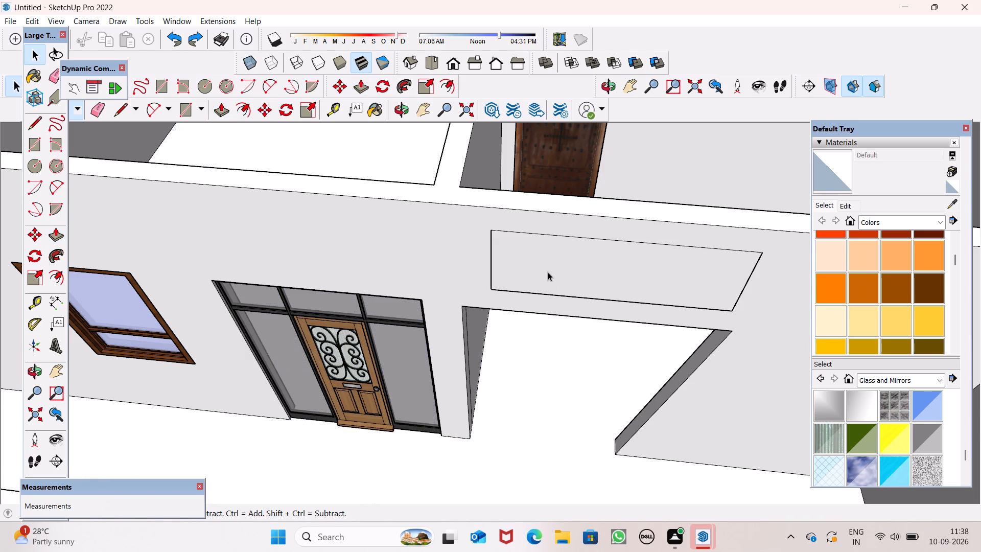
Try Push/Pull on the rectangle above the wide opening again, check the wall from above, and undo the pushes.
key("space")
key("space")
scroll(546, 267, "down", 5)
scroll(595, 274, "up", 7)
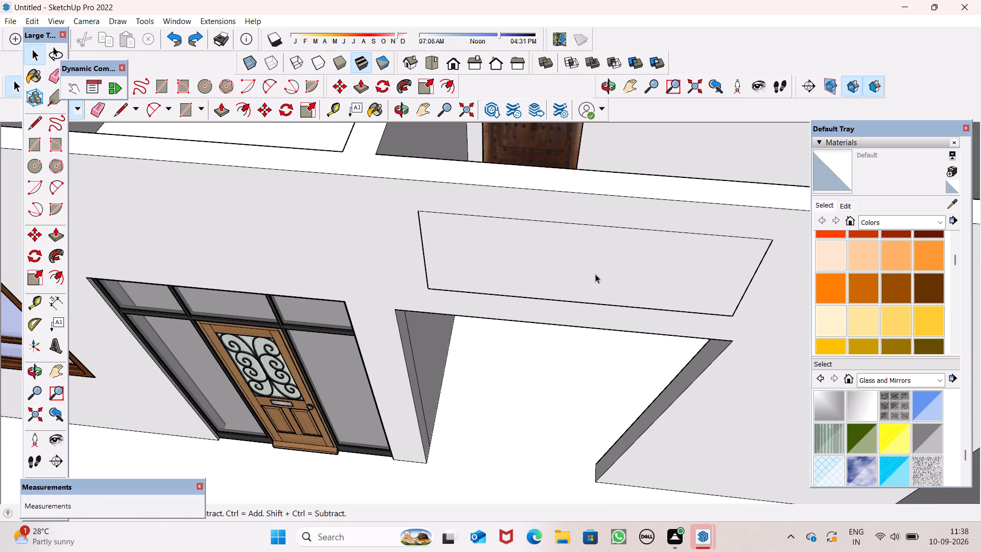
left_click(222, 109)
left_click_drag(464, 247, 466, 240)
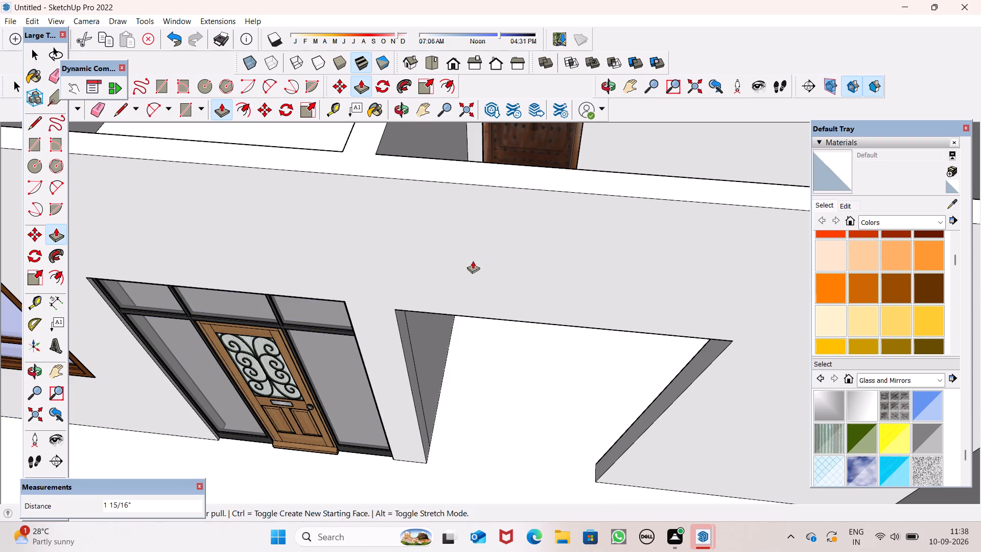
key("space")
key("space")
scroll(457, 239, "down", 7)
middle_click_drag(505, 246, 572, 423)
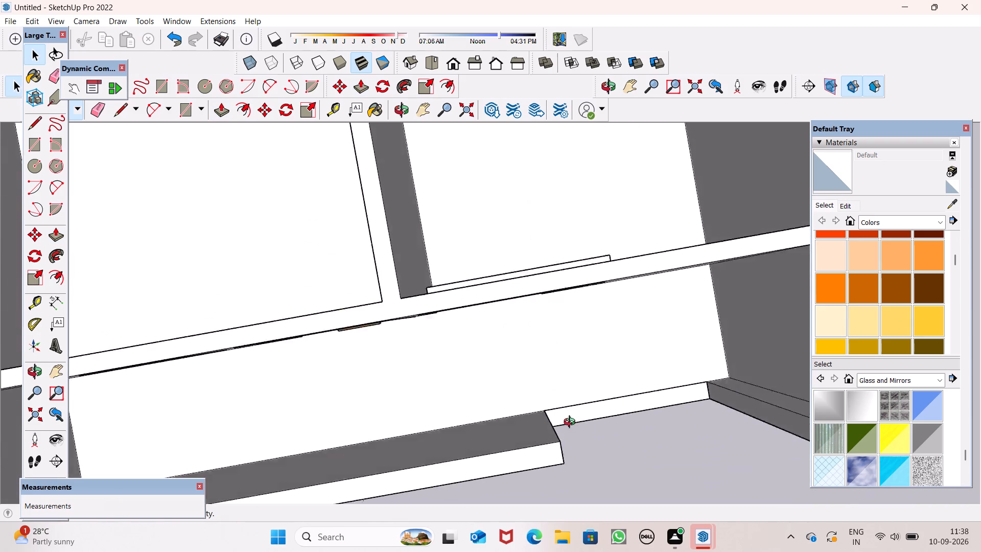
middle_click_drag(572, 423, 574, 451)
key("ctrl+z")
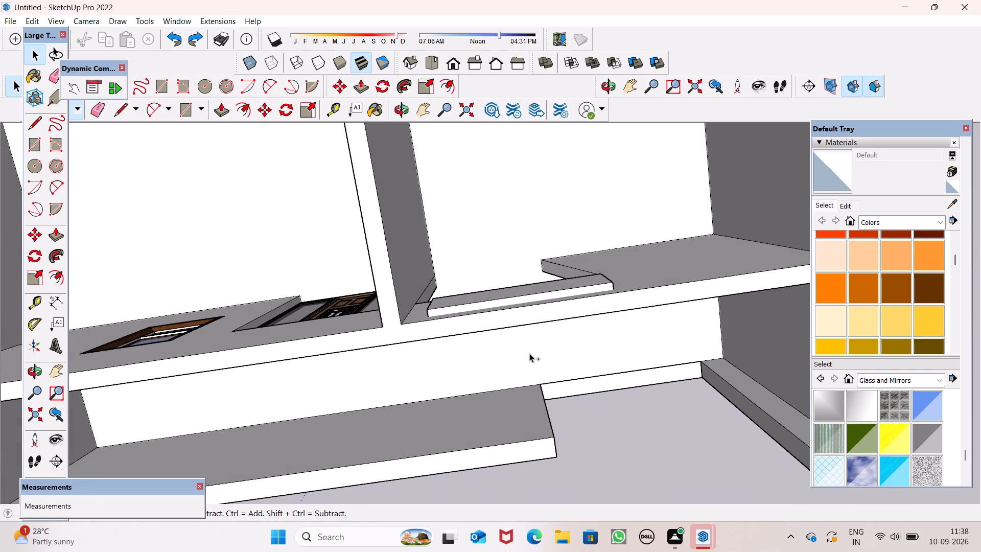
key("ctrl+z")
Delete the floor face seen through the wide opening beside the entrance door.
middle_click_drag(532, 352, 444, 166)
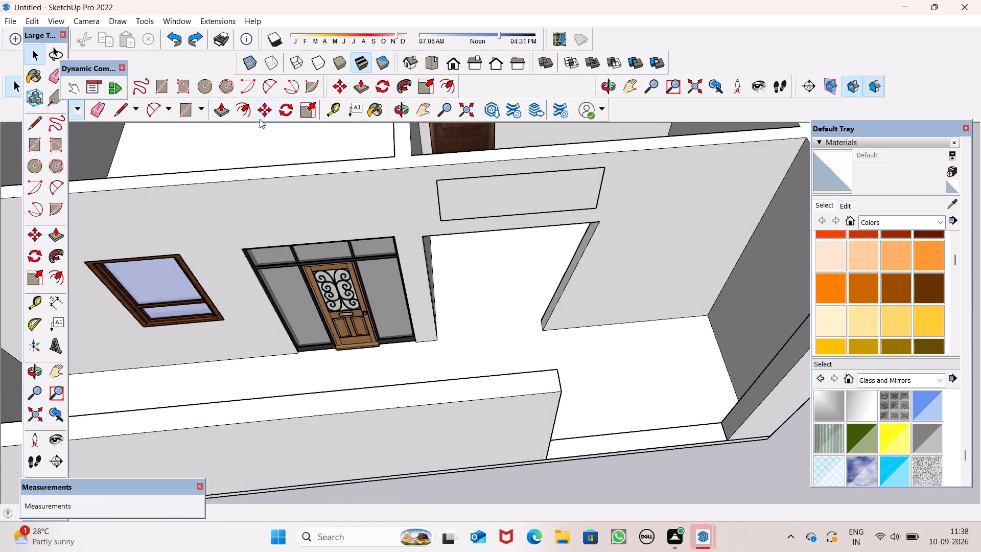
left_click_drag(215, 111, 222, 113)
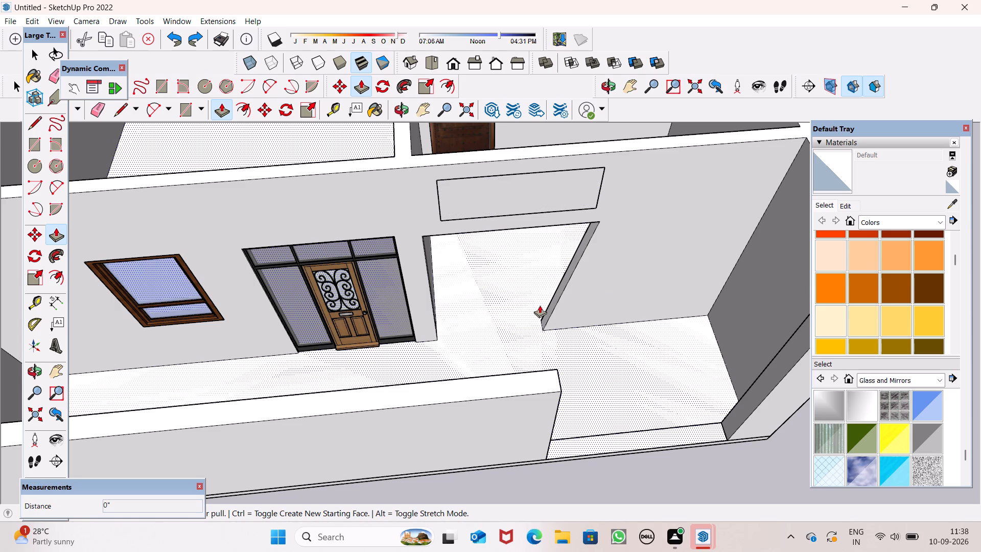
key("space")
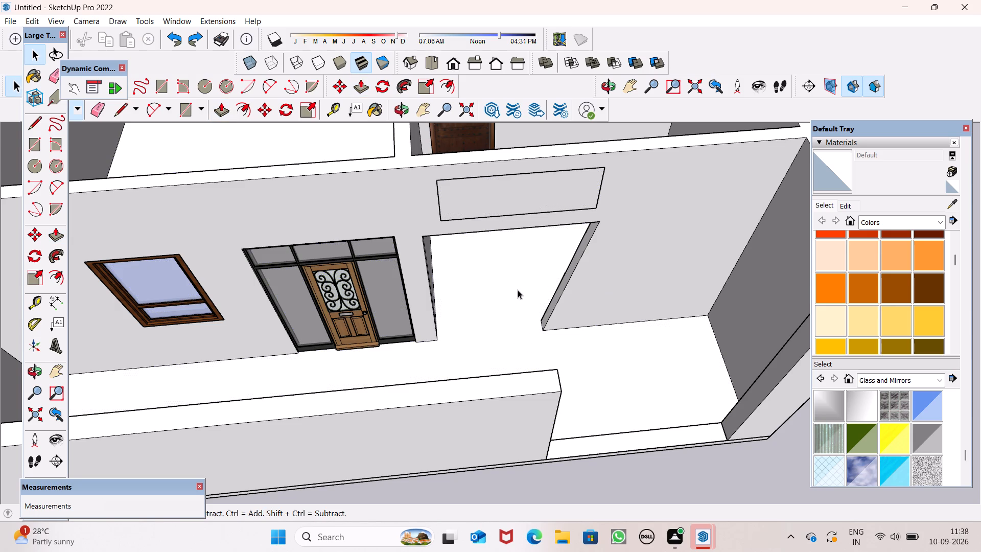
left_click(518, 289)
key("Delete")
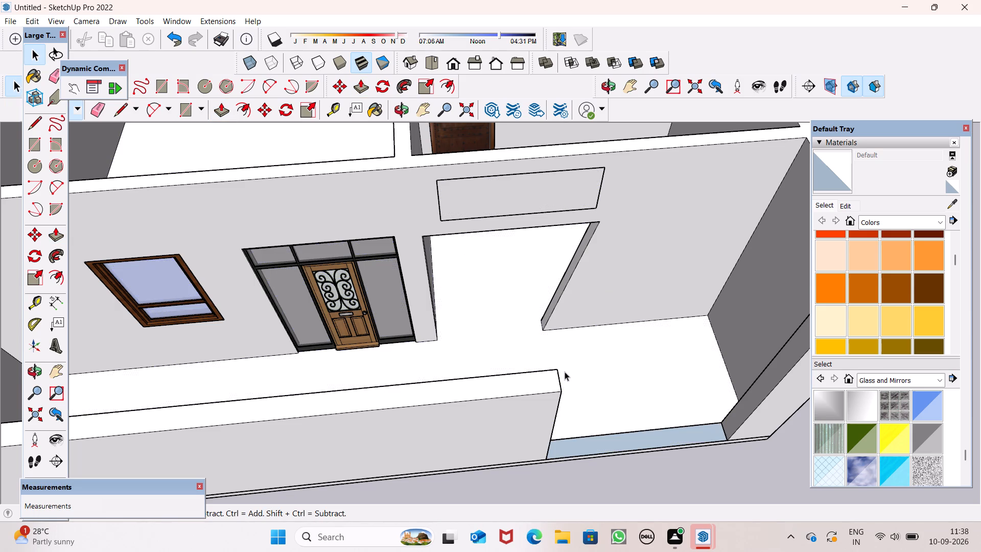
Delete the face inside the rectangle outline above the wide opening, leaving nothing selected.
middle_click_drag(583, 374, 522, 362)
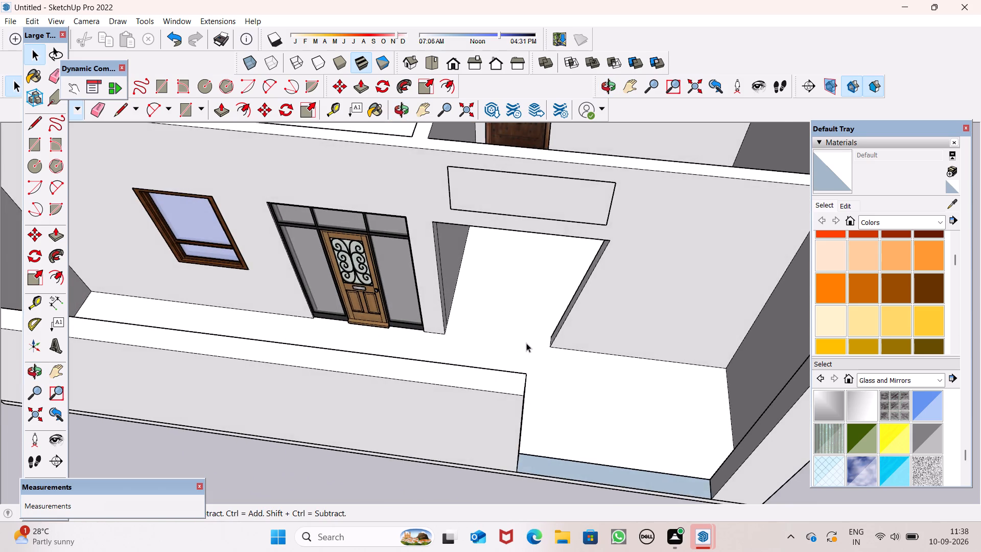
scroll(526, 343, "down", 2)
left_click(516, 233)
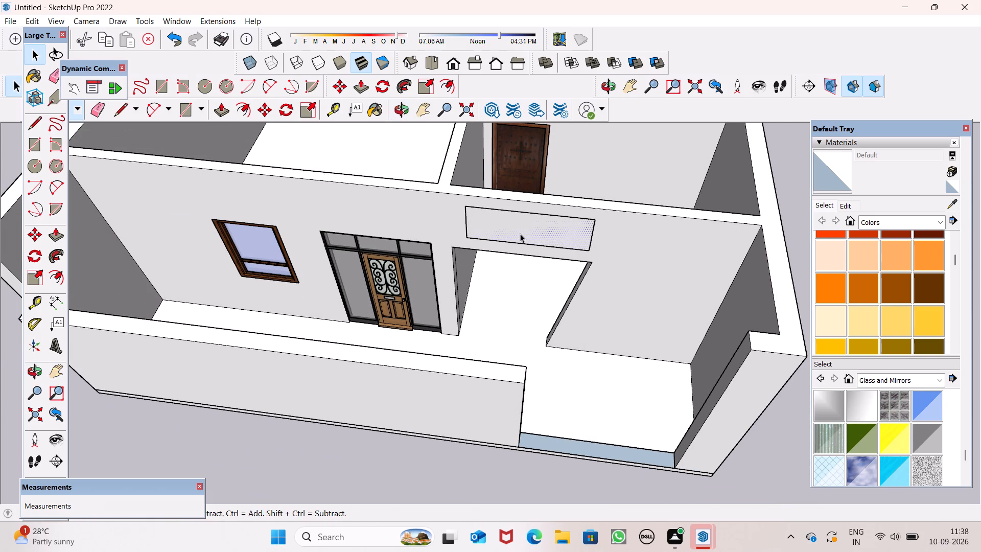
key("Delete")
left_click(531, 232)
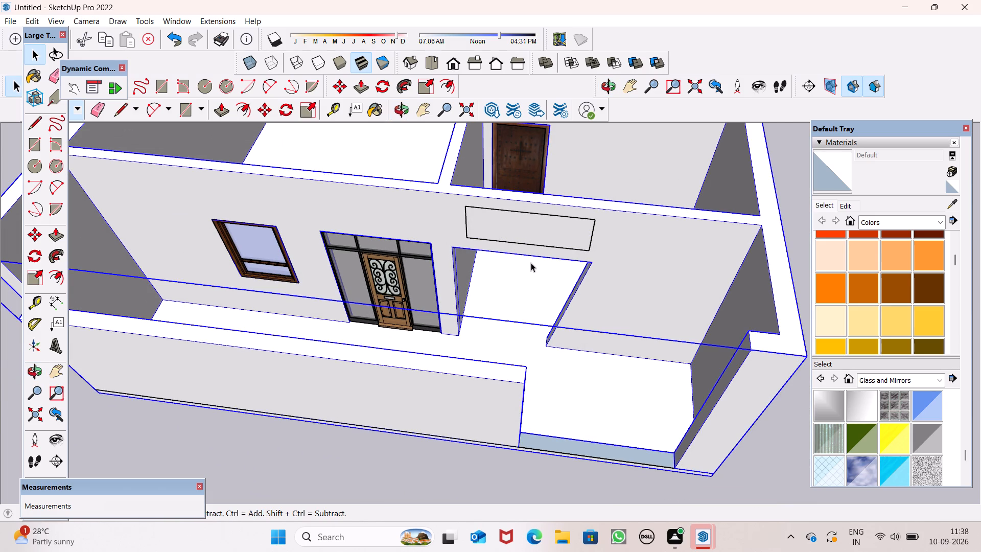
scroll(532, 266, "down", 7)
left_click(507, 369)
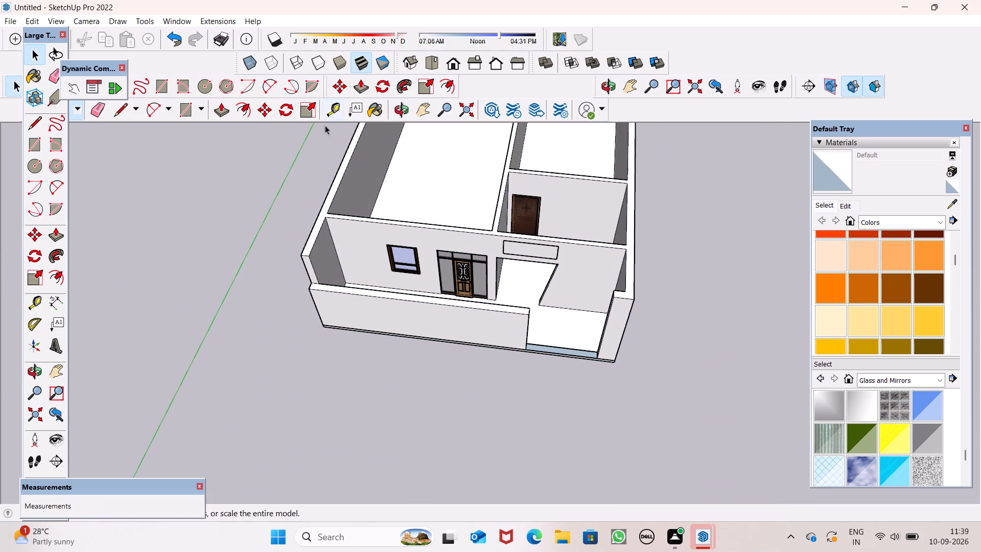
middle_click_drag(607, 307, 640, 265)
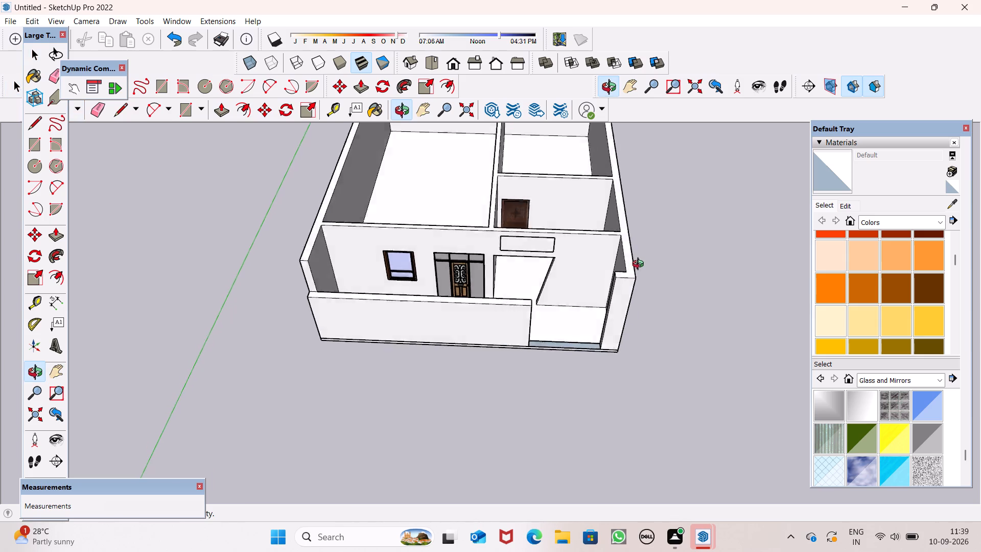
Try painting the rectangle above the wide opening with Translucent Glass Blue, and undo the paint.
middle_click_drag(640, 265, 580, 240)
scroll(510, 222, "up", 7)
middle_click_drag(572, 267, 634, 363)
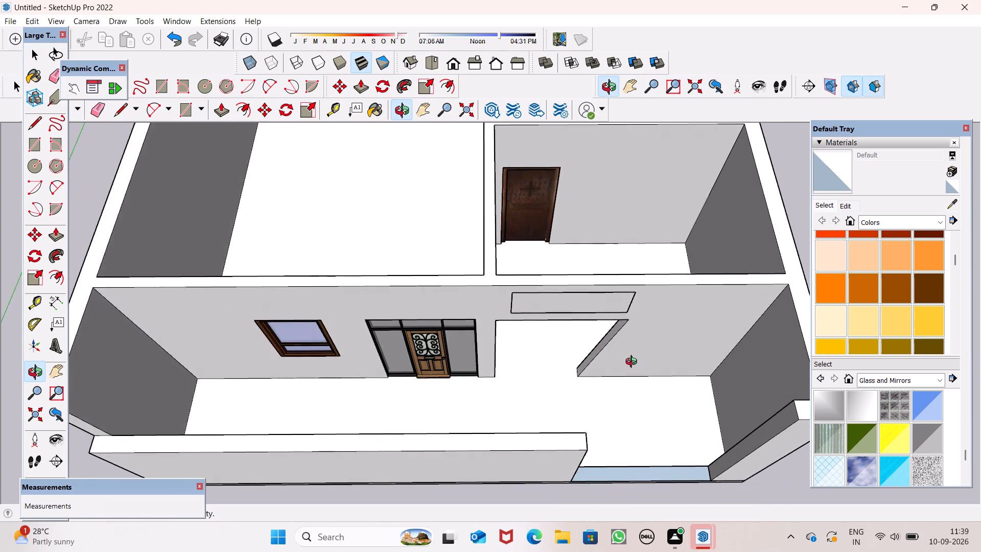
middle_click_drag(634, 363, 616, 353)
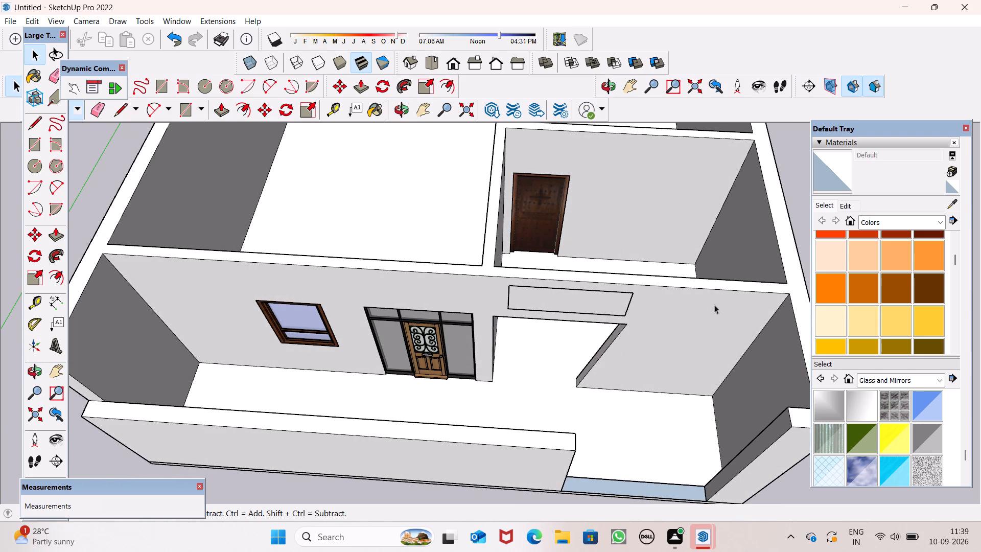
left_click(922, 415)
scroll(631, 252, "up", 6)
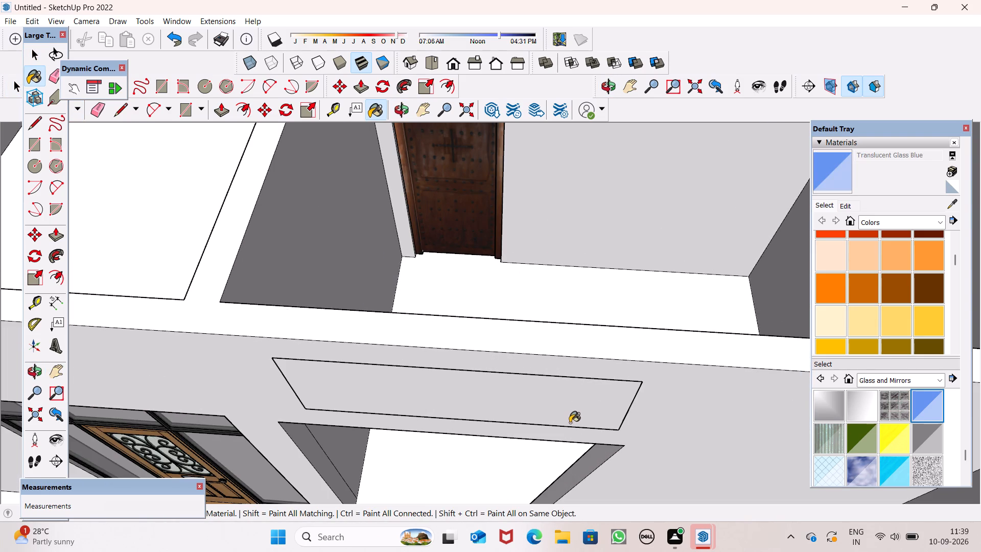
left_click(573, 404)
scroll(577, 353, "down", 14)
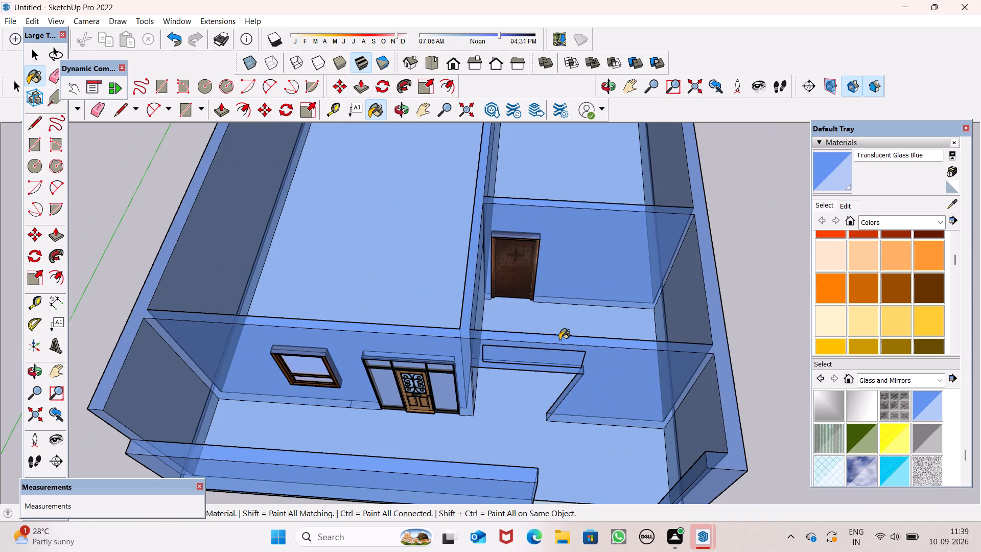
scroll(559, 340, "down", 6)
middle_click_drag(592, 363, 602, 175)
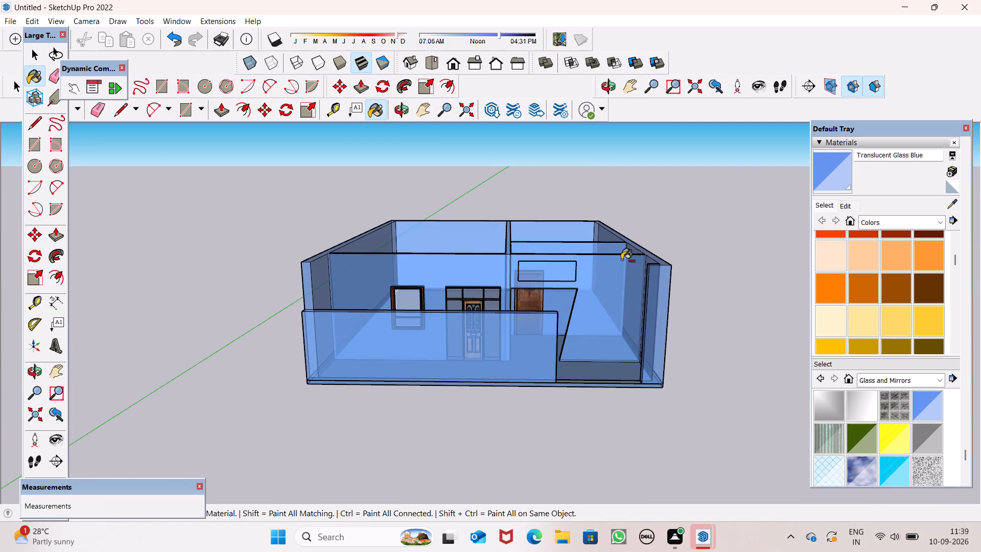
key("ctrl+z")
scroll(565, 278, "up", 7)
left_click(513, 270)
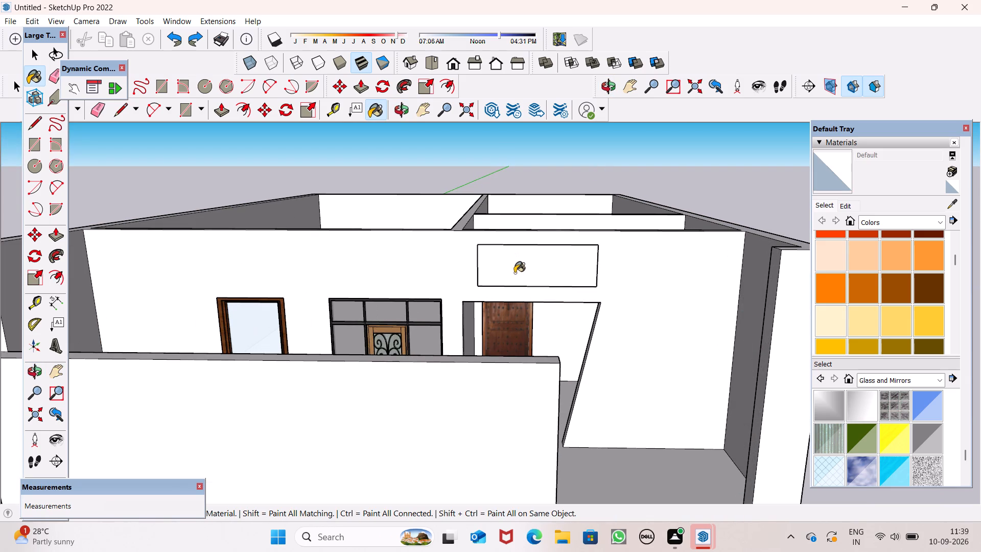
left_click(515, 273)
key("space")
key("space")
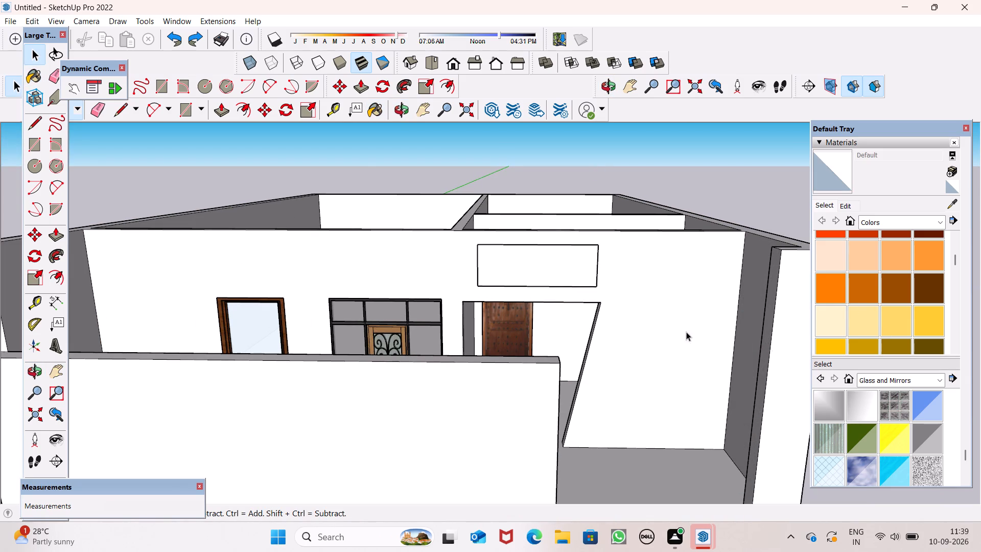
Expand the Components section and browse the window search results for a suitable glazed model.
scroll(573, 299, "down", 6)
scroll(680, 300, "up", 1)
scroll(414, 278, "down", 10)
scroll(847, 315, "down", 5)
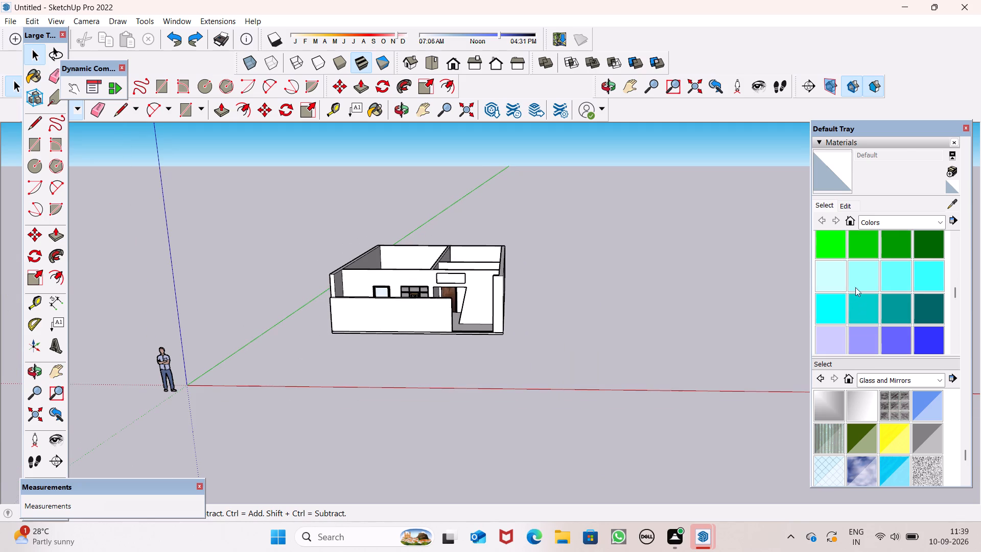
scroll(901, 188, "up", 11)
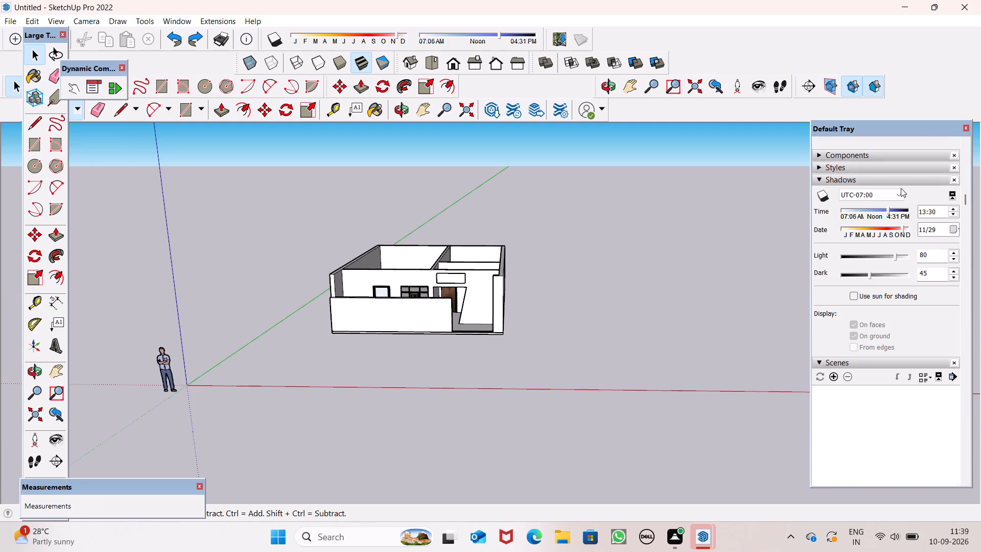
scroll(901, 188, "up", 8)
scroll(885, 286, "down", 14)
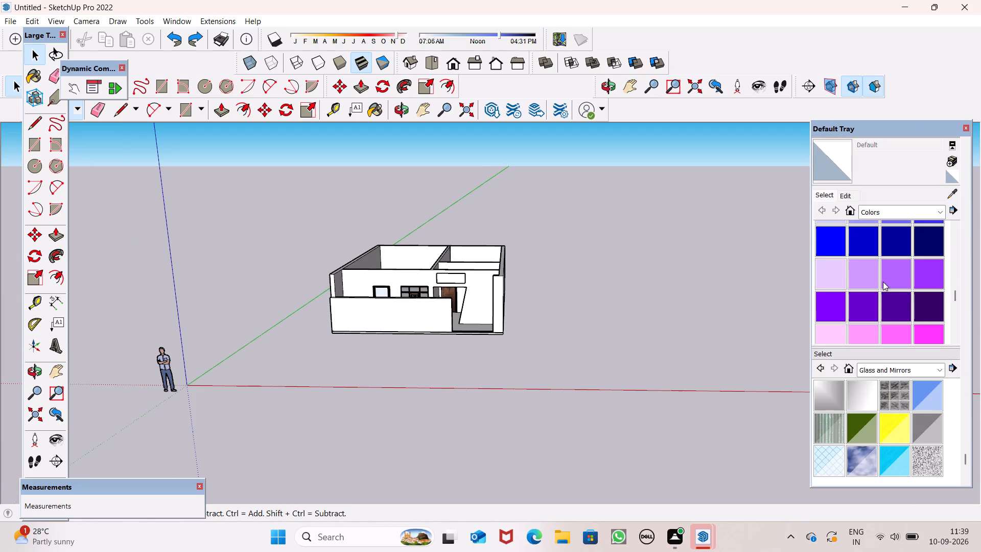
scroll(883, 282, "up", 18)
scroll(880, 285, "up", 11)
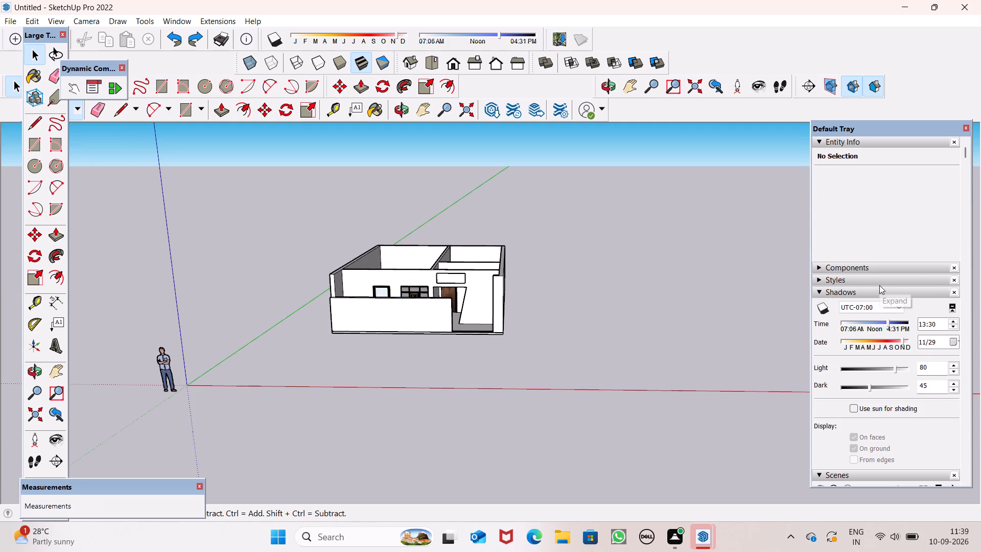
scroll(879, 285, "up", 1)
scroll(818, 281, "down", 14)
scroll(820, 282, "up", 12)
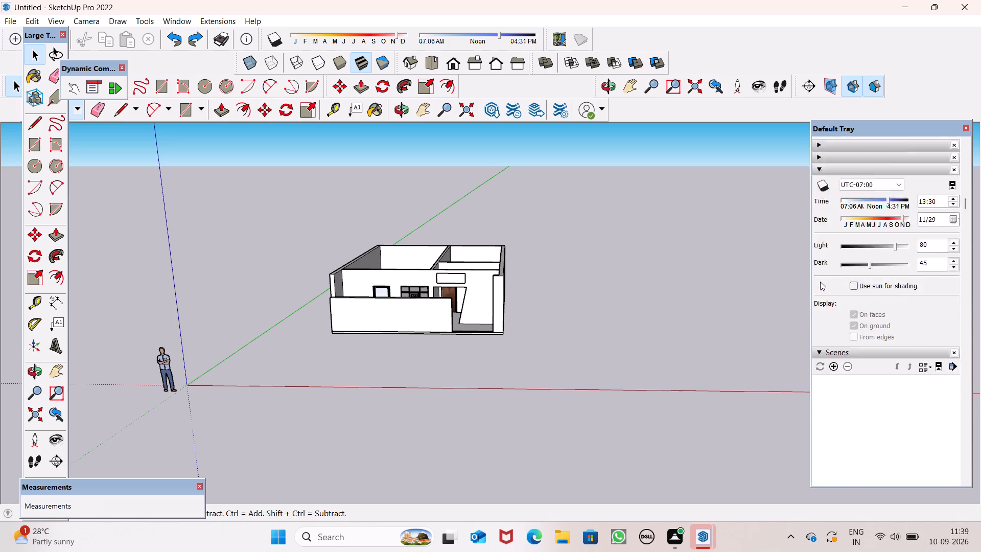
scroll(820, 282, "up", 8)
left_click(863, 267)
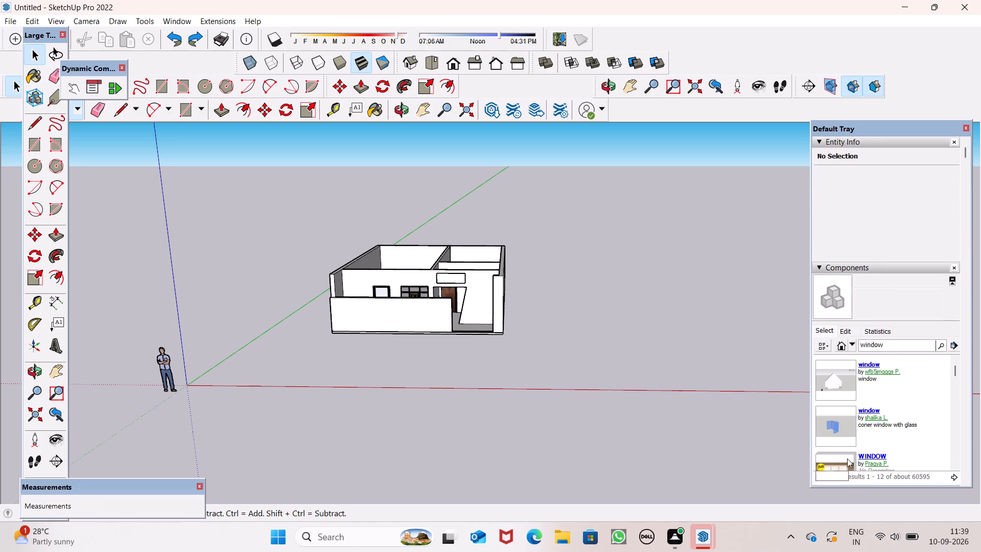
scroll(843, 428, "down", 6)
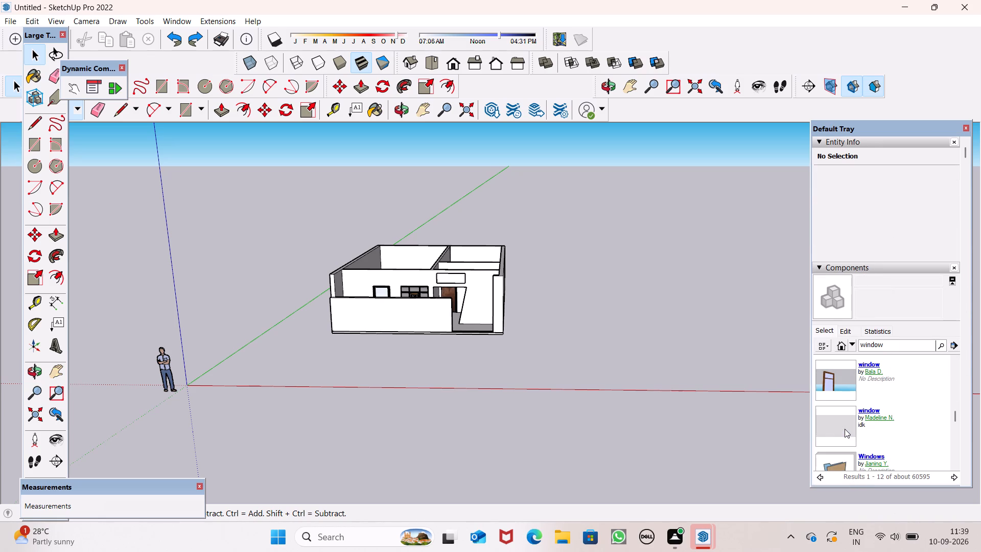
scroll(842, 427, "up", 1)
scroll(842, 427, "down", 3)
scroll(842, 427, "up", 3)
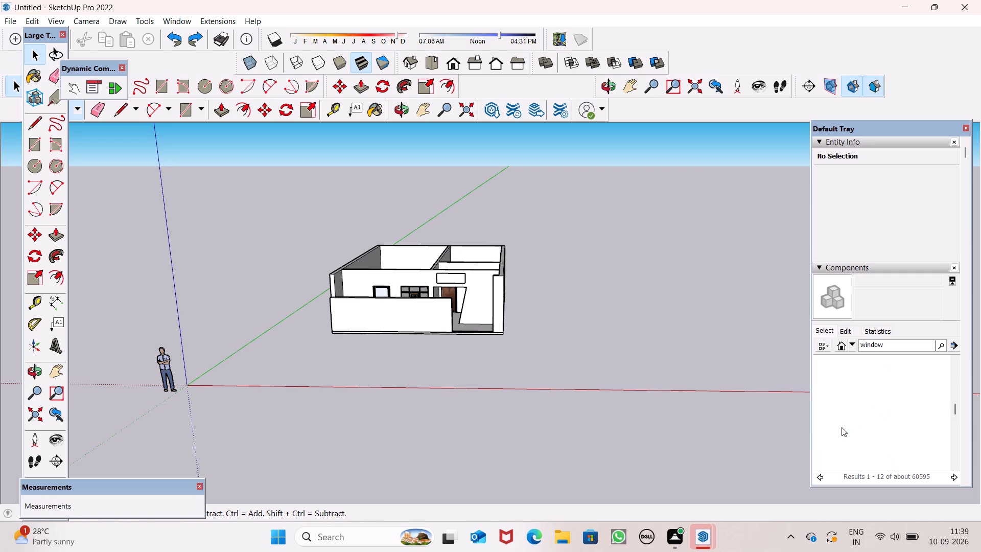
scroll(842, 427, "up", 2)
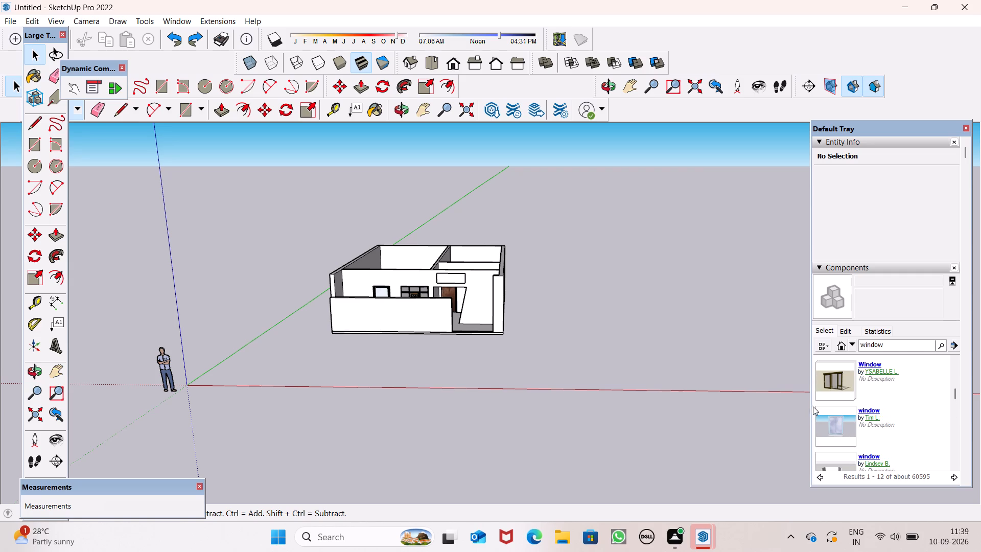
Insert the Glass Sliding Door and Window component on the open ground beside the house.
left_click(832, 377)
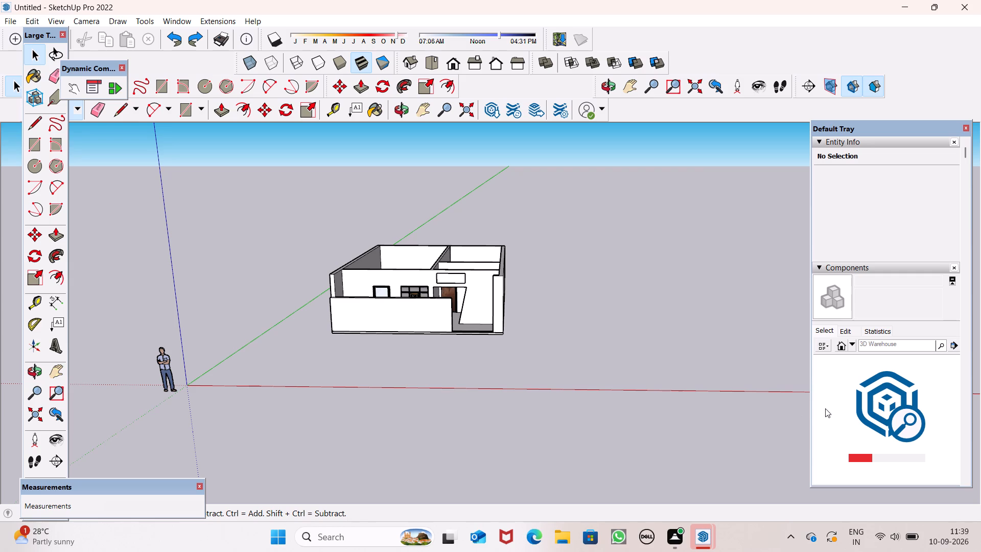
left_click(843, 383)
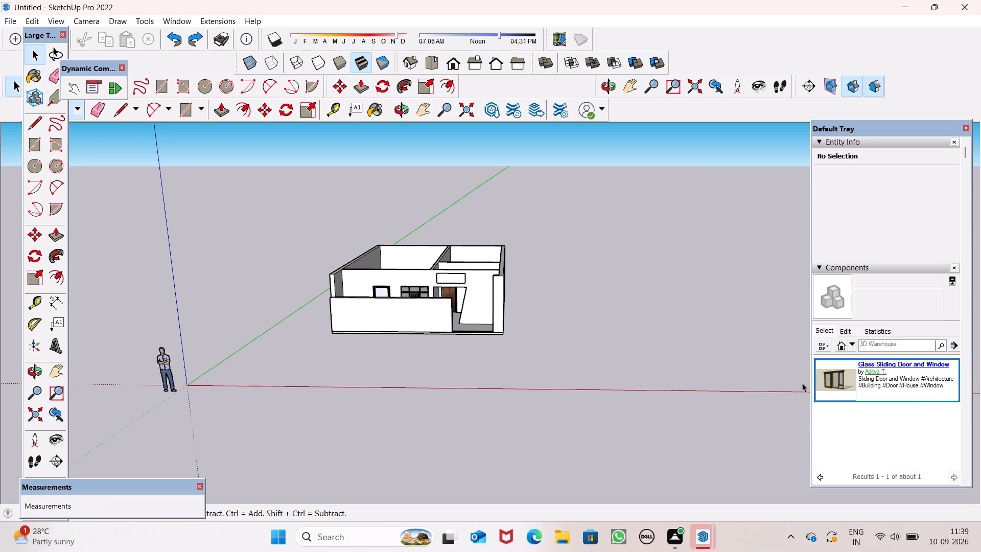
left_click(833, 382)
scroll(840, 342, "up", 7)
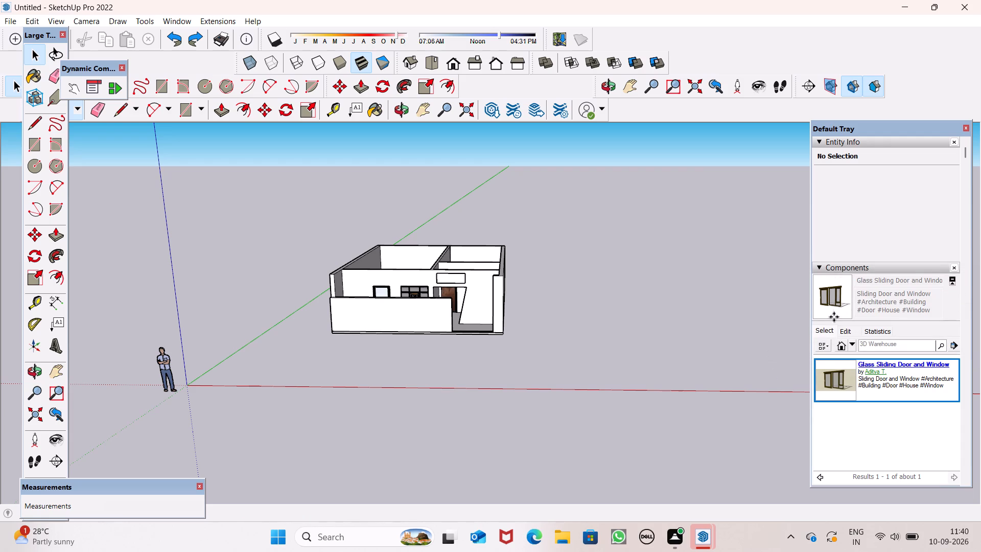
left_click(835, 307)
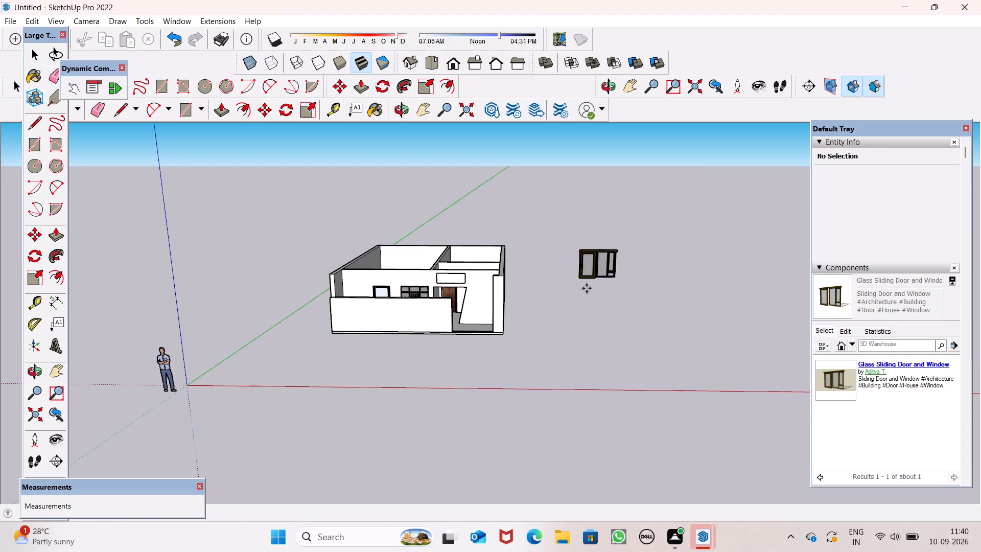
left_click(603, 304)
key("space")
key("space")
Explode the placed Glass Sliding Door and Window component.
scroll(648, 307, "up", 9)
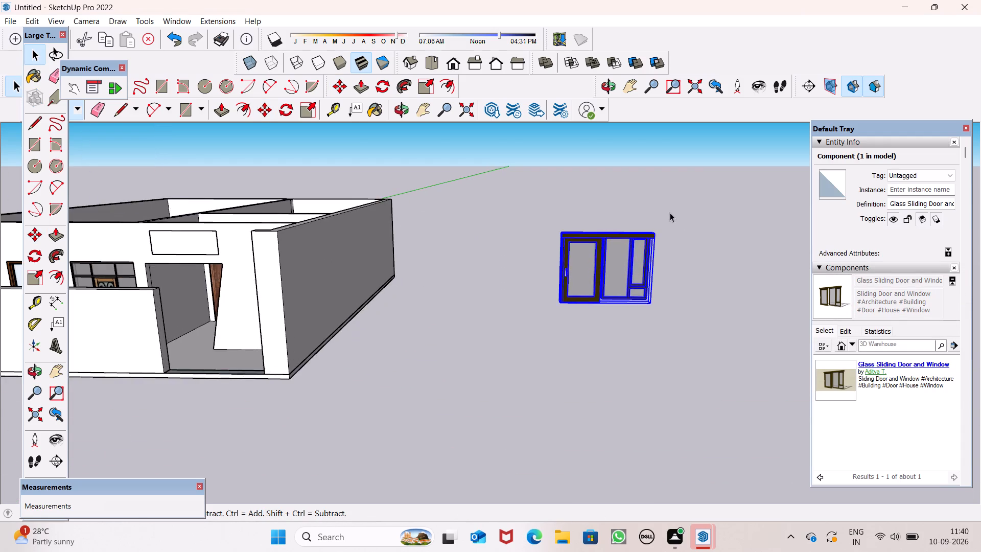
scroll(680, 219, "up", 8)
left_click(658, 438)
left_click(599, 346)
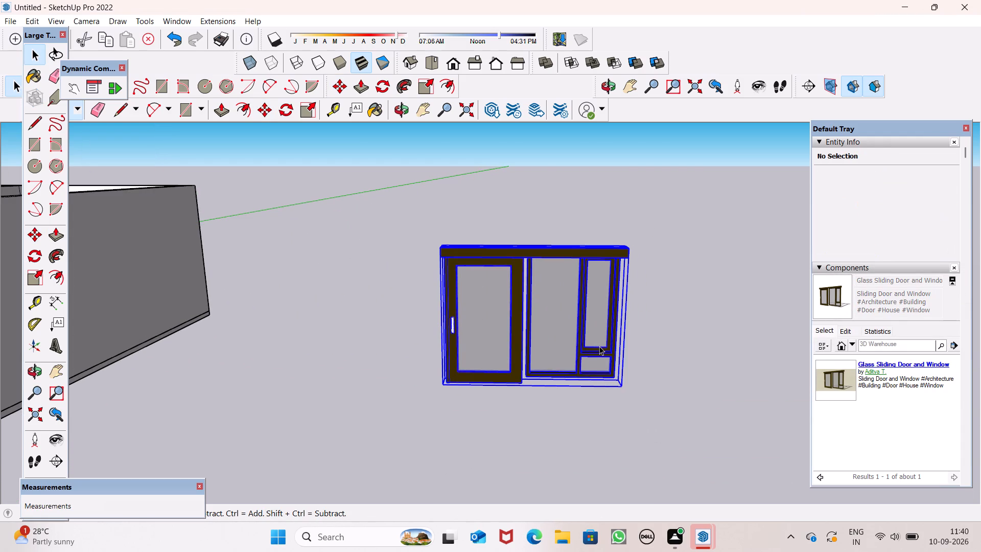
right_click_drag(630, 336, 630, 344)
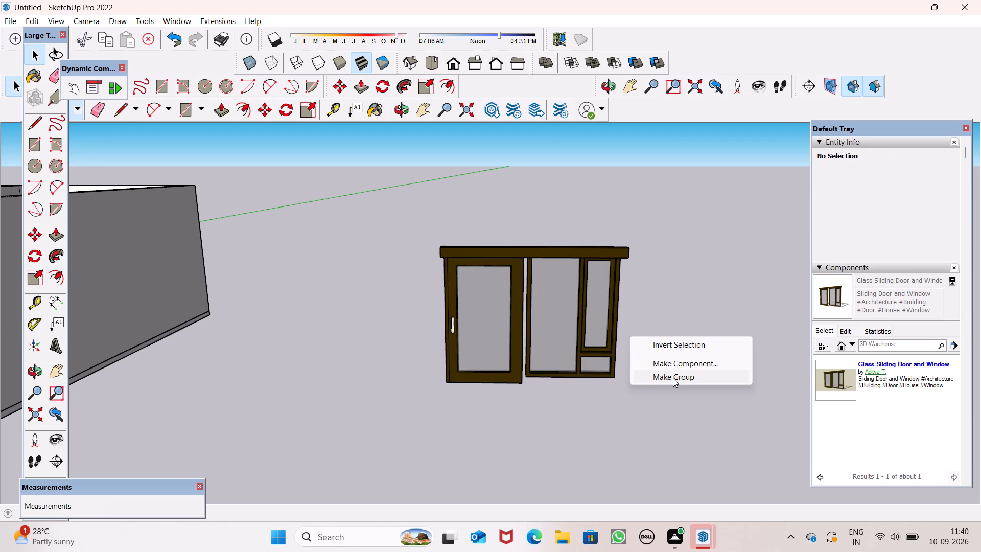
left_click(567, 308)
right_click(570, 310)
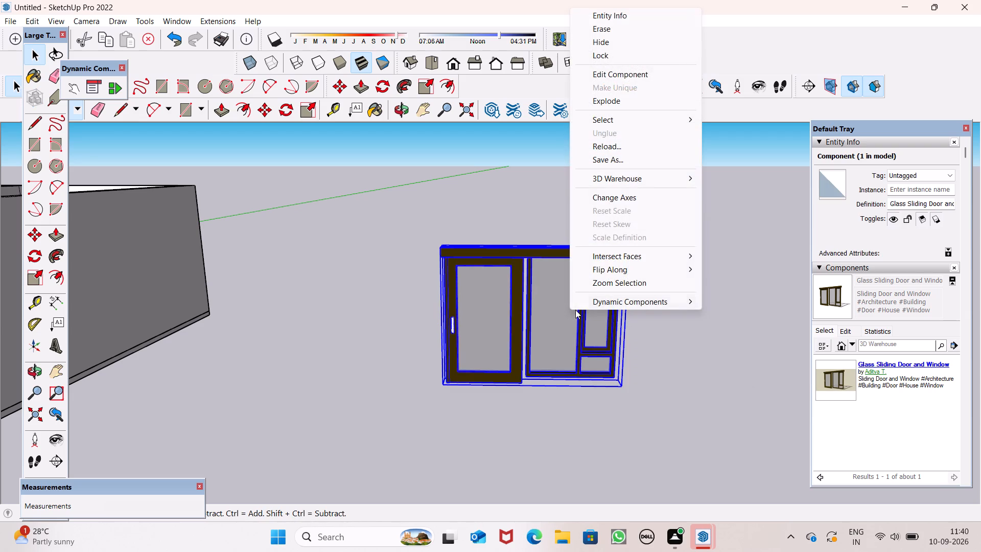
left_click(641, 105)
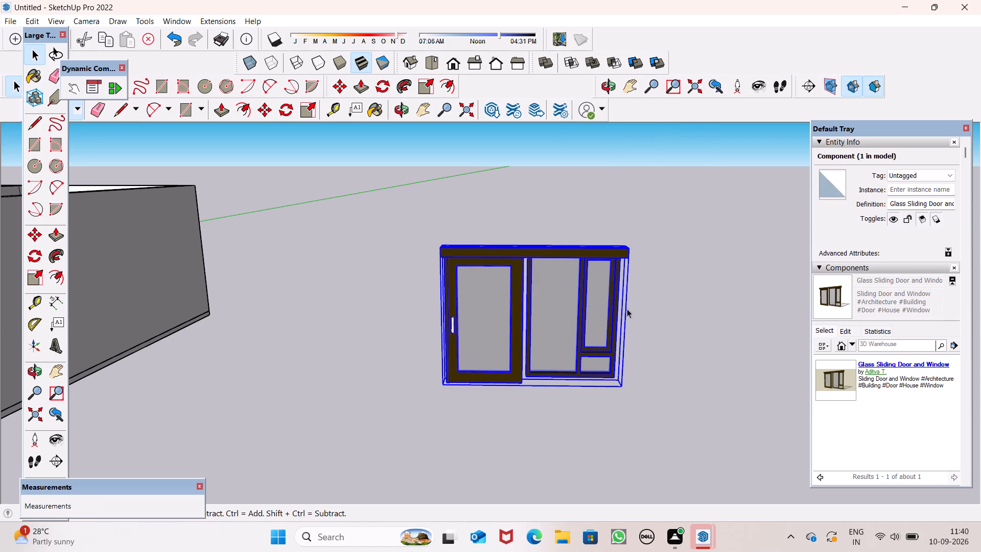
Explode the remaining sliding door and window group into separate faces and edges, and clear the selection.
left_click(615, 319)
left_click(652, 343)
left_click(564, 331)
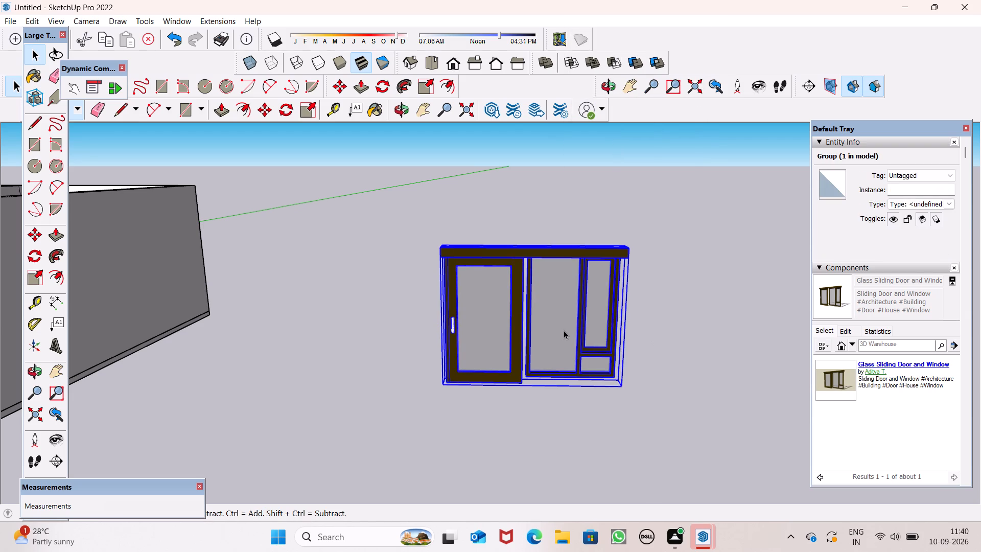
right_click(564, 330)
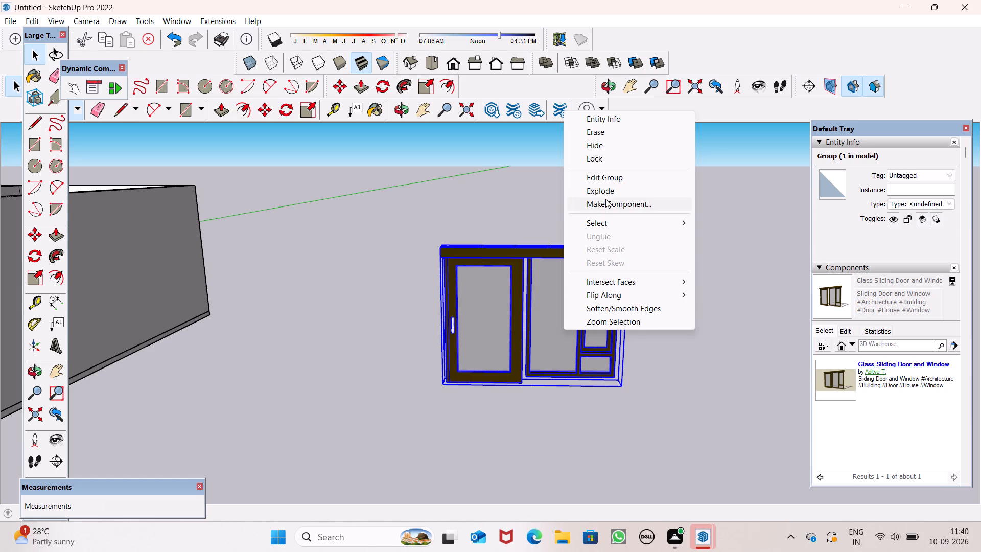
left_click(605, 193)
left_click(646, 344)
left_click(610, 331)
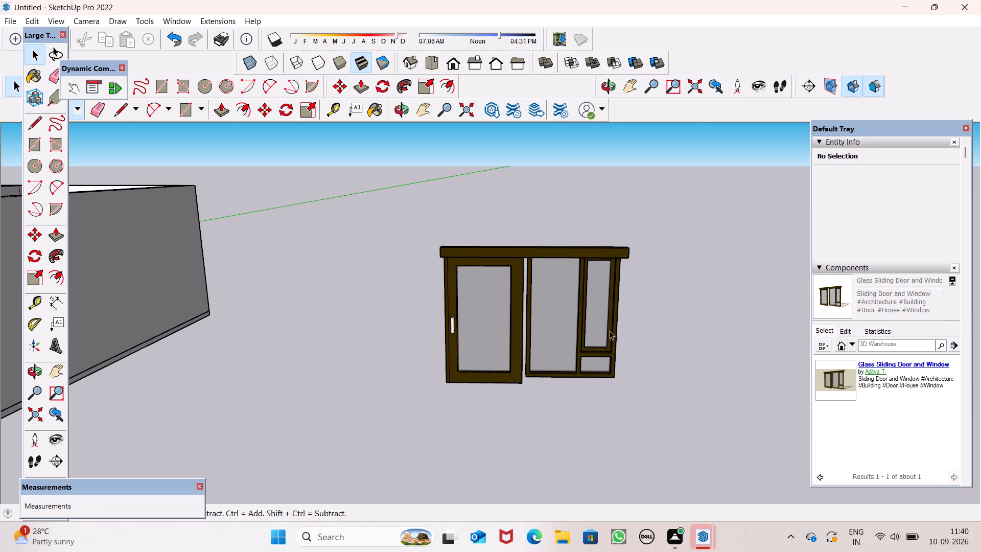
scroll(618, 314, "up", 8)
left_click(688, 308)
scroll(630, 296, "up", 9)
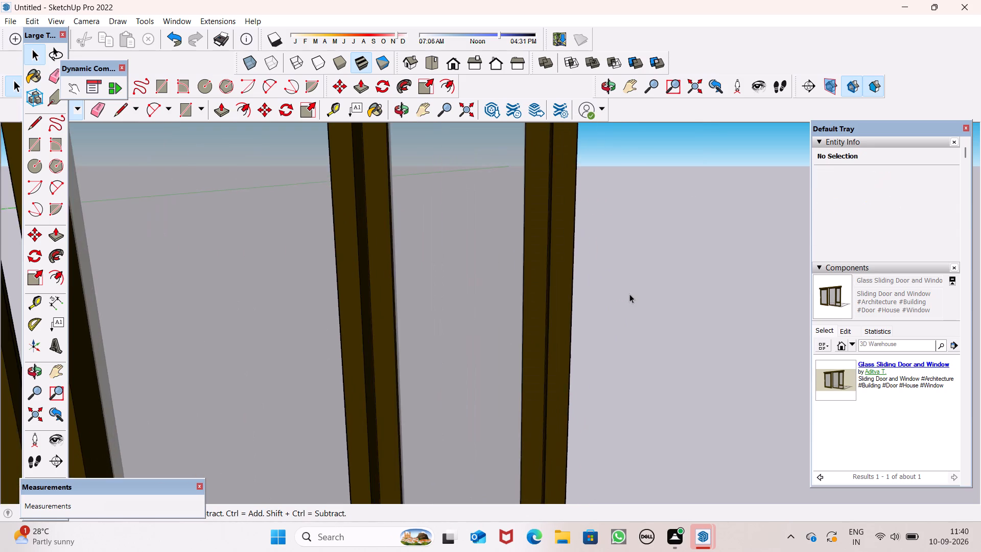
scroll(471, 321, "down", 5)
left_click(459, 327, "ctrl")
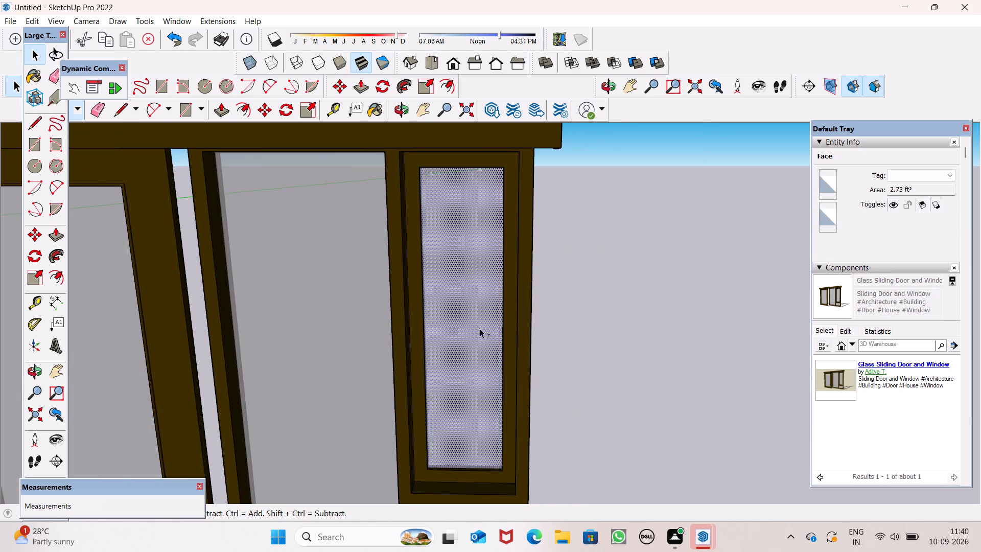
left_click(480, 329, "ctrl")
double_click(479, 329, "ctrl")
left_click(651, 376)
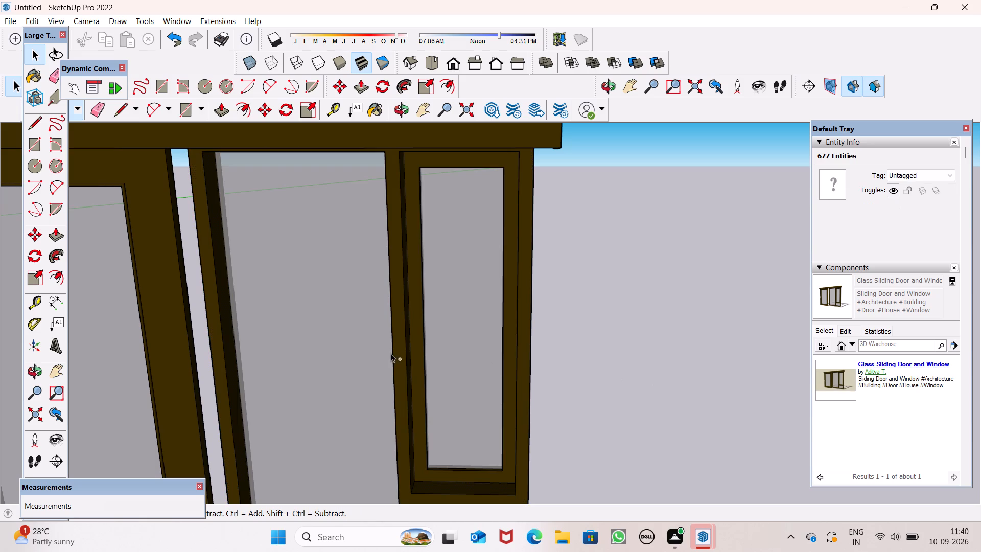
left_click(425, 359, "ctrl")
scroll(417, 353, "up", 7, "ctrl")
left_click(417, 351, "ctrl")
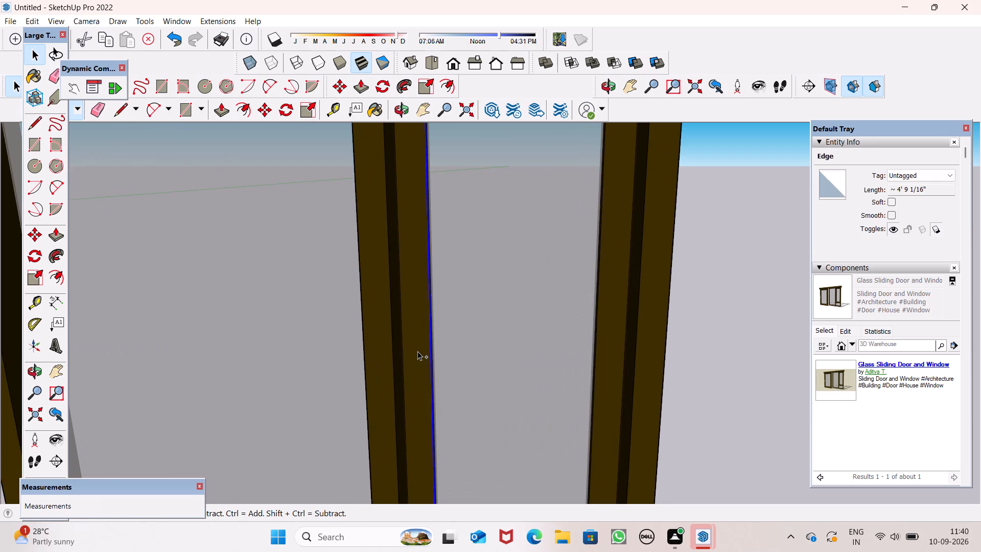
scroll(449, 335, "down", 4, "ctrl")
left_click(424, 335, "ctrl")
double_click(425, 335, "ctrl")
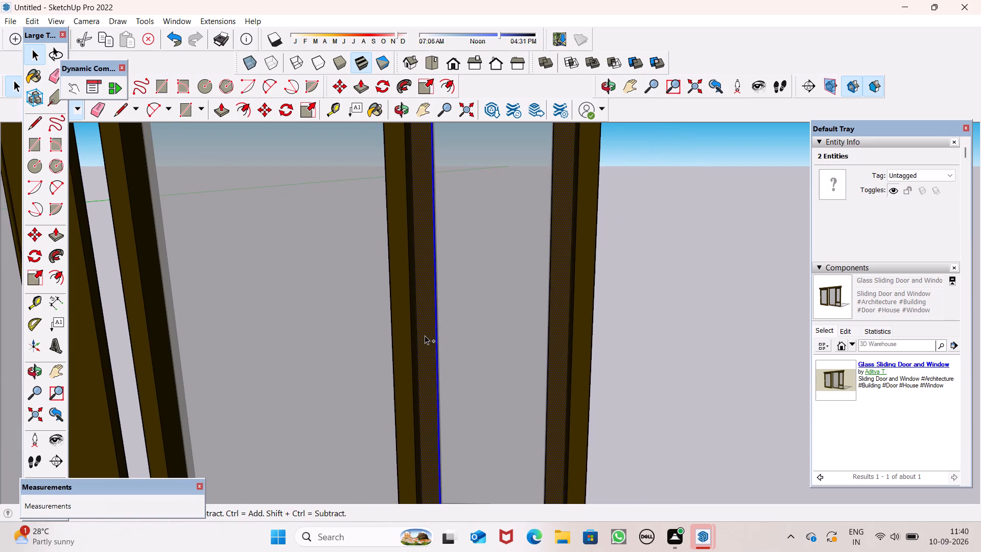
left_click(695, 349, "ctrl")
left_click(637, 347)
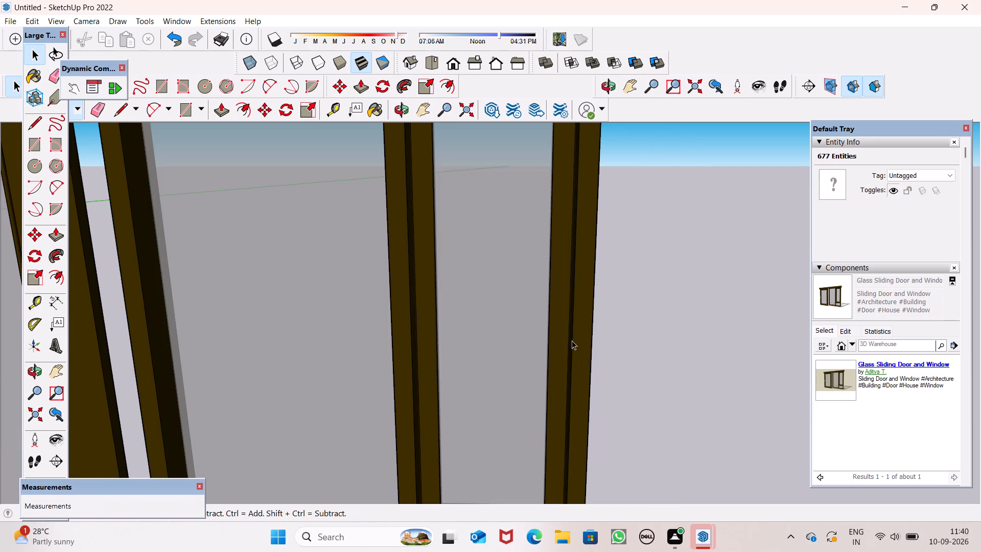
Group the frame and glass face of the narrow upper pane in the sliding door and window model.
left_click(556, 341)
left_click(556, 341)
scroll(559, 333, "down", 9, "ctrl")
left_click(532, 336, "ctrl")
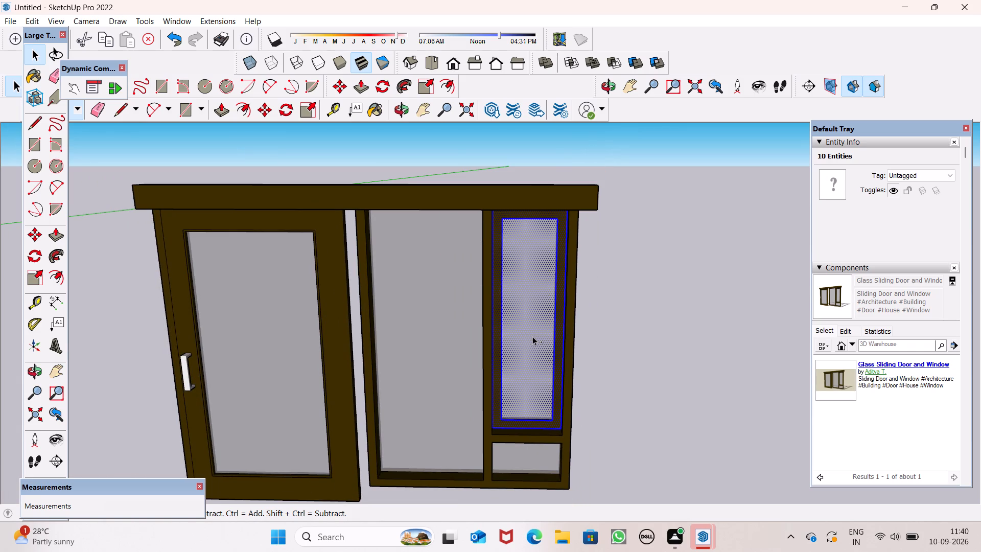
right_click(533, 336, "ctrl")
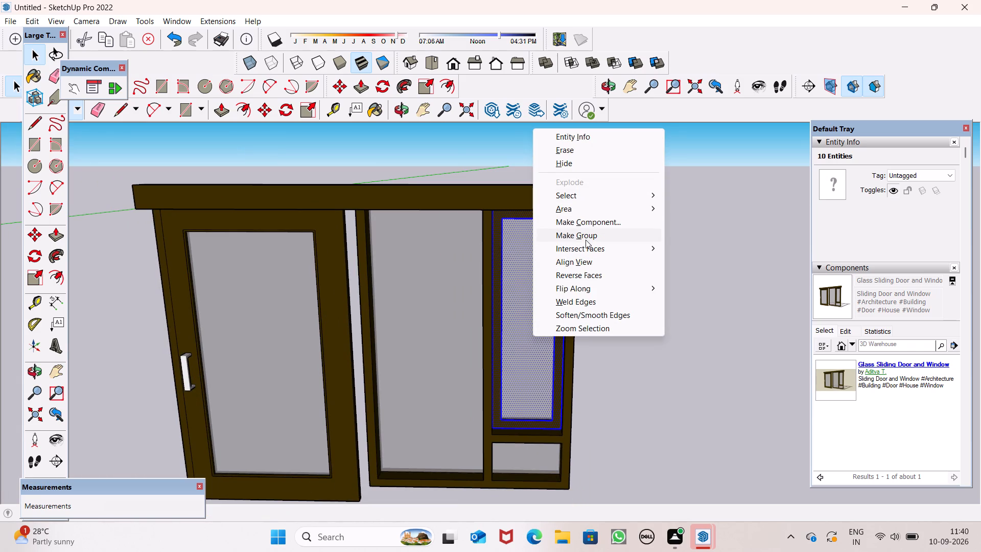
left_click(586, 240, "ctrl")
Move the grouped window sash out of its frame to the open ground beside the sliding door and window model.
key("m")
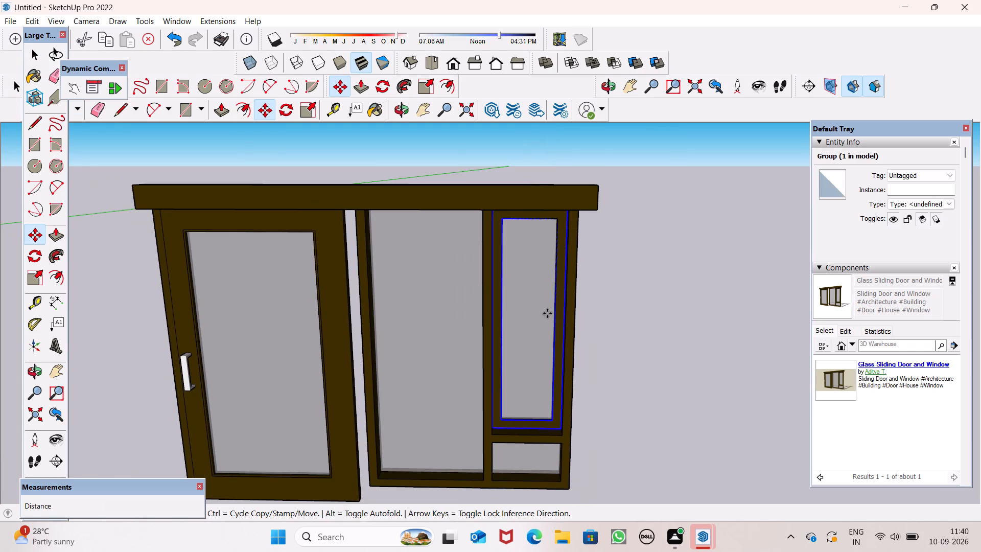
key("Return")
left_click_drag(551, 327, 703, 347)
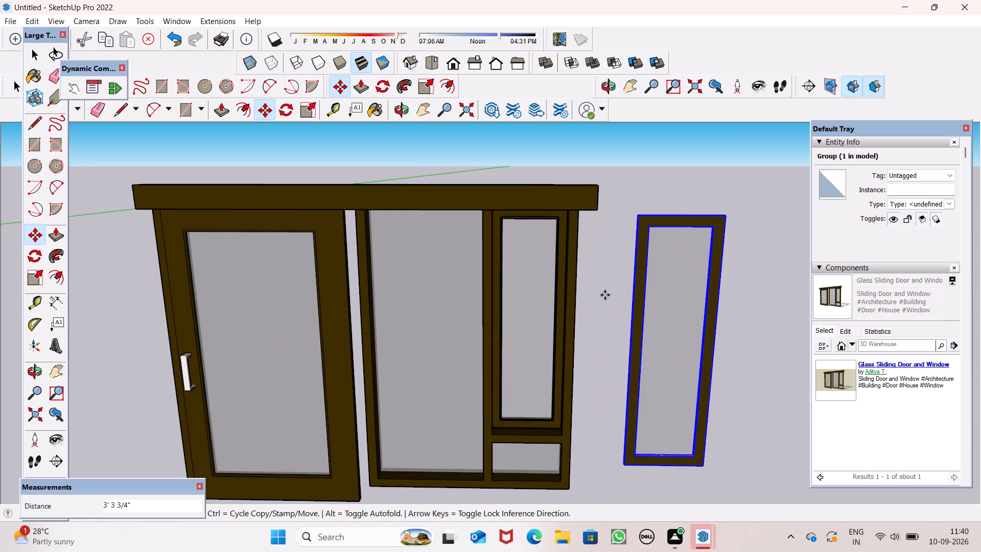
scroll(605, 295, "down", 10)
scroll(611, 301, "up", 5)
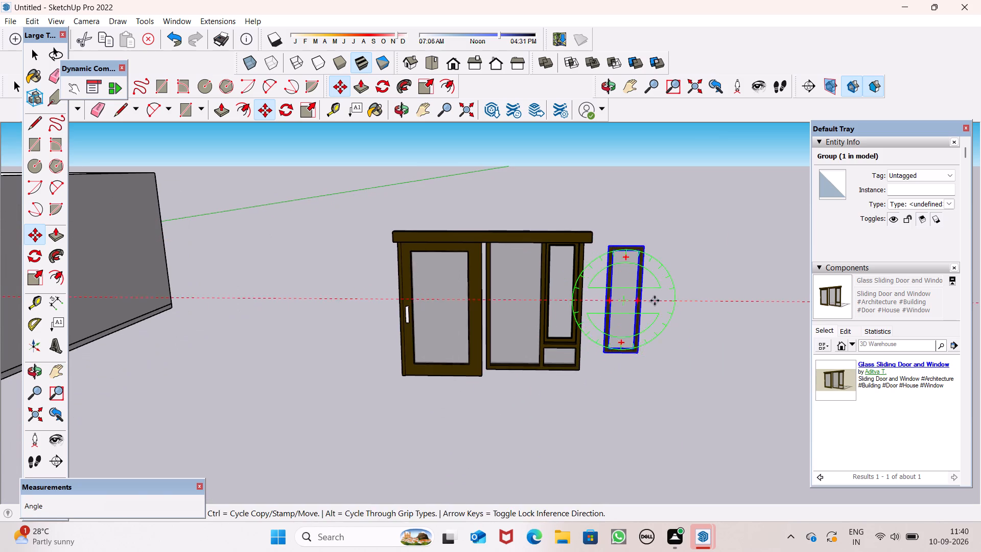
left_click(627, 300)
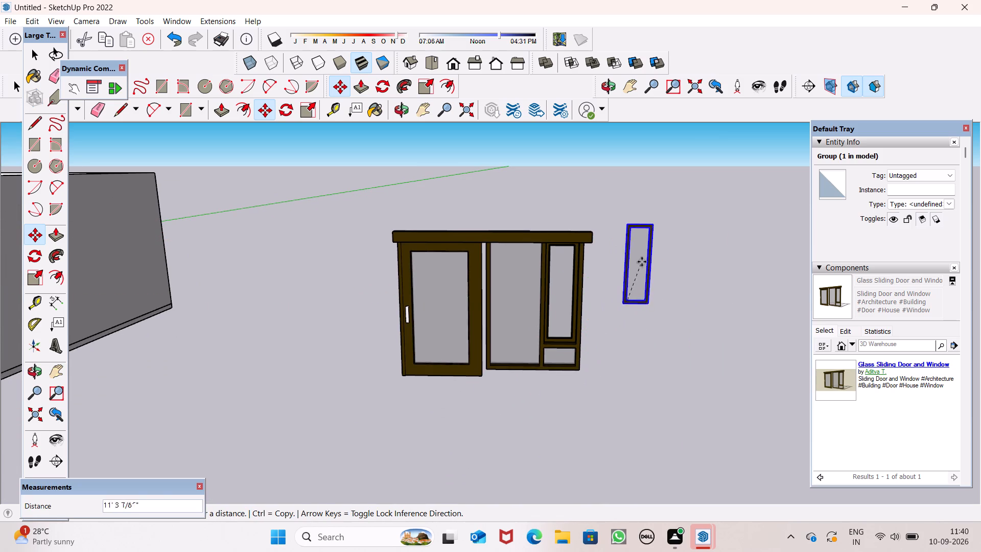
left_click(648, 319)
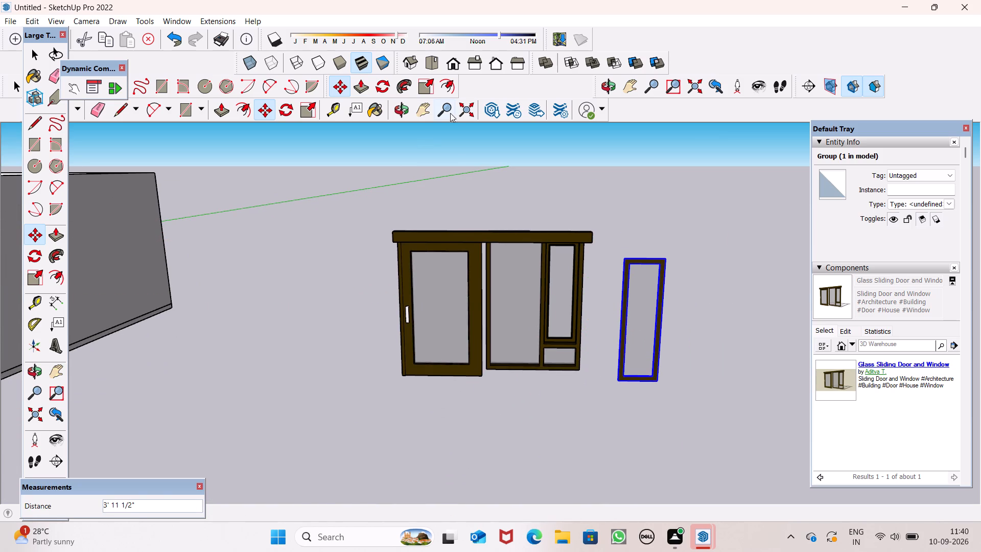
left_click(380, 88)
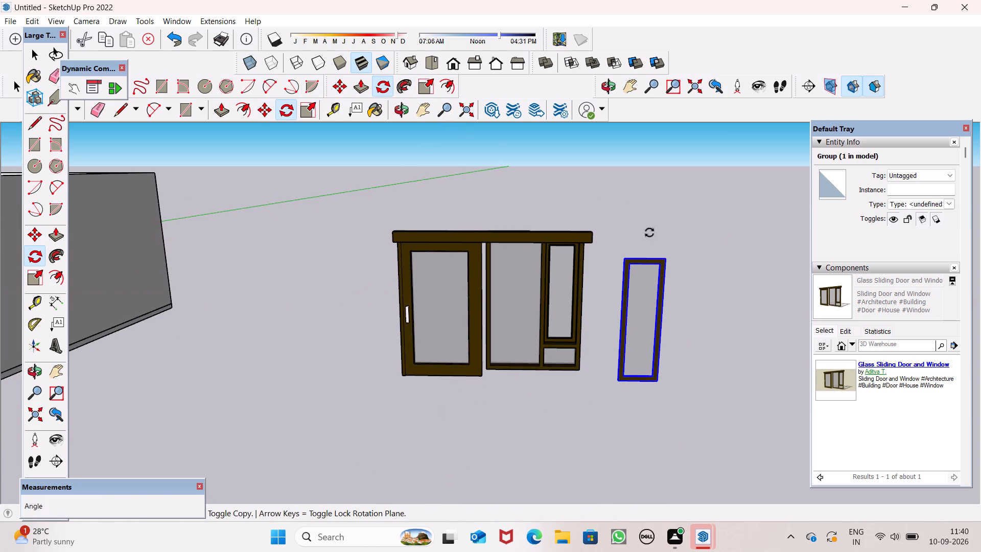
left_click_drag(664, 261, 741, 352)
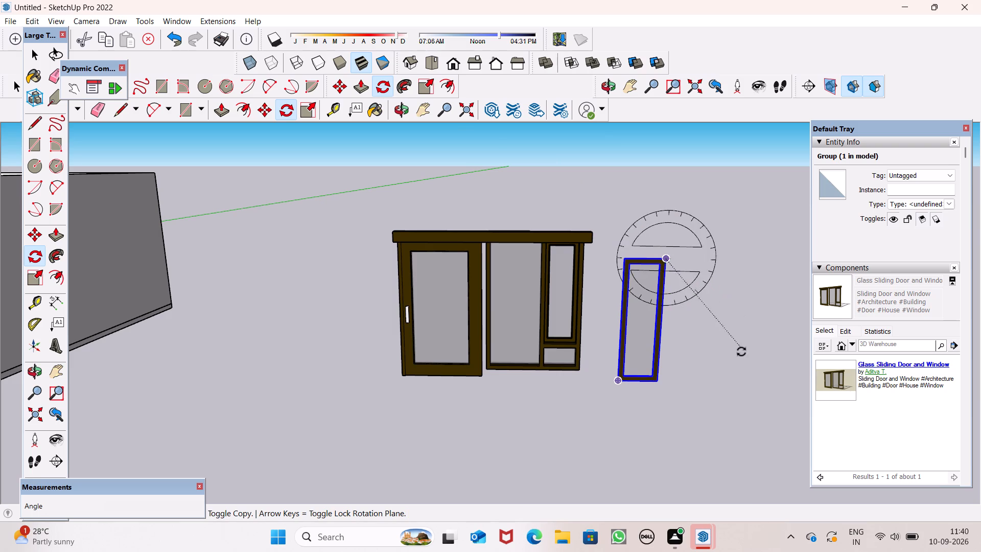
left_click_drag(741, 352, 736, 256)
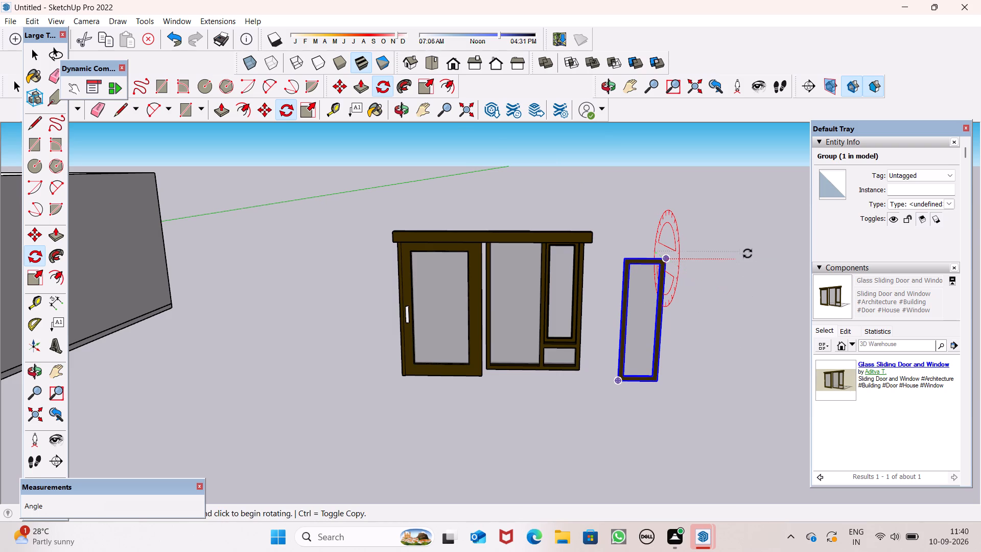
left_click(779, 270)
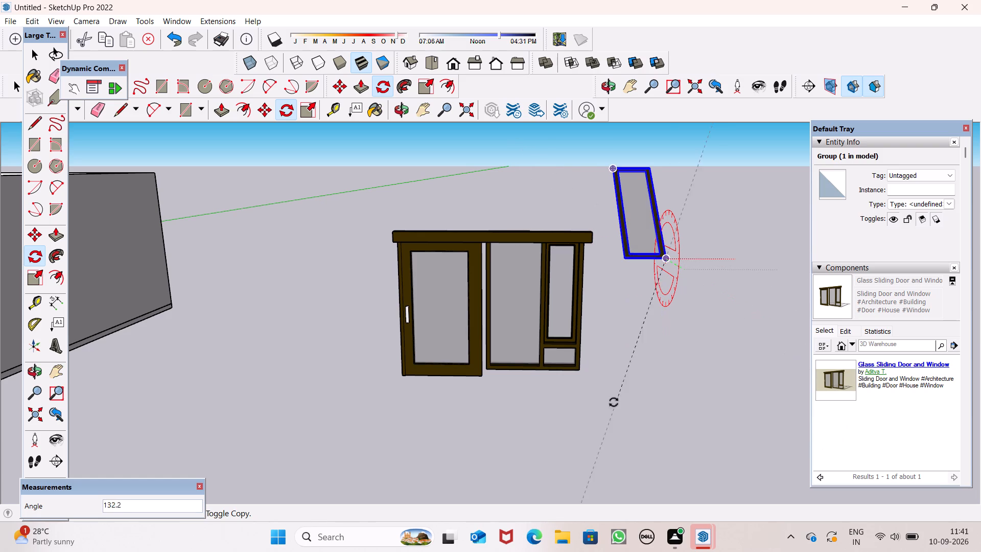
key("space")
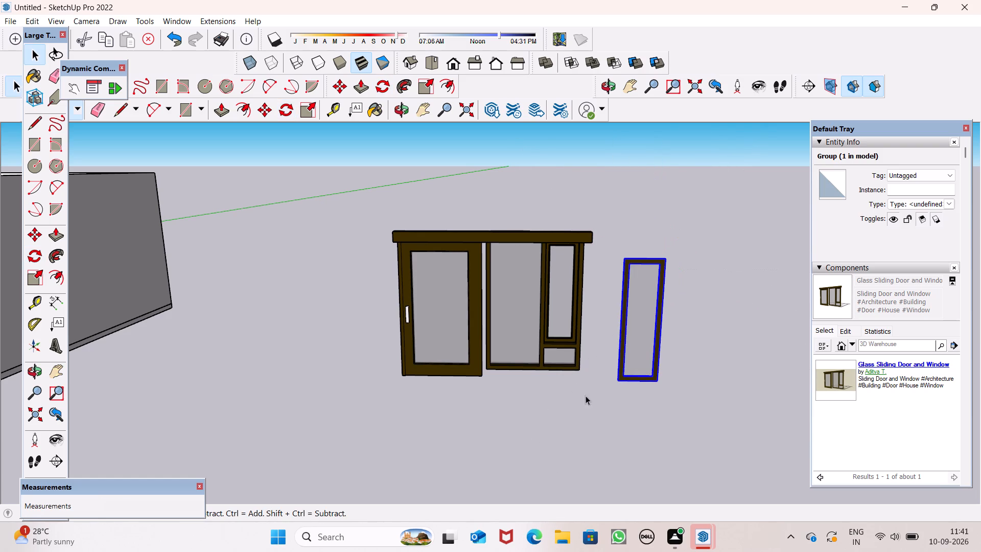
Rotate the window sash group 90 degrees in its upright plane so its long side is horizontal.
scroll(666, 356, "up", 1)
scroll(493, 275, "down", 9)
scroll(590, 300, "up", 3)
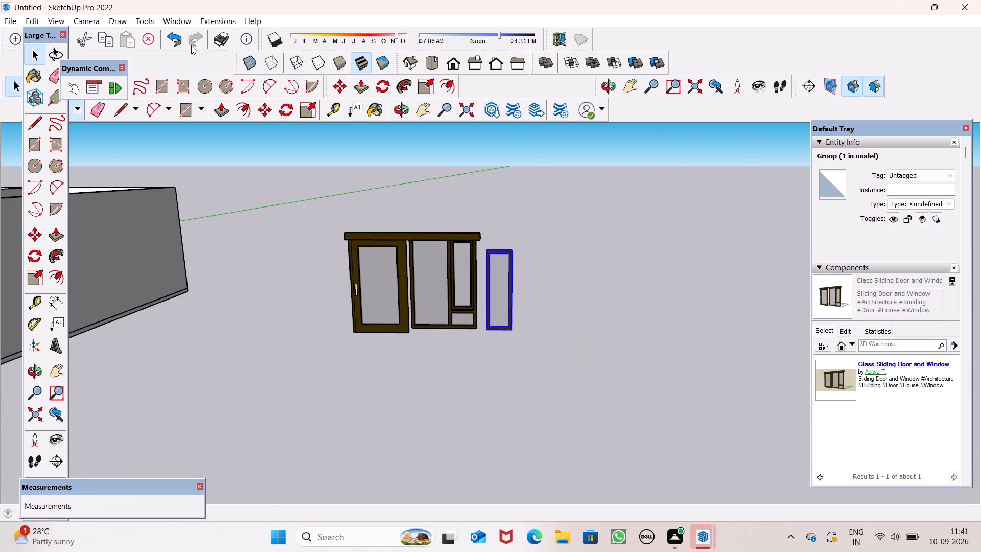
left_click(283, 104)
scroll(455, 240, "up", 5)
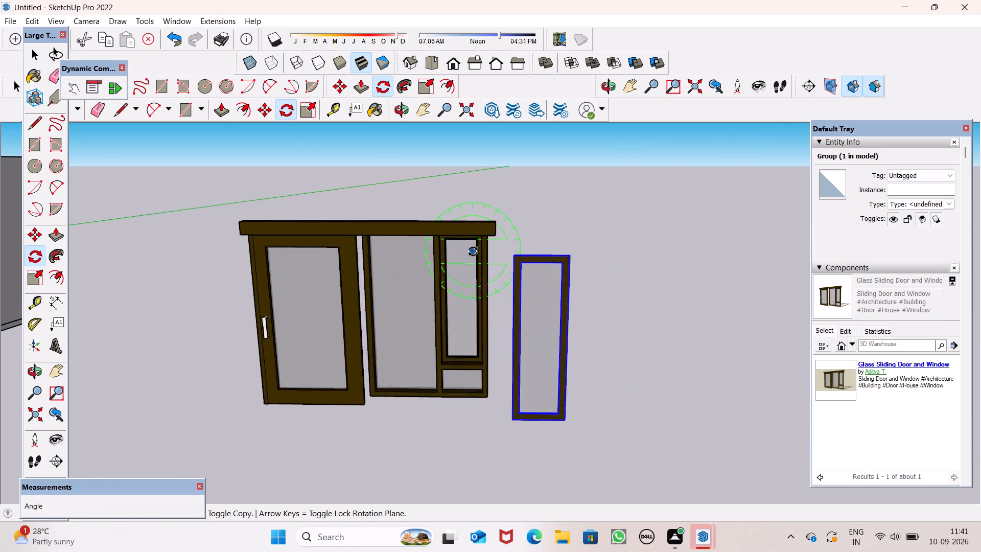
scroll(473, 251, "up", 3)
scroll(623, 294, "up", 2)
left_click(535, 304)
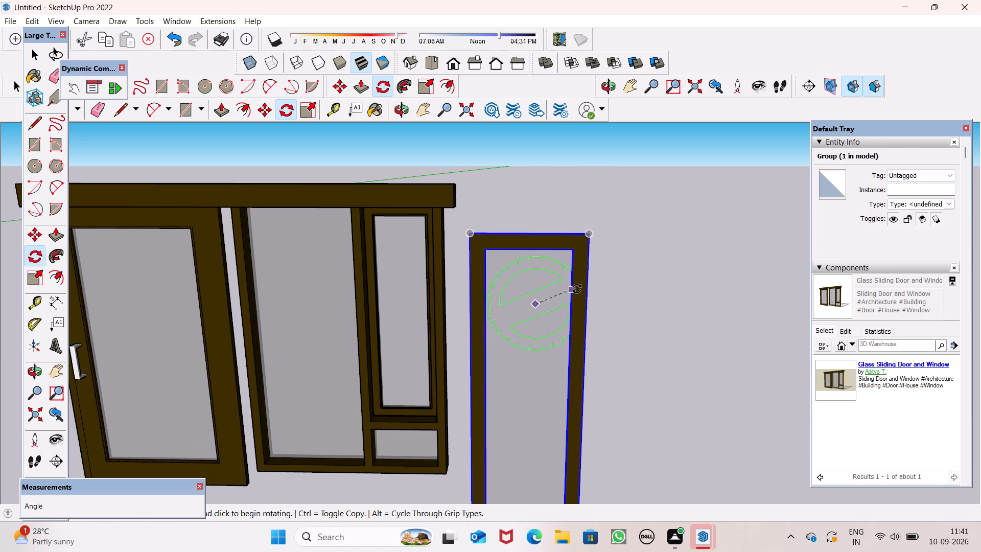
left_click(594, 301)
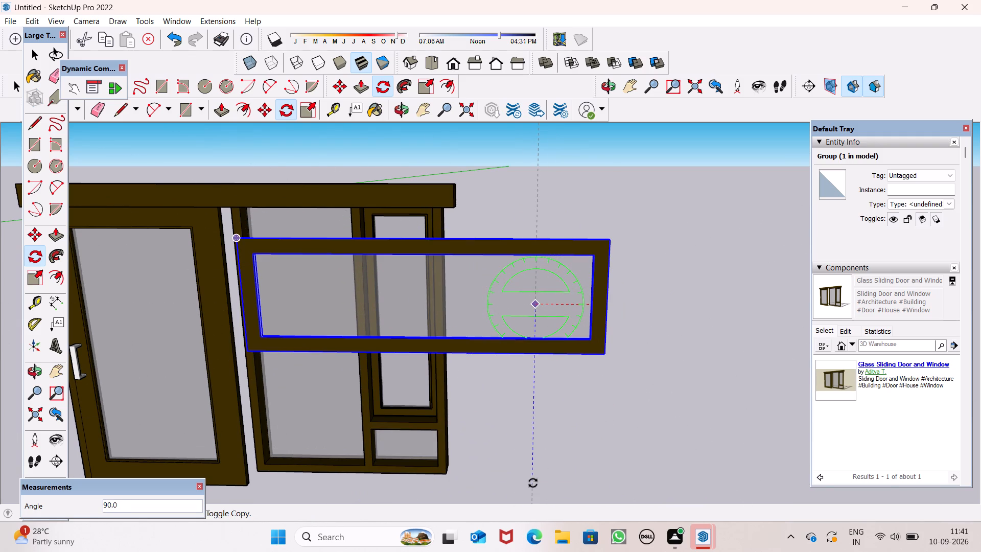
left_click(533, 483)
left_click_drag(547, 417, 550, 387)
key("space")
key("space")
scroll(586, 303, "down", 6)
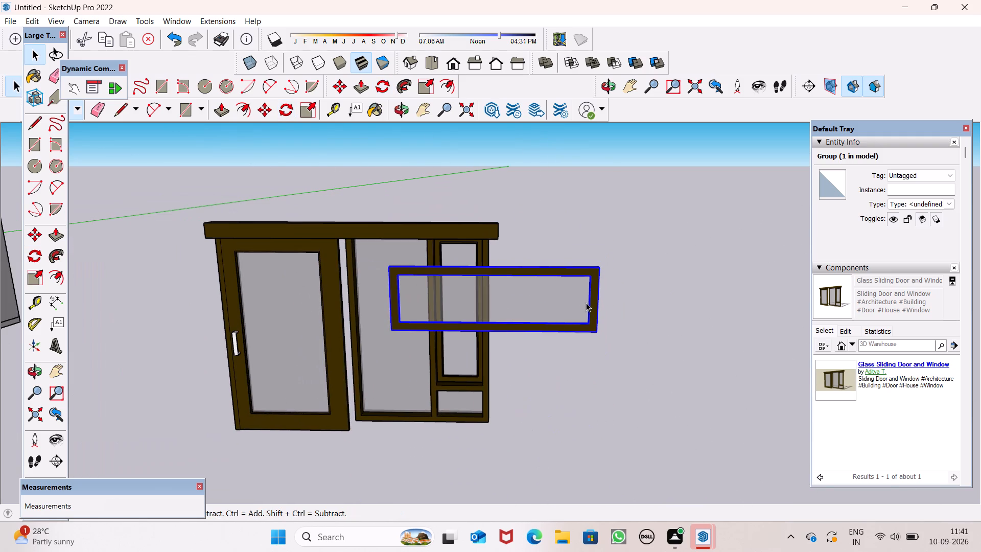
Move the horizontal window sash group in front of the sliding door and window model.
key("m")
key("Return")
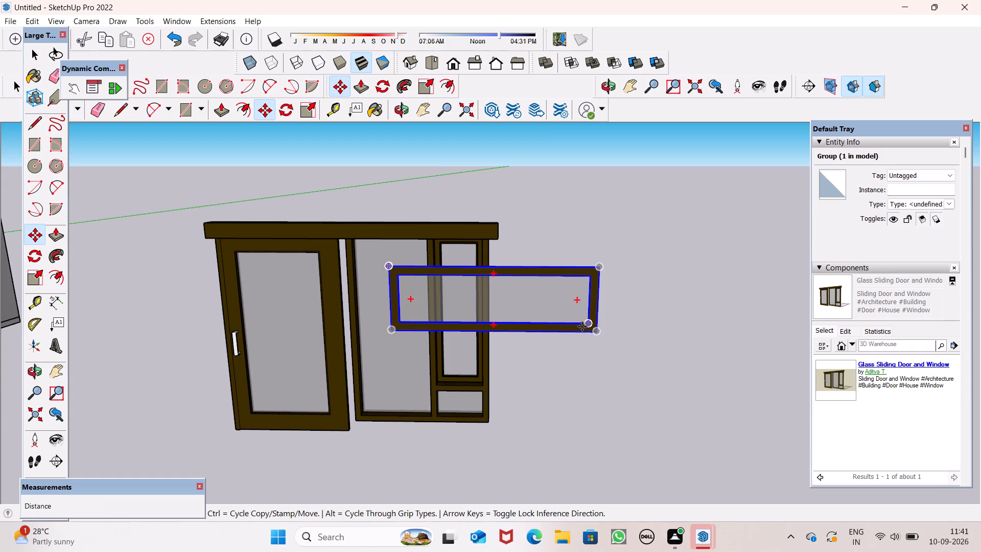
left_click_drag(584, 328, 275, 399)
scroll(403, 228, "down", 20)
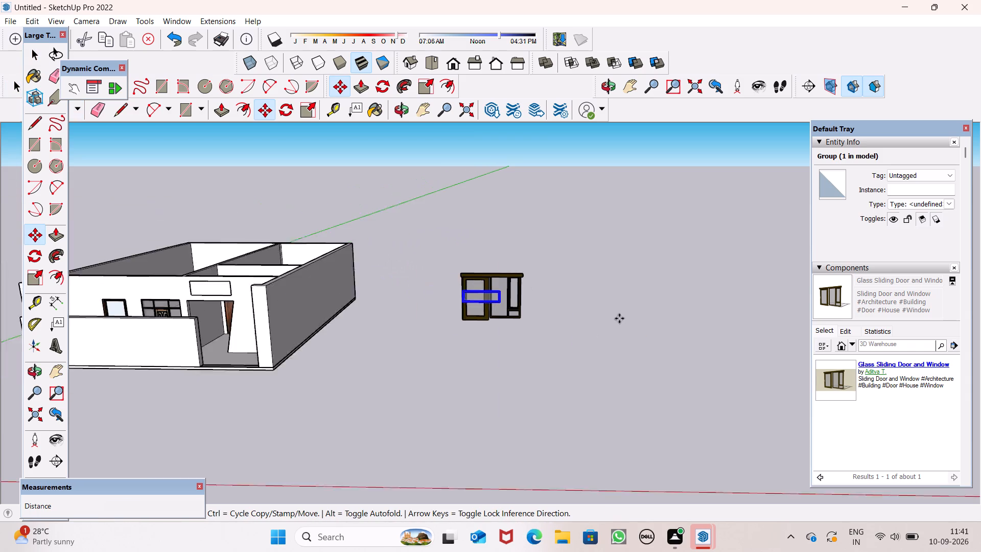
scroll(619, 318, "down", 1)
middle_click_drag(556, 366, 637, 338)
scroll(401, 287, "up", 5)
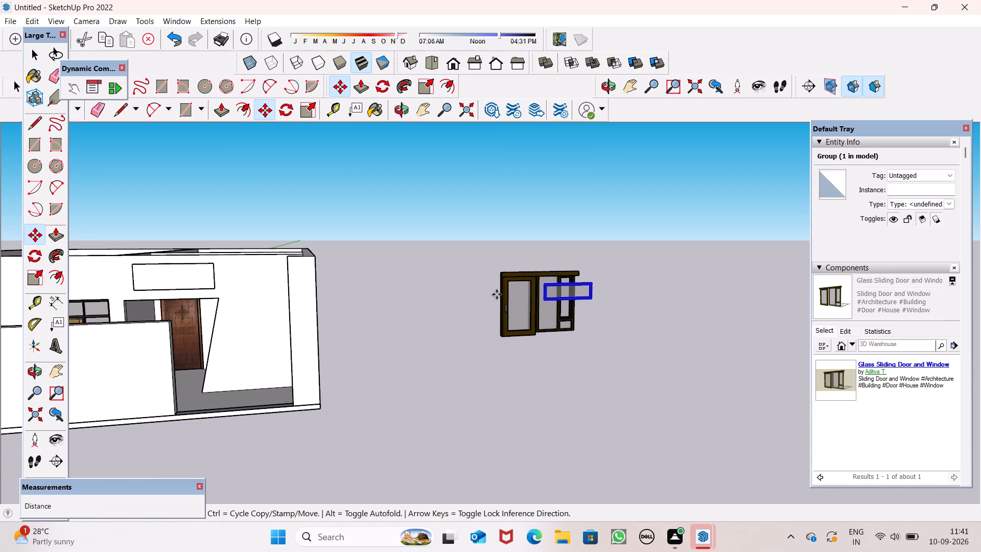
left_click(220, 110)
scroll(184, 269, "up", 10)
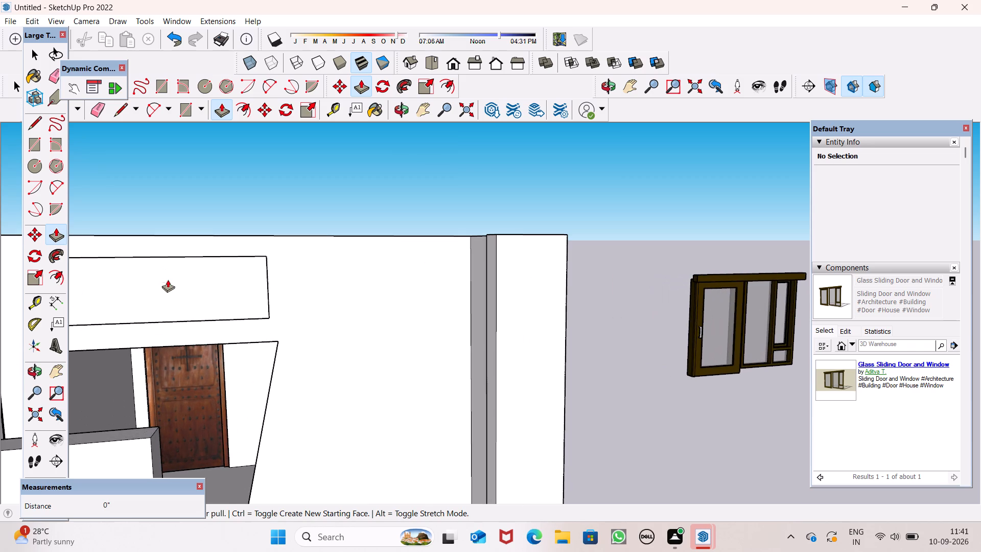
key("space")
Explode the house wall group around the rectangle above the entrance opening, and clear the selection.
right_click(198, 282)
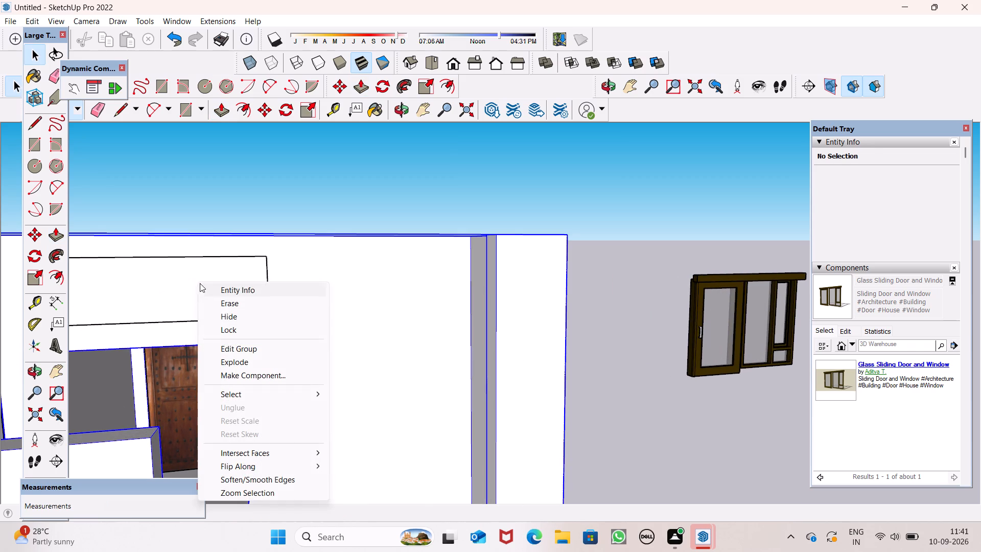
left_click(238, 362)
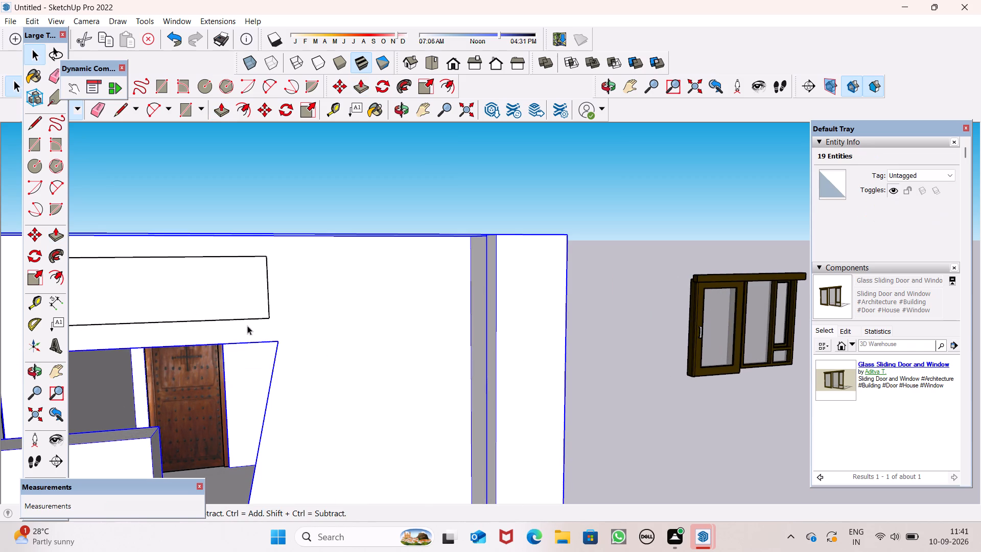
left_click(288, 189)
Explode the remaining wall group of the house into separate faces and edges, and clear the selection.
left_click(205, 290)
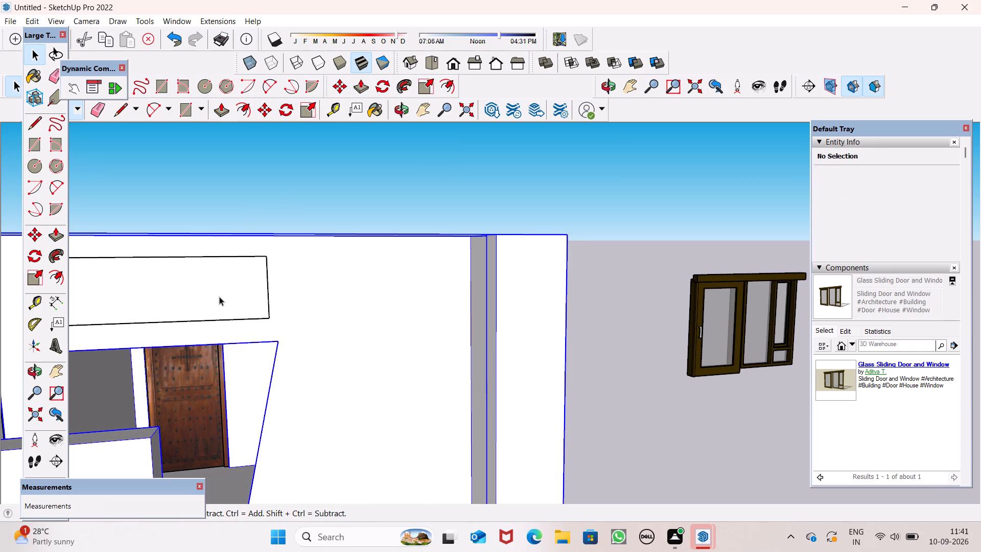
right_click(222, 297)
left_click(276, 379)
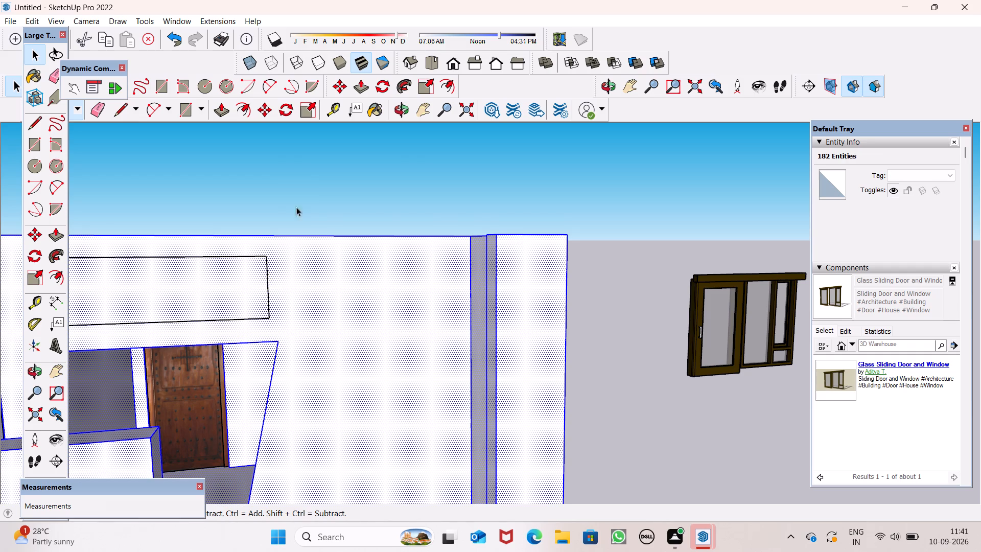
left_click(310, 189)
scroll(313, 208, "down", 5)
left_click(258, 234)
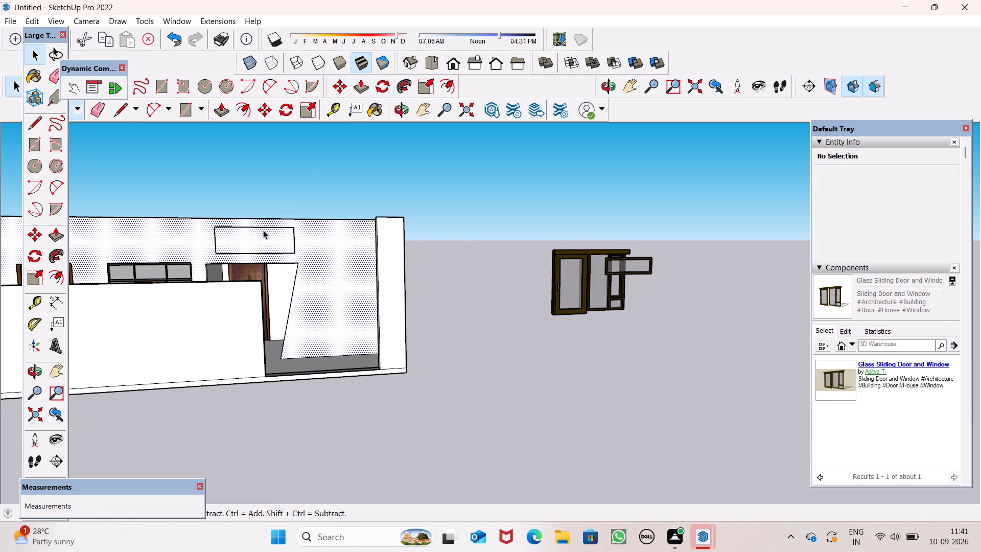
middle_click_drag(263, 230, 226, 265)
left_click(400, 351)
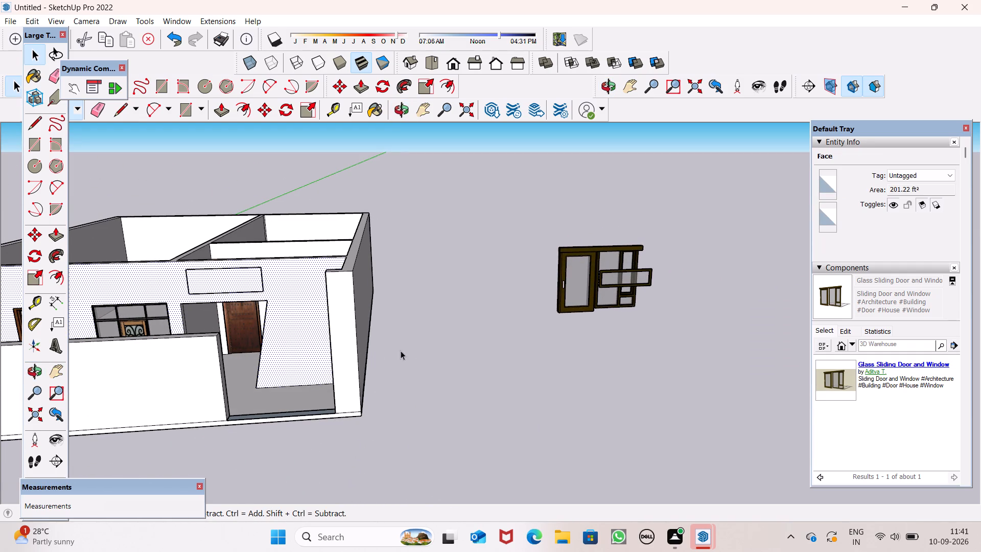
scroll(213, 274, "up", 4)
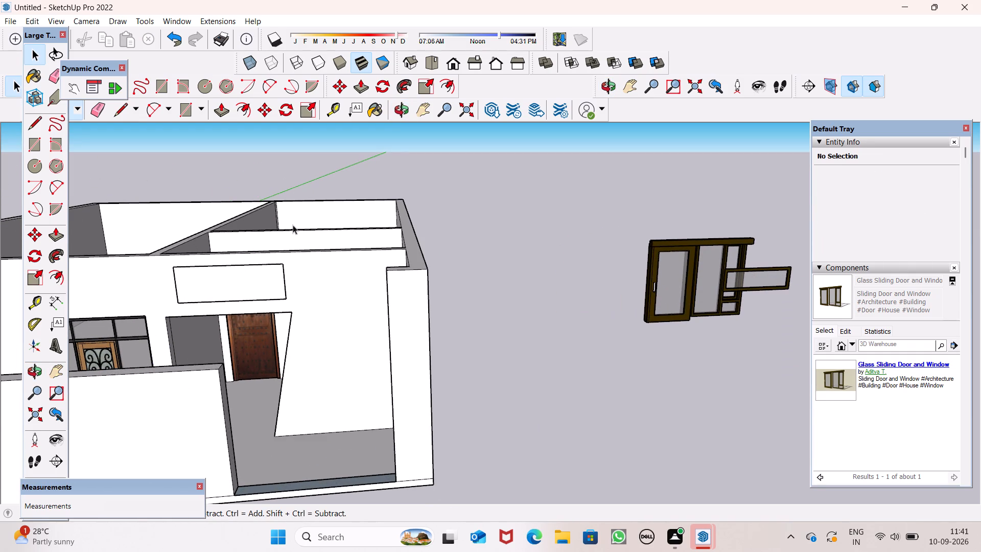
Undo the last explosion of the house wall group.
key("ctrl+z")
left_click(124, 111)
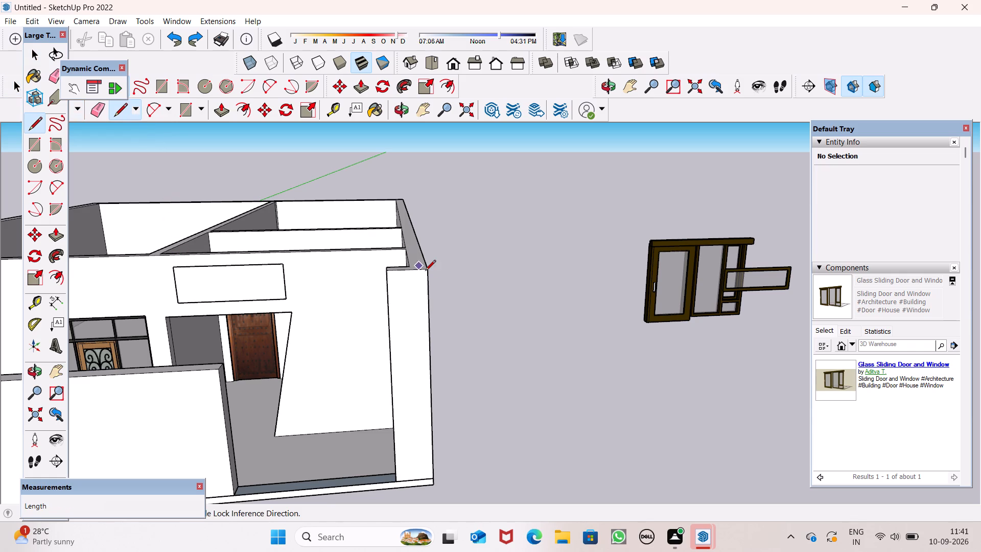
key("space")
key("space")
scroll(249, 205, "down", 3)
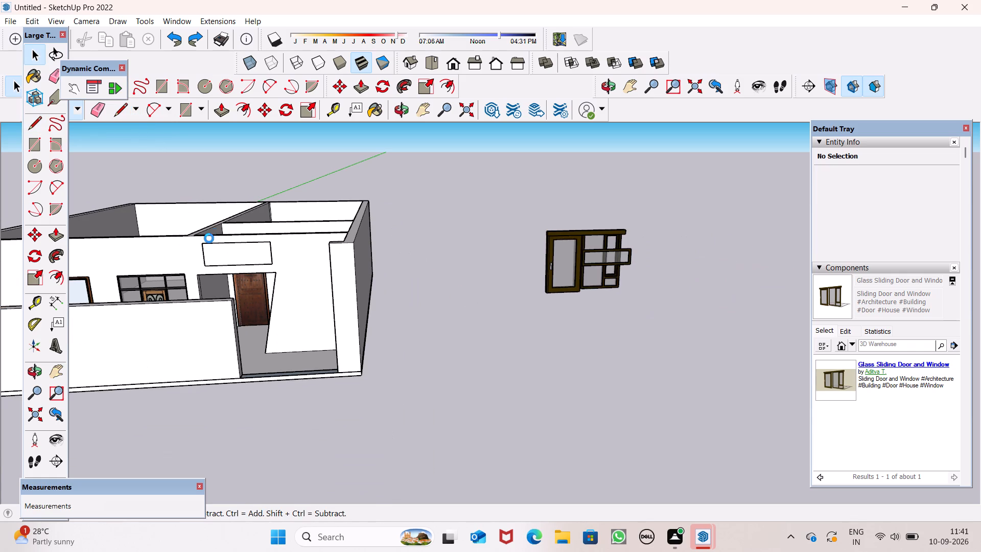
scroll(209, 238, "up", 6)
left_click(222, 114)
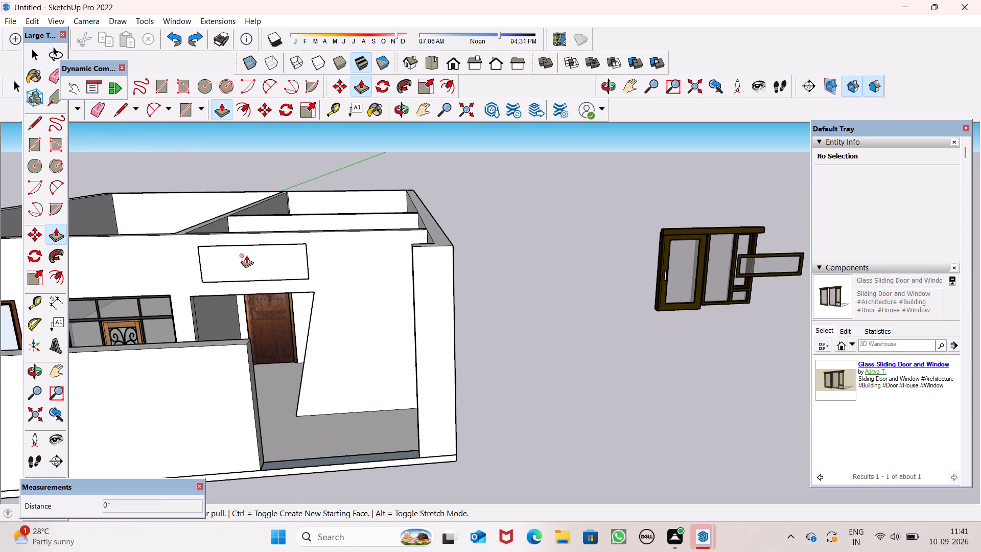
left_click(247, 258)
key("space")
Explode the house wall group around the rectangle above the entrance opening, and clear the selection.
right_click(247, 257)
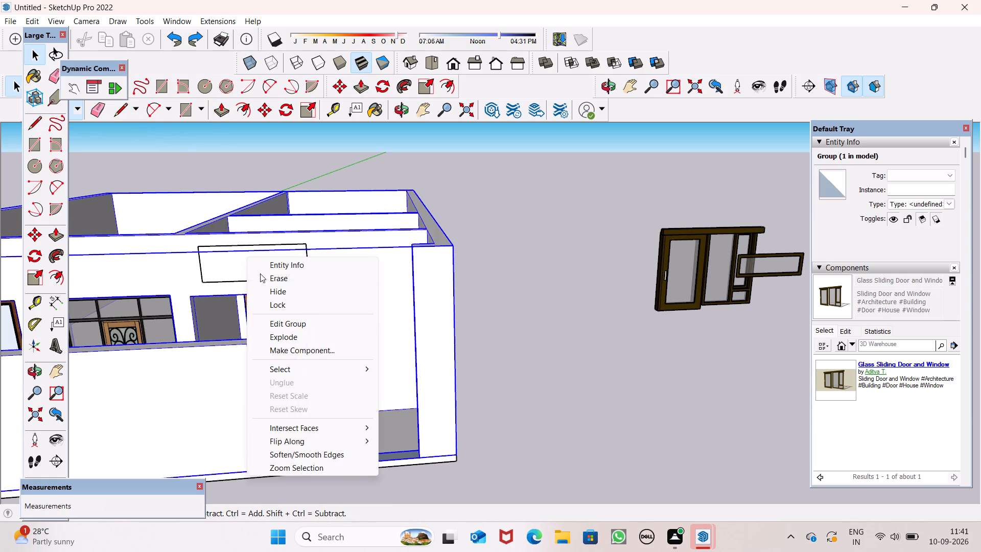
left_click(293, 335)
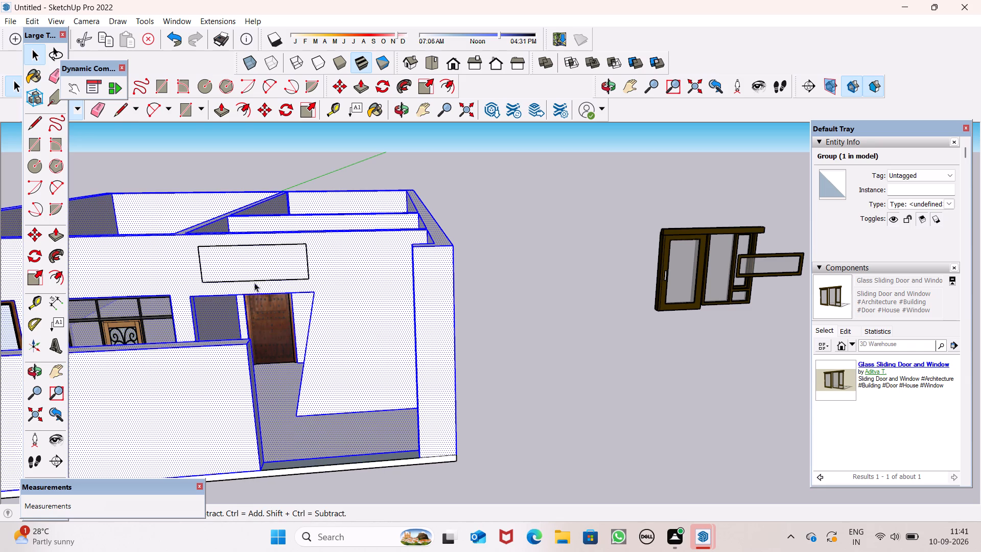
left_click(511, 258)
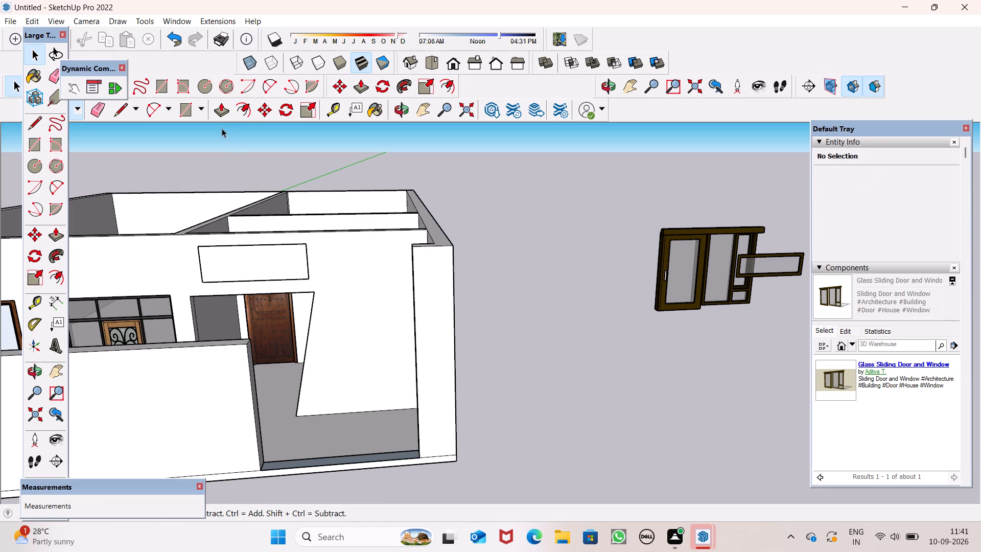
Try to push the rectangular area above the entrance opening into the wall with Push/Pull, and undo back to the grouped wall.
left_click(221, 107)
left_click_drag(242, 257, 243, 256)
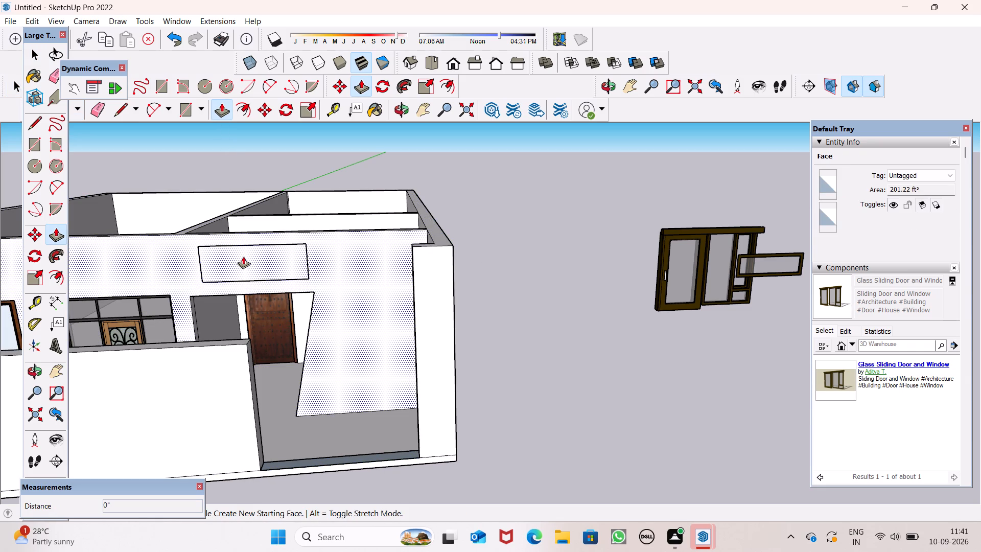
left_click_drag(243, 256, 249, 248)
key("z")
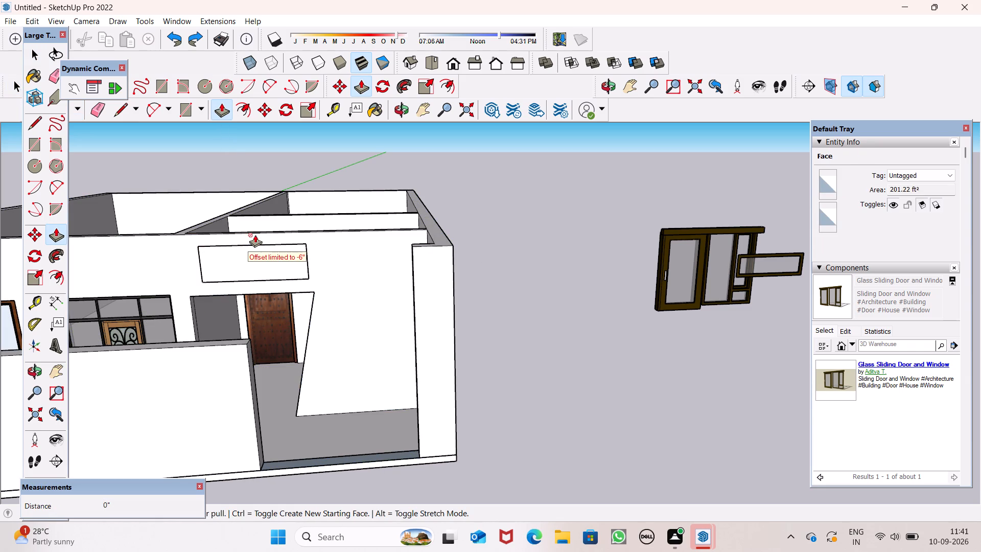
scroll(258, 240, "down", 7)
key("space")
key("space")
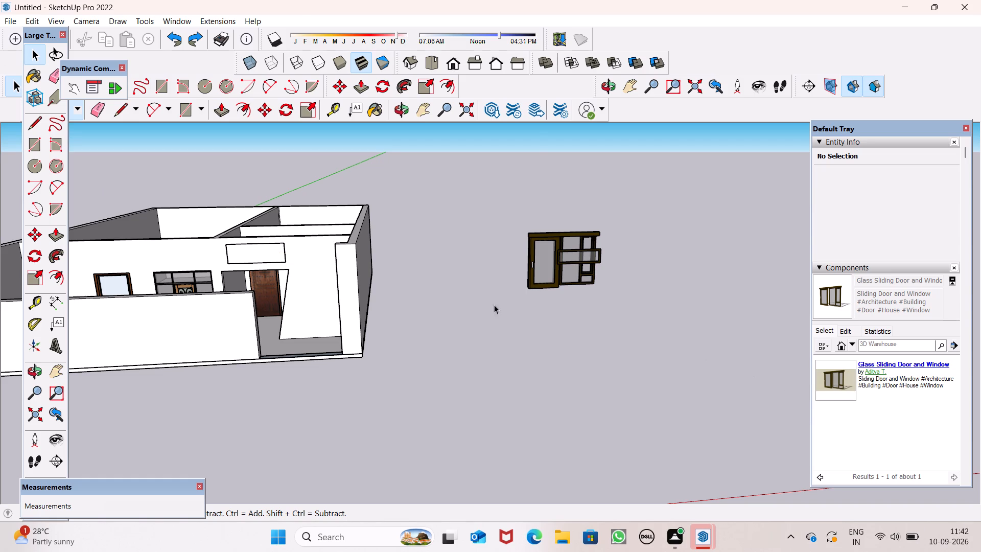
Draw a vertical line of about 7" from the upper left corner of the rectangle above the entrance opening to the wall's top edge.
scroll(247, 250, "up", 8)
middle_click_drag(255, 249, 279, 294)
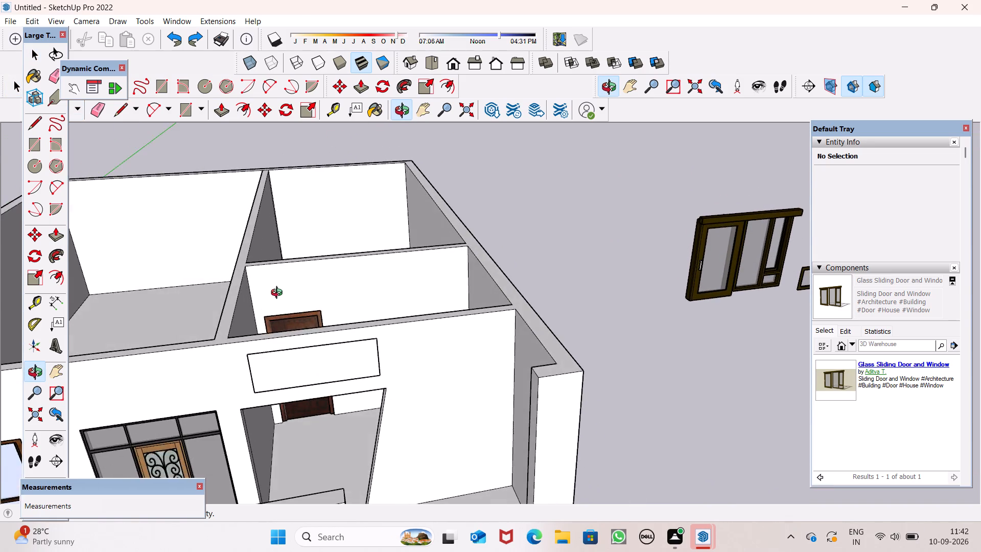
middle_click_drag(279, 294, 260, 265)
scroll(245, 250, "down", 8)
middle_click_drag(283, 275, 311, 398)
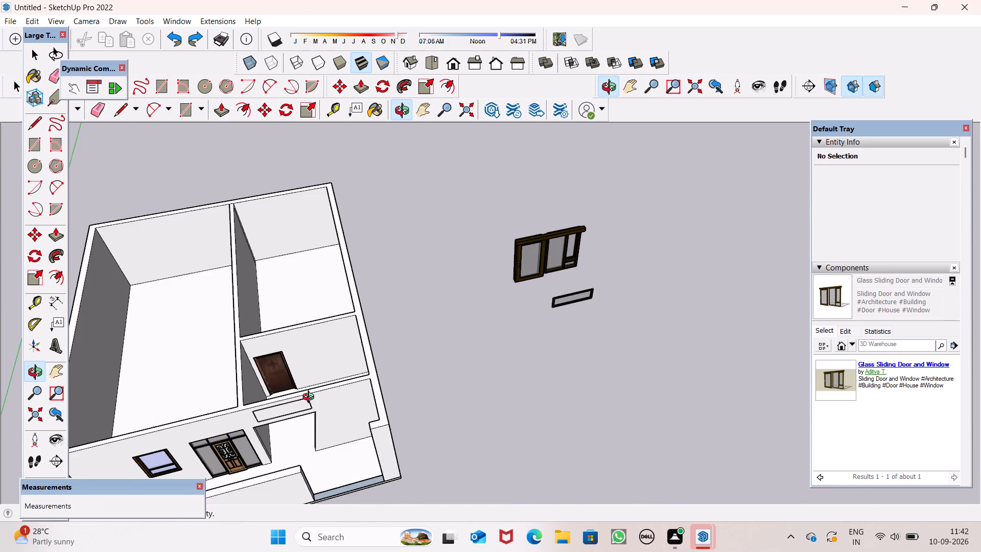
middle_click_drag(311, 398, 310, 397)
scroll(254, 344, "down", 6)
scroll(279, 419, "up", 15)
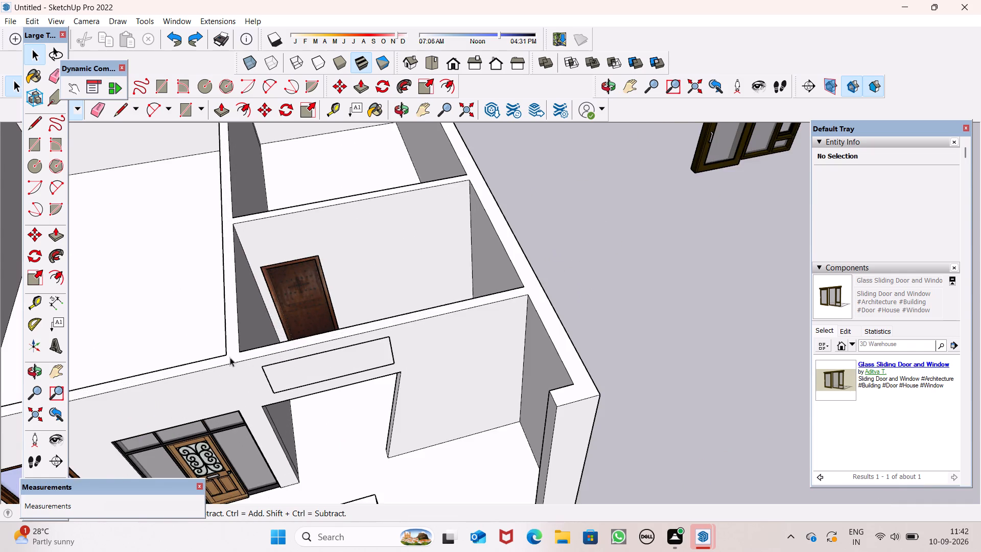
scroll(268, 398, "up", 9)
left_click(120, 117)
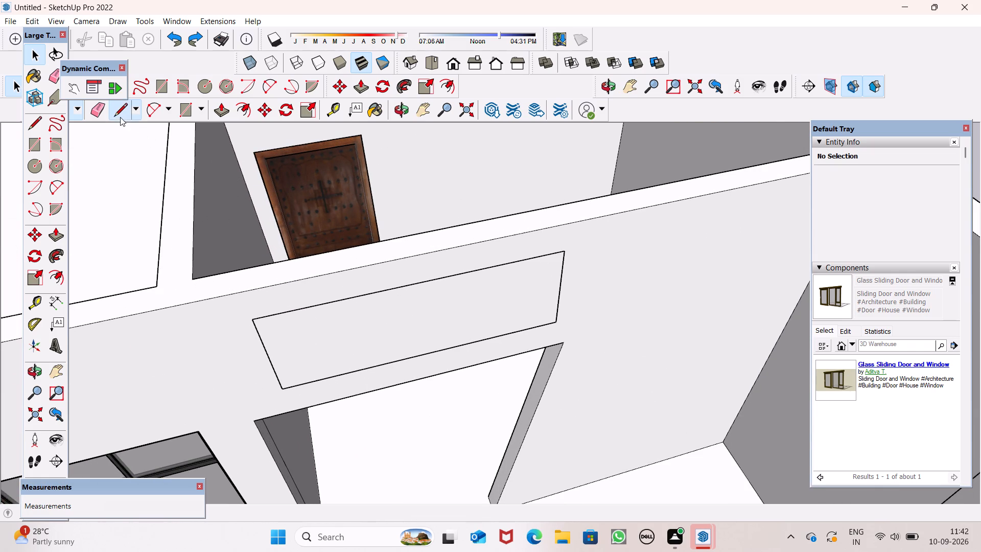
left_click(252, 316)
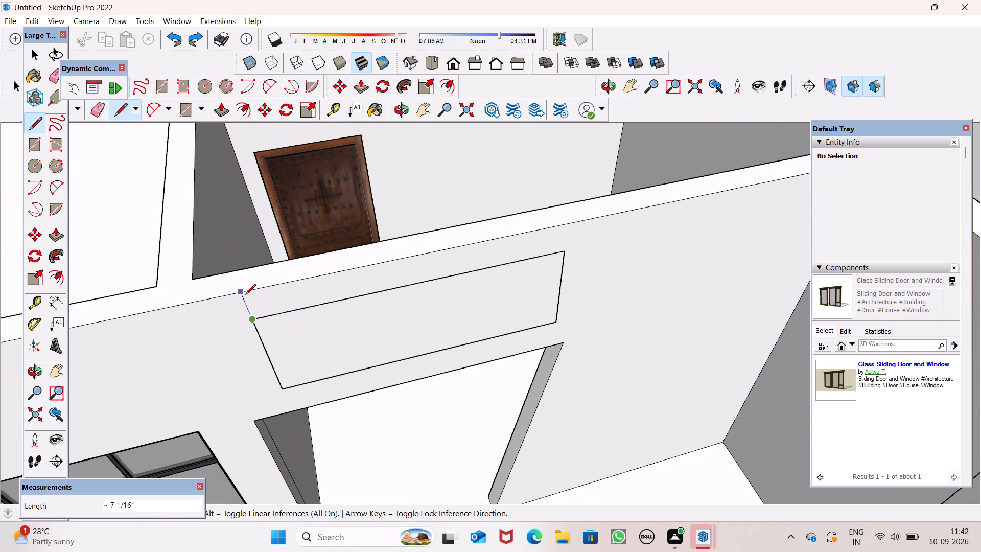
left_click(239, 290)
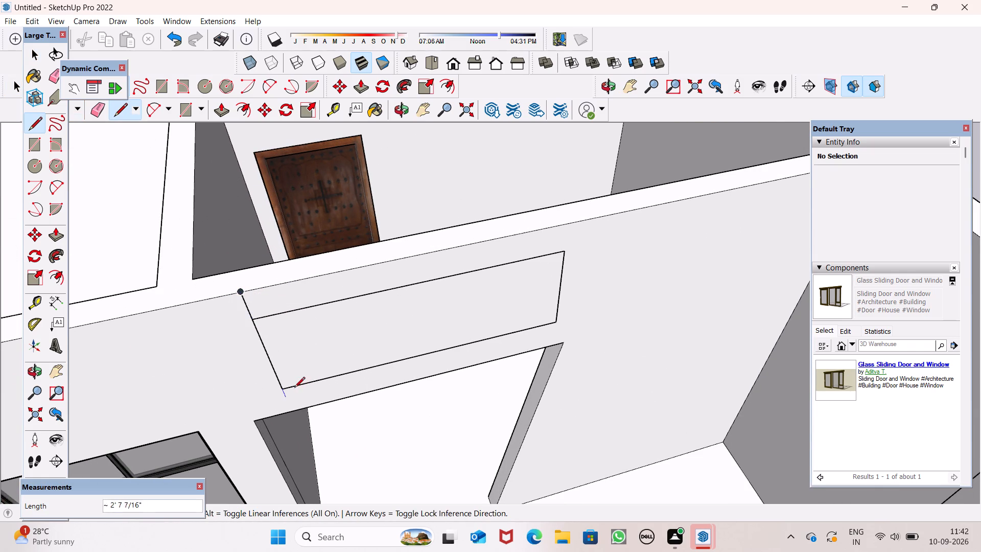
key("space")
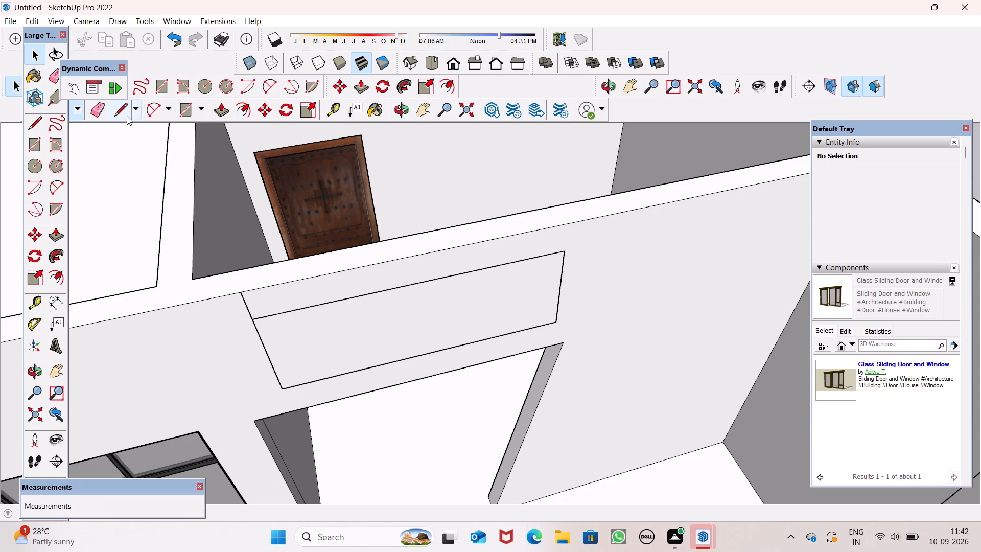
Draw a line from the rectangle's lower left corner down to the head edge of the entrance opening.
left_click(127, 116)
left_click_drag(284, 392, 284, 398)
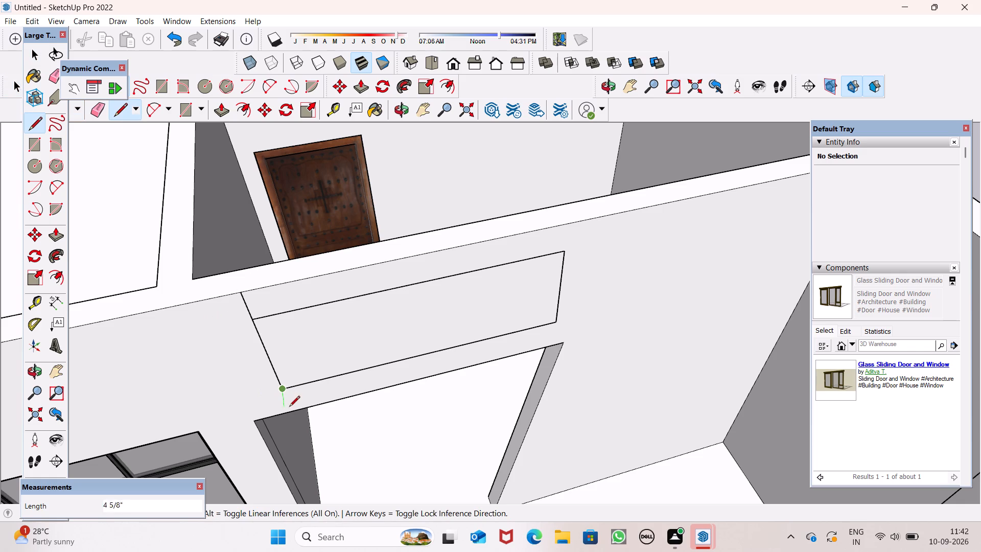
left_click(291, 409)
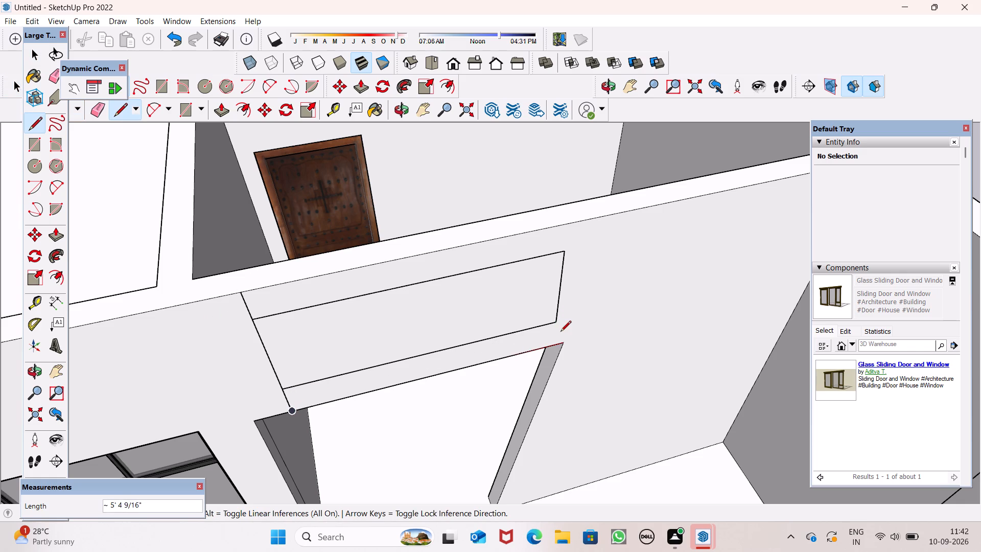
key("space")
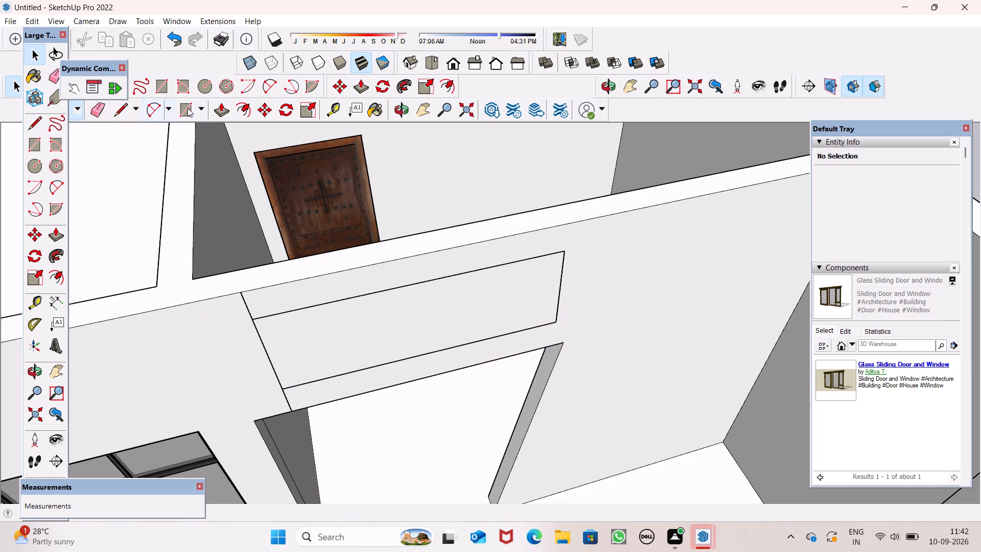
Draw a line across the wall's top surface, starting at the upper end of the rectangle's extended left side.
left_click(117, 113)
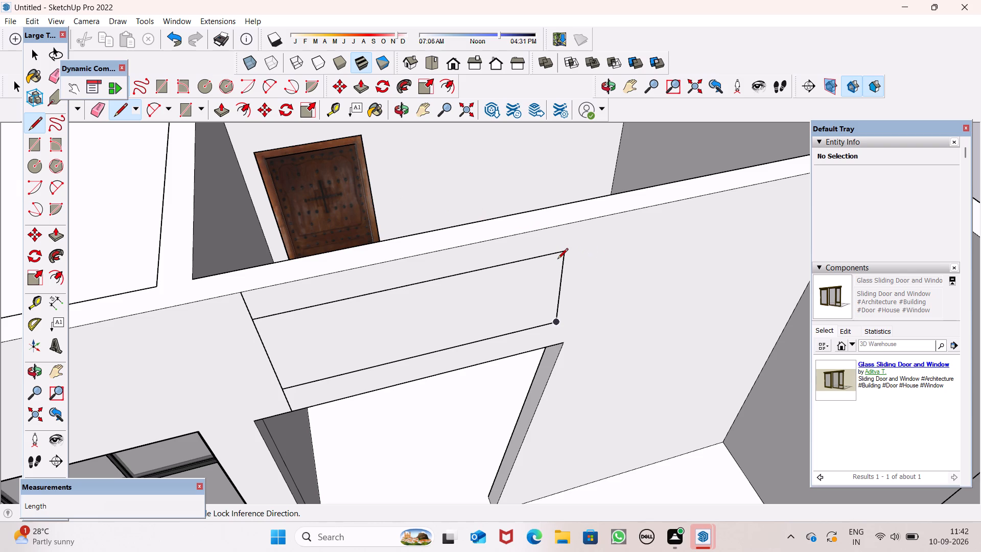
left_click_drag(245, 291, 239, 278)
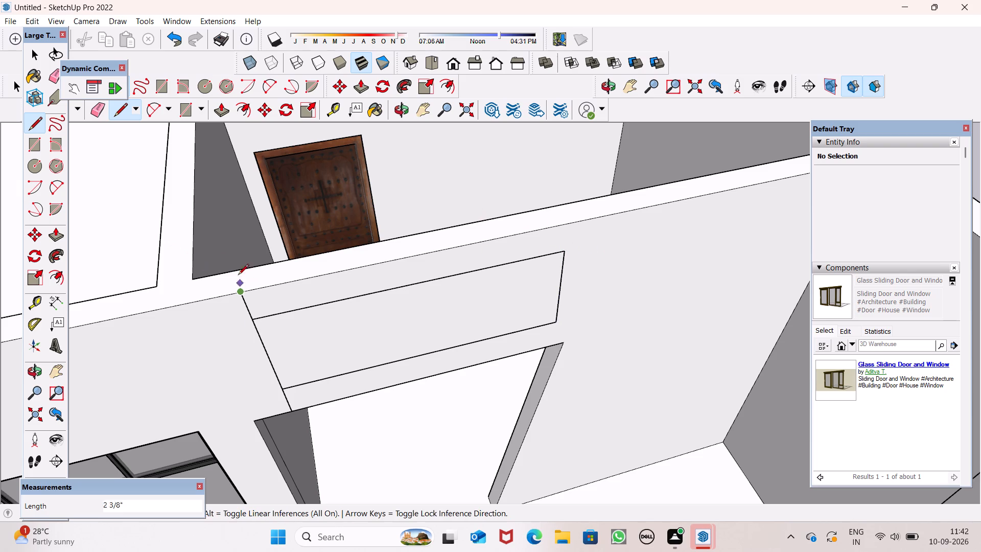
left_click(238, 267)
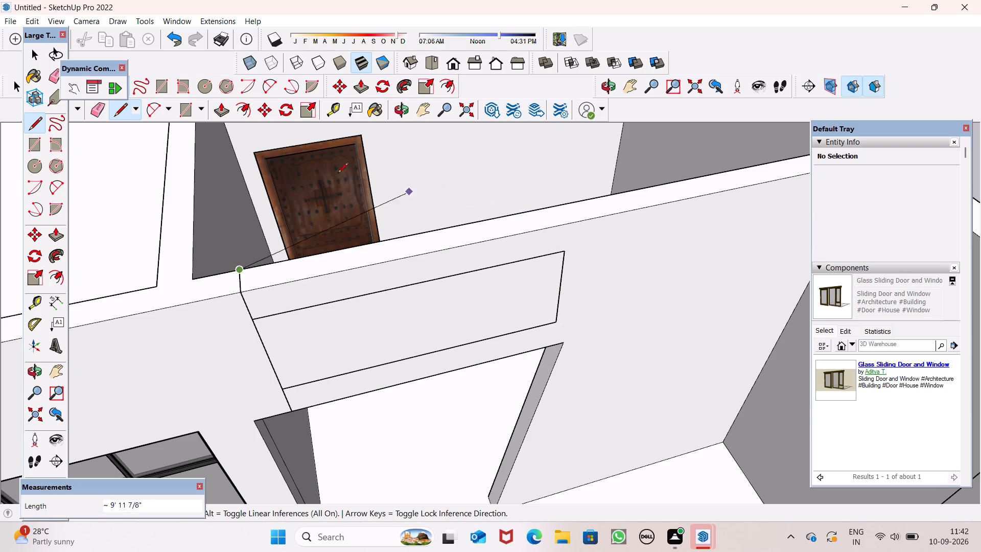
key("space")
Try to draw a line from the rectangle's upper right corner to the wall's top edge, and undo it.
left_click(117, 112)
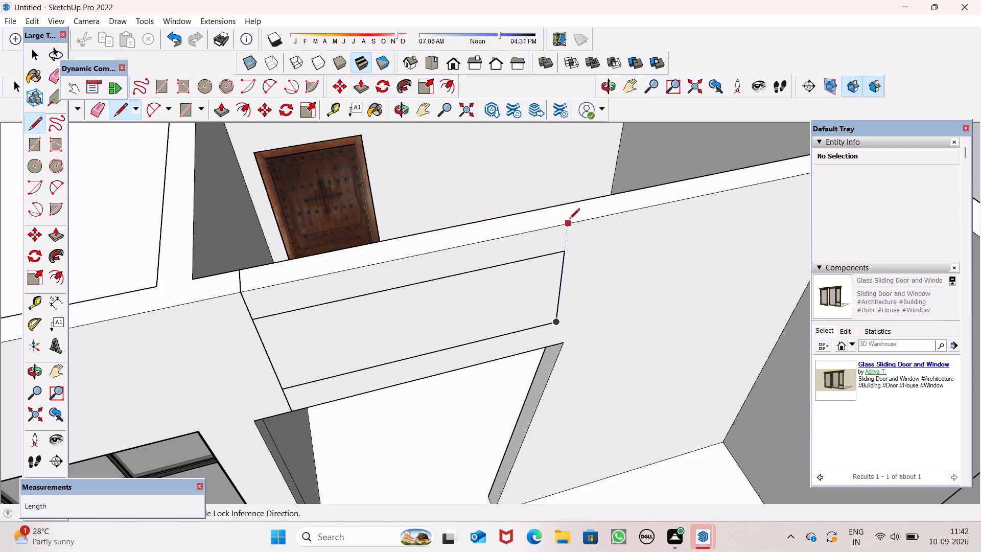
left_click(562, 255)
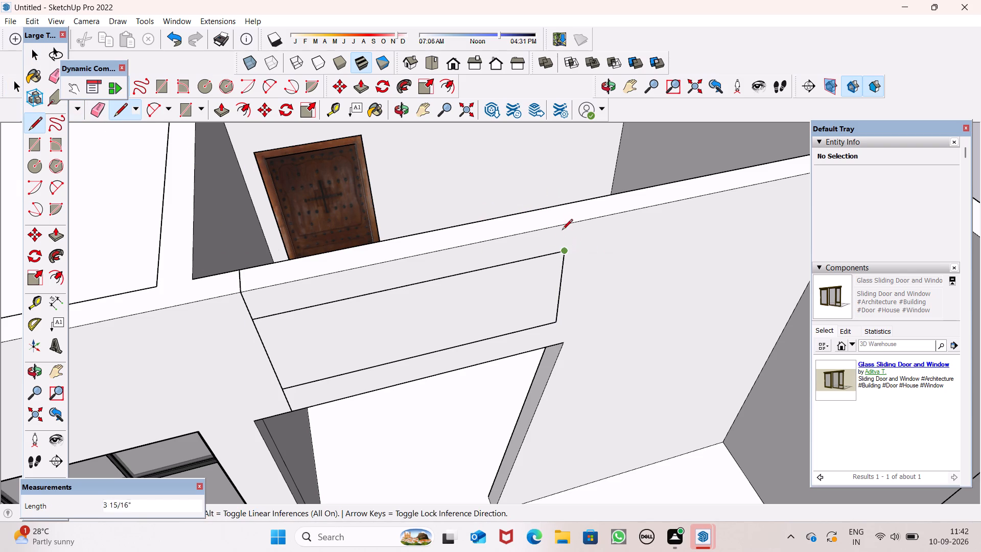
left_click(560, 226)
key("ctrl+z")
Draw a vertical line of about 7" from the rectangle's upper right corner to the wall's top edge, continuing it across the wall's top surface.
left_click_drag(565, 251, 565, 242)
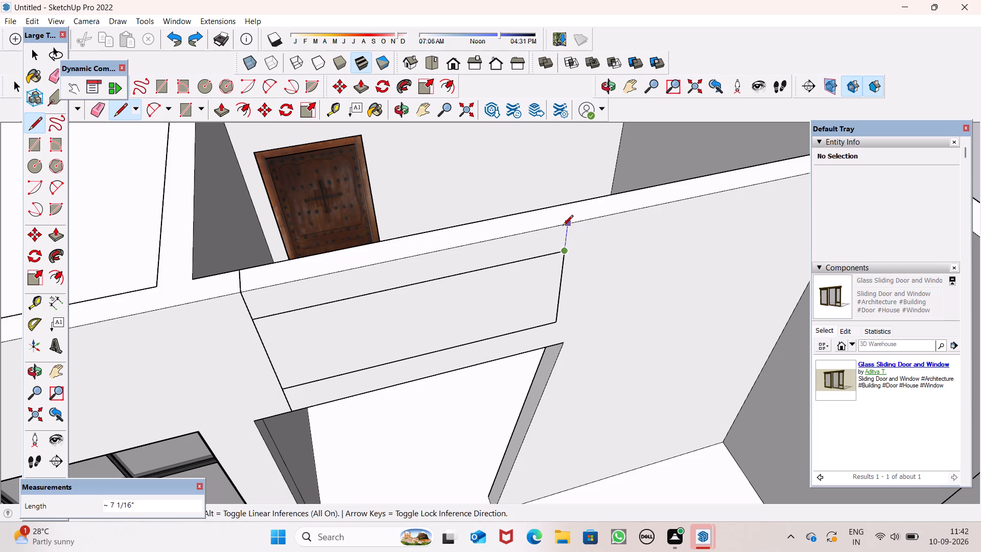
left_click(563, 226)
left_click(557, 210)
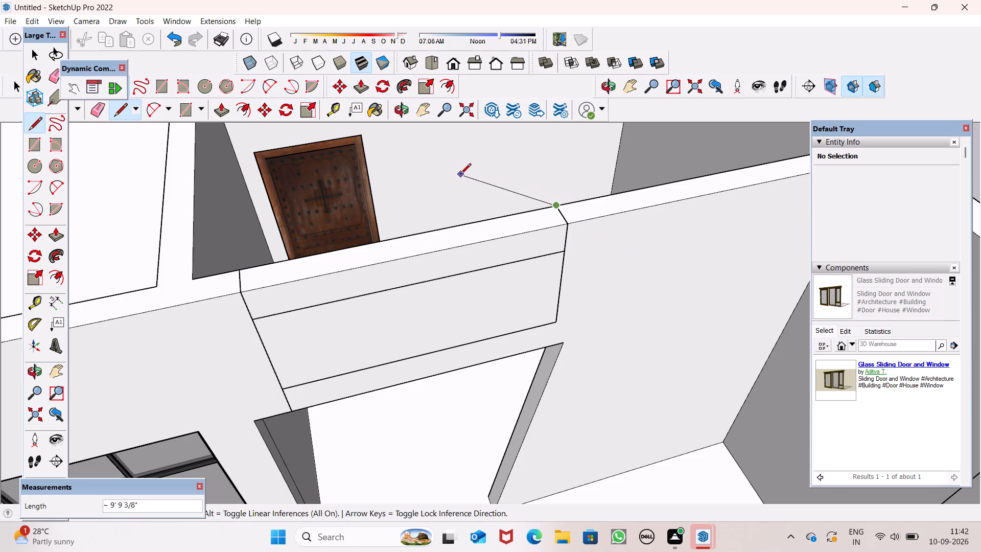
key("space")
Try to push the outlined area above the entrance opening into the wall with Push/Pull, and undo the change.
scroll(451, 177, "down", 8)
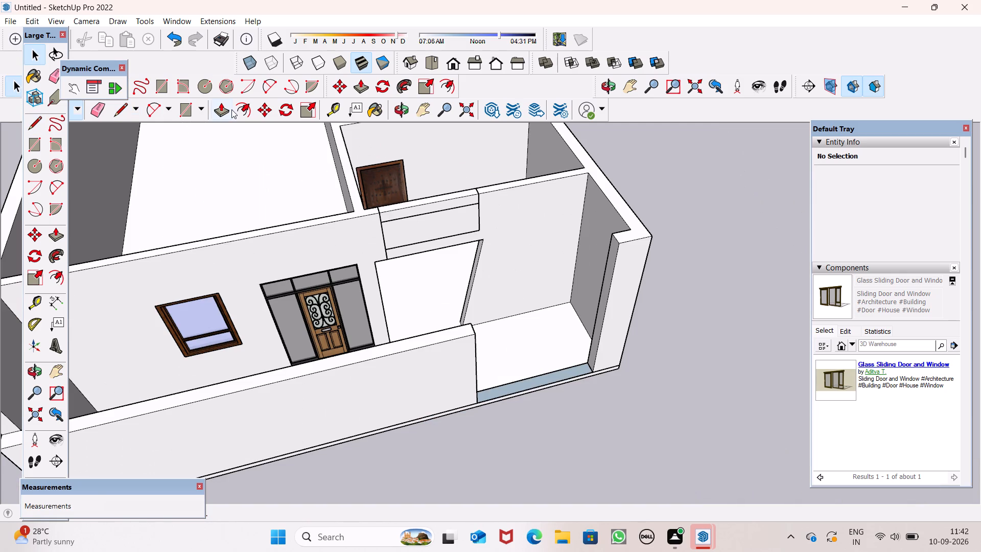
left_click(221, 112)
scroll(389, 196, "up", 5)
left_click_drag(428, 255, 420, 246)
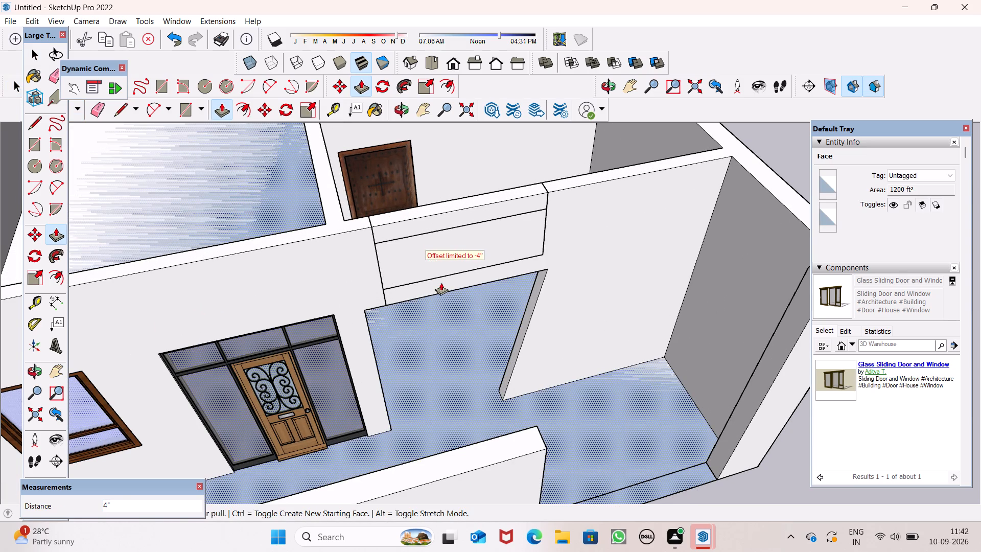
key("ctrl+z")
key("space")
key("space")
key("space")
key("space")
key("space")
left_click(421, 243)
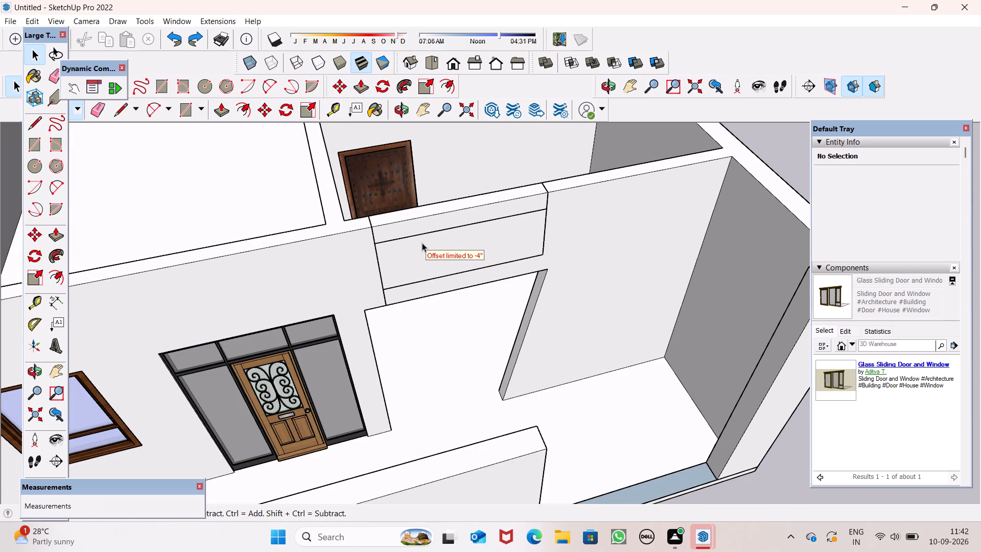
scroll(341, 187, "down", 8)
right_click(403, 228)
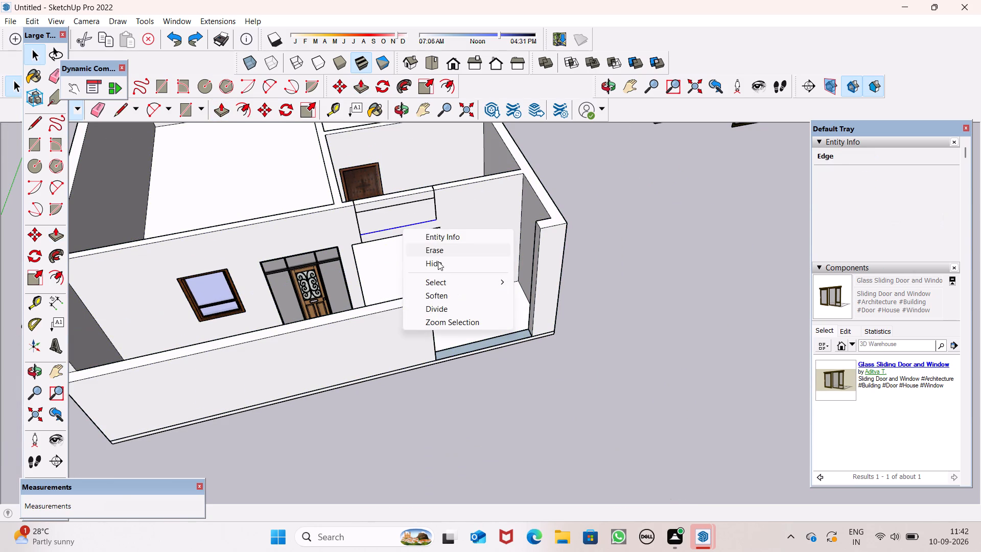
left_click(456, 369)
Explode the house wall group into separate faces and edges, and select the front wall face beside the entrance opening.
left_click(462, 245)
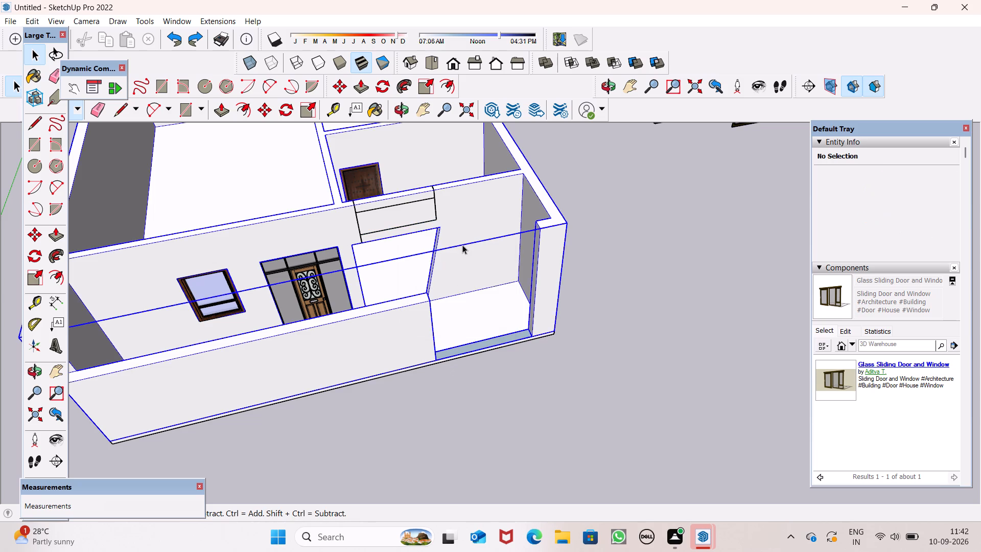
right_click(462, 243)
left_click(502, 327)
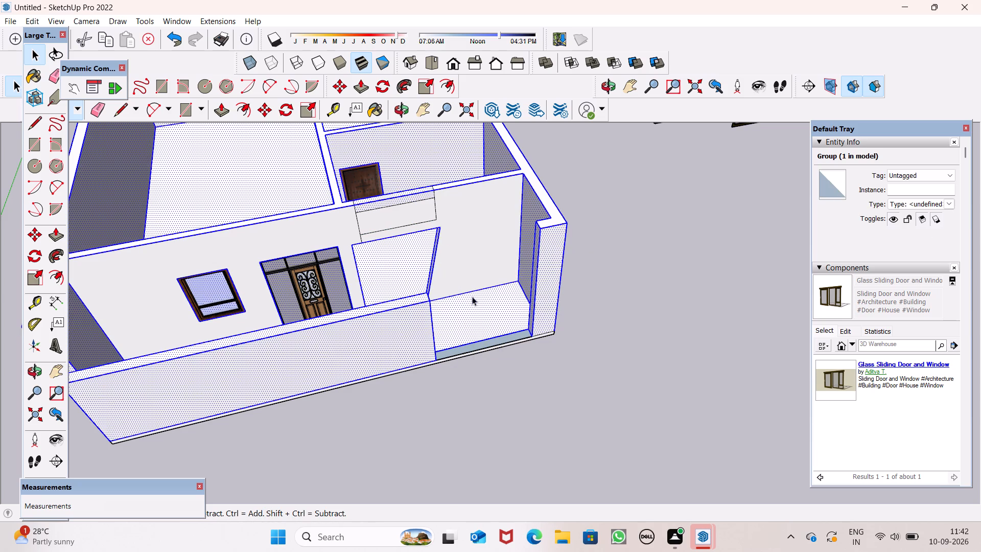
left_click(533, 401)
left_click(462, 248)
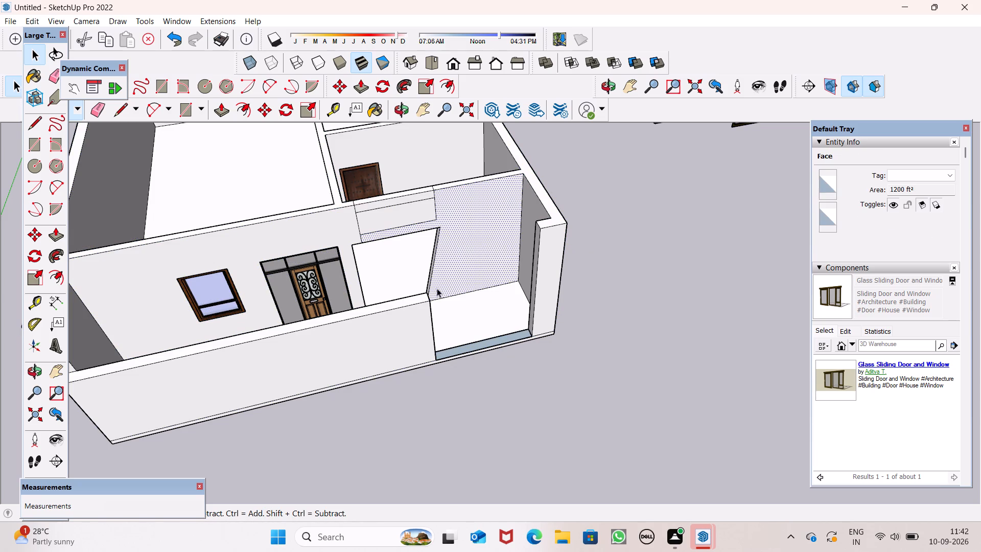
Push the rectangle above the entrance opening 6" into the wall to cut it through.
left_click(409, 209)
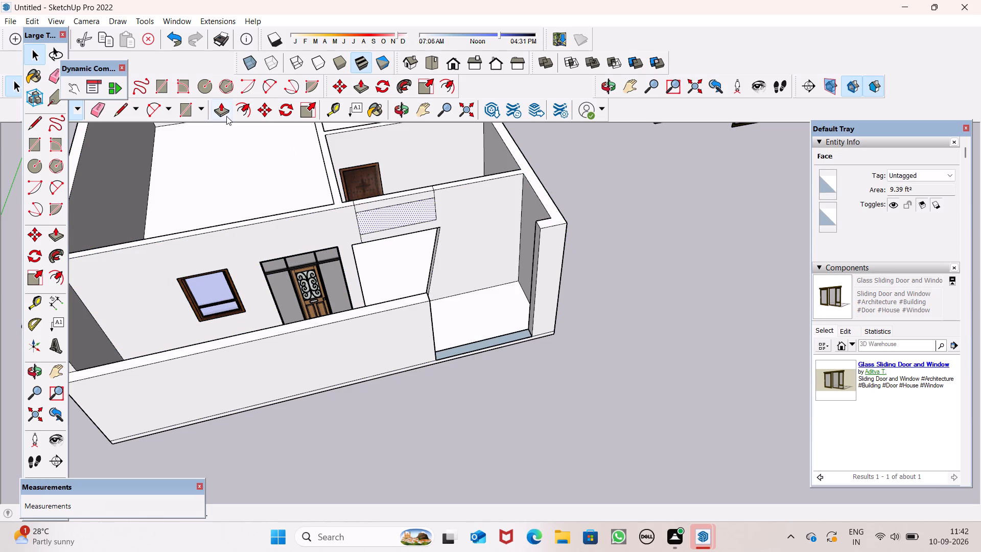
left_click(219, 112)
scroll(365, 165, "up", 4)
scroll(365, 165, "down", 1)
scroll(365, 165, "up", 1)
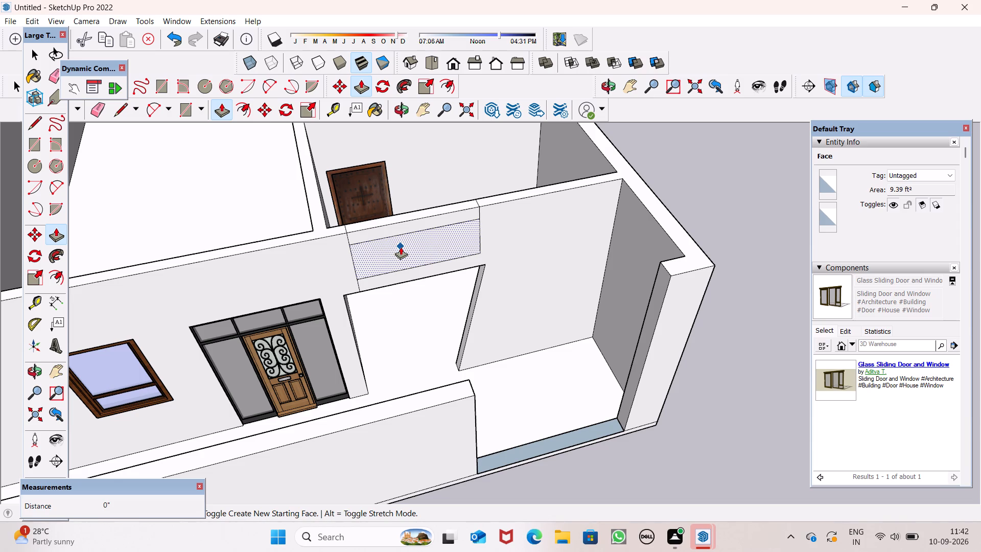
left_click_drag(401, 247, 395, 236)
type("6\"")
left_click_drag(395, 236, 395, 236)
key("Return")
middle_click_drag(447, 275, 439, 272)
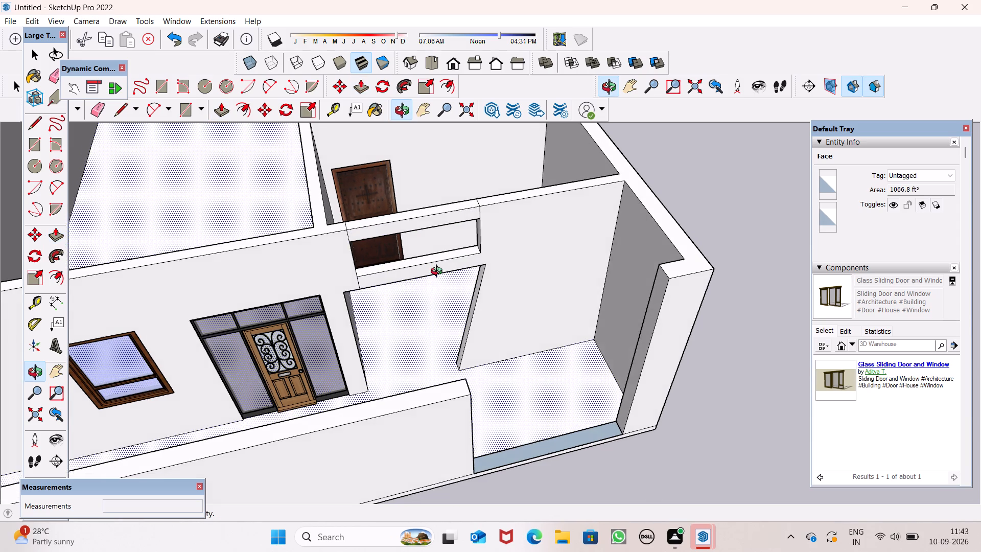
middle_click_drag(439, 272, 437, 268)
key("space")
Erase the leftover guide edges on the wall face and top surface at both ends of the new opening.
left_click(90, 110)
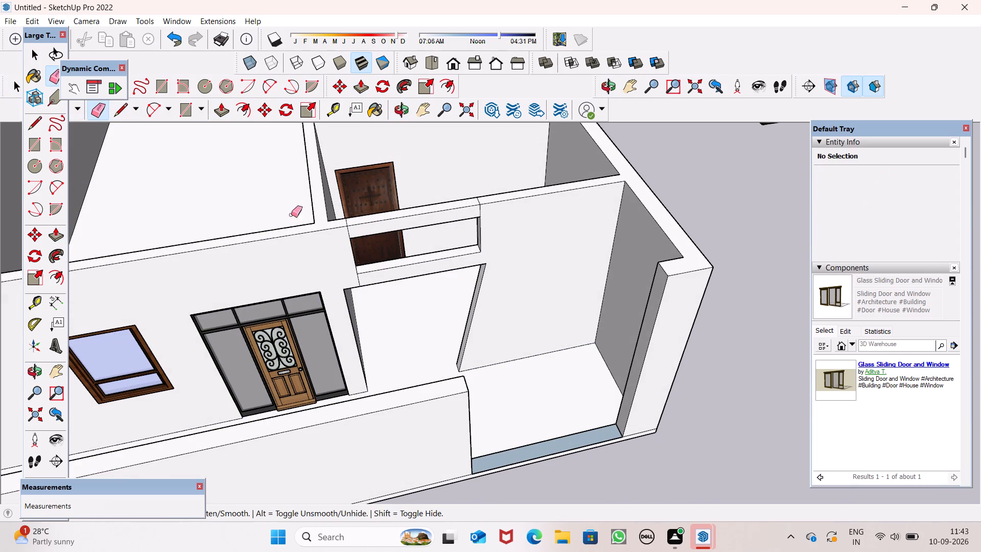
scroll(318, 217, "up", 8)
scroll(361, 226, "up", 6)
left_click_drag(404, 235, 395, 242)
left_click_drag(417, 260, 401, 269)
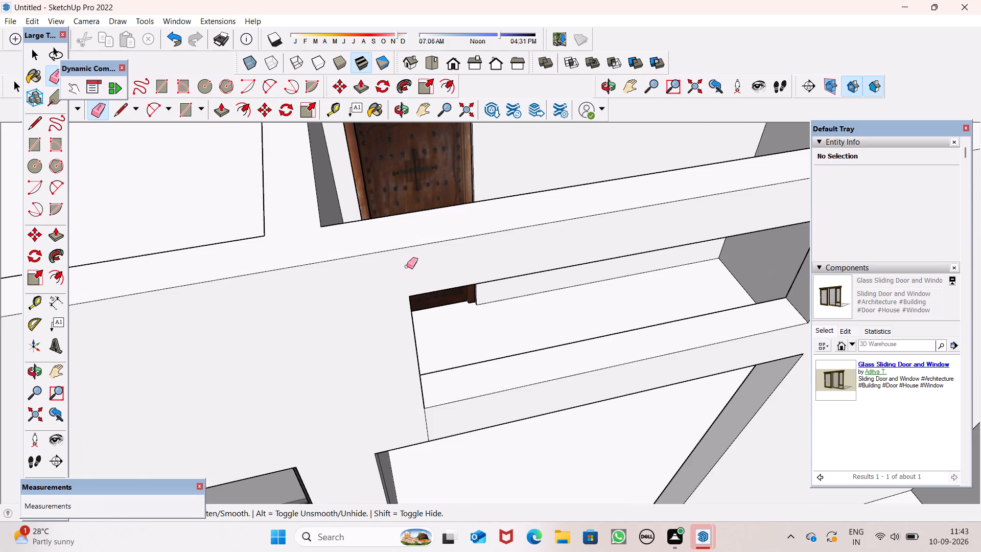
scroll(388, 272, "down", 6)
scroll(427, 373, "up", 6)
left_click_drag(419, 372, 396, 387)
scroll(347, 337, "down", 8)
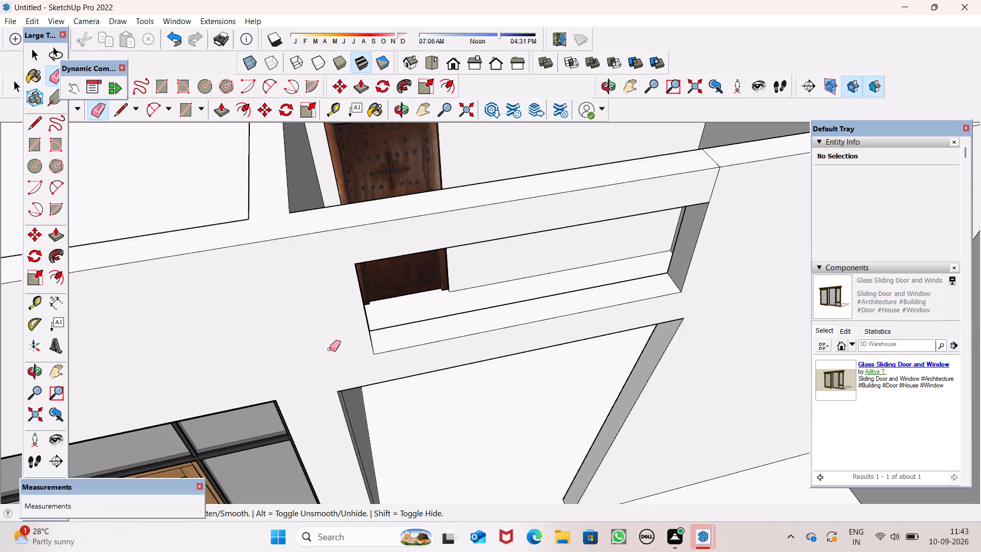
scroll(649, 180, "up", 5)
left_click_drag(699, 177, 685, 182)
left_click_drag(700, 209, 666, 217)
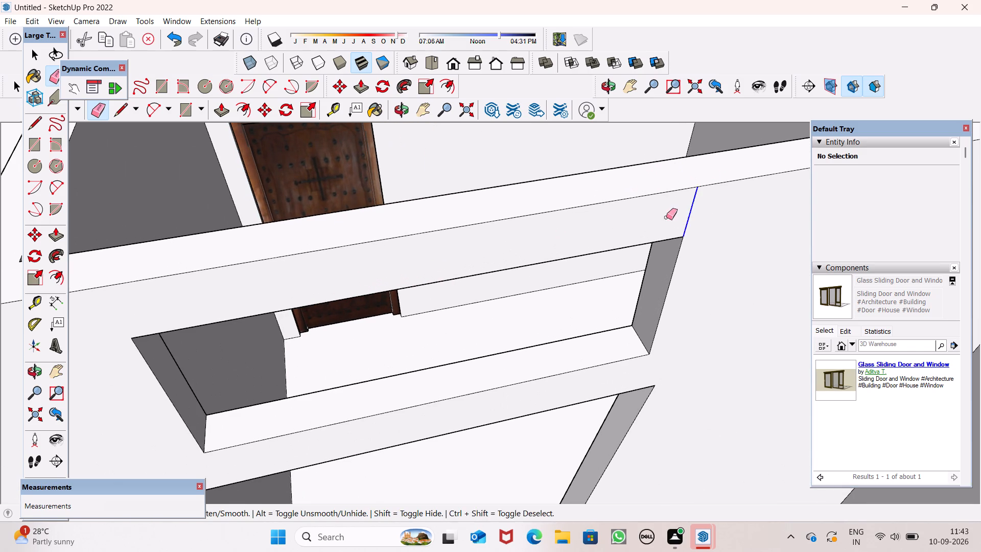
left_click_drag(666, 217, 672, 215)
scroll(694, 173, "down", 9)
scroll(635, 176, "down", 14)
key("space")
scroll(363, 210, "down", 6)
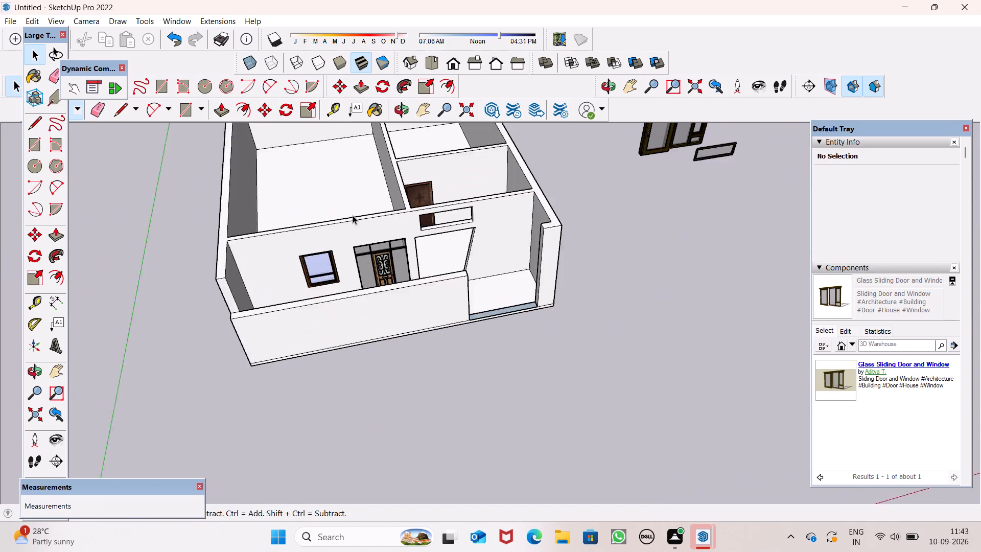
Move the separate sash group from beneath the sliding window model into the opening above the entrance.
scroll(353, 215, "down", 9)
scroll(554, 189, "up", 7)
left_click(495, 170)
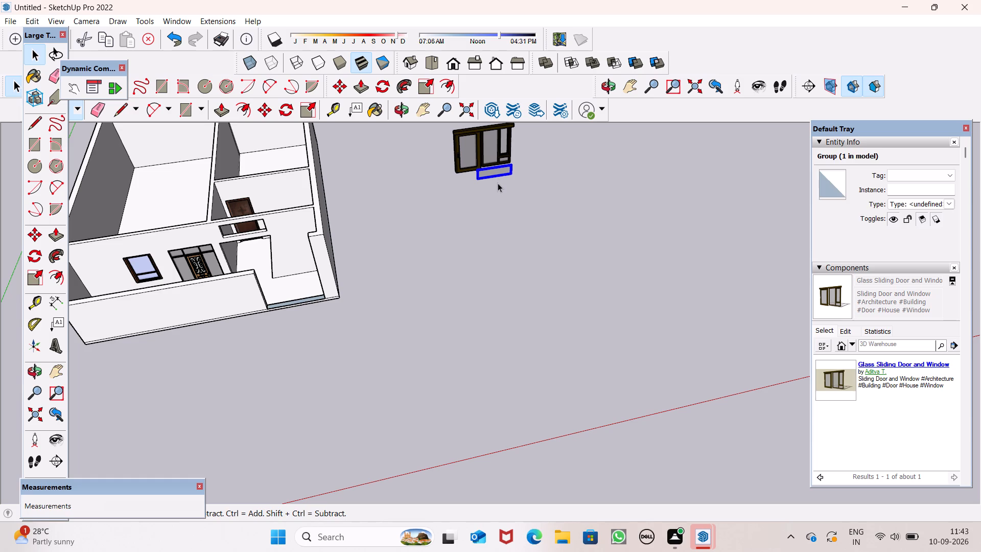
key("m")
key("Return")
left_click_drag(477, 182, 349, 236)
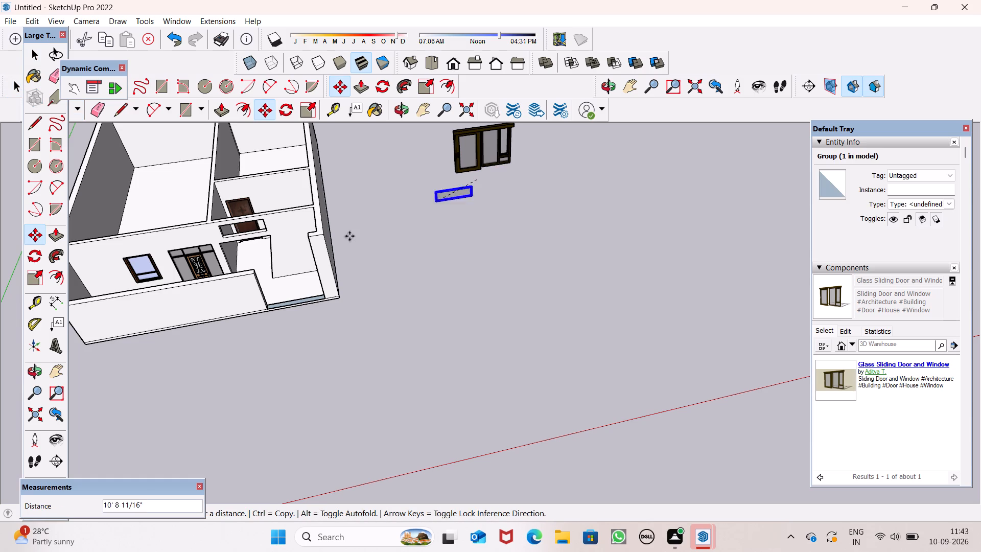
left_click_drag(349, 236, 225, 238)
scroll(258, 225, "up", 16)
scroll(288, 235, "down", 1)
scroll(288, 235, "up", 4)
scroll(288, 183, "down", 8)
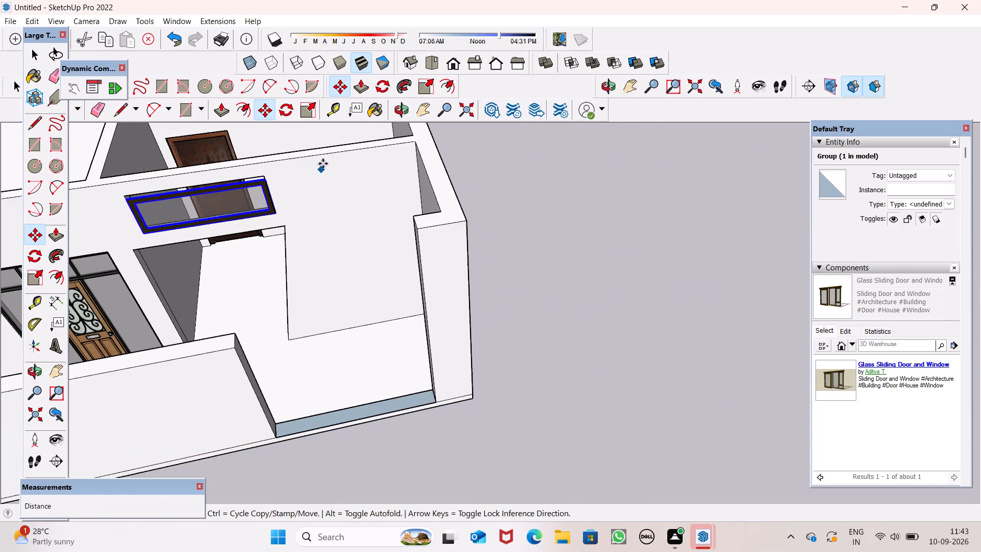
Scale the sash group from its upper edge toward the edge of the opening.
middle_click_drag(312, 185, 586, 134)
scroll(271, 405, "up", 15)
scroll(301, 431, "down", 6)
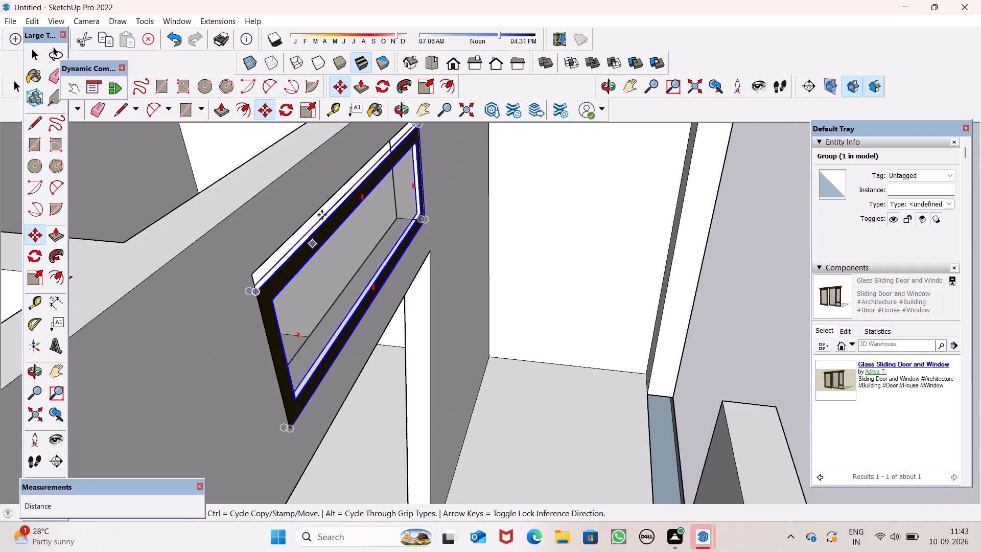
left_click(309, 118)
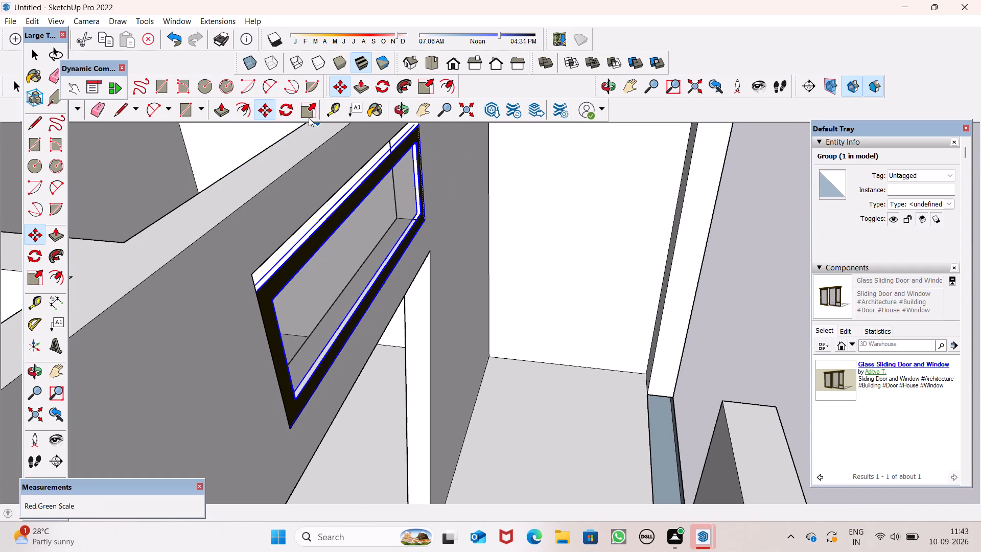
scroll(344, 166, "up", 7)
middle_click_drag(354, 173, 362, 206)
scroll(362, 206, "up", 2)
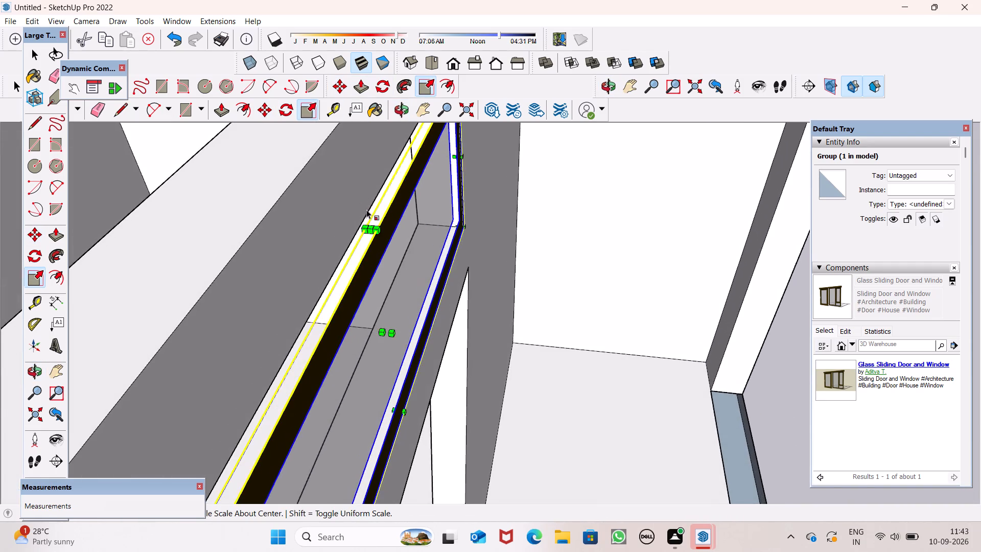
scroll(366, 210, "up", 6)
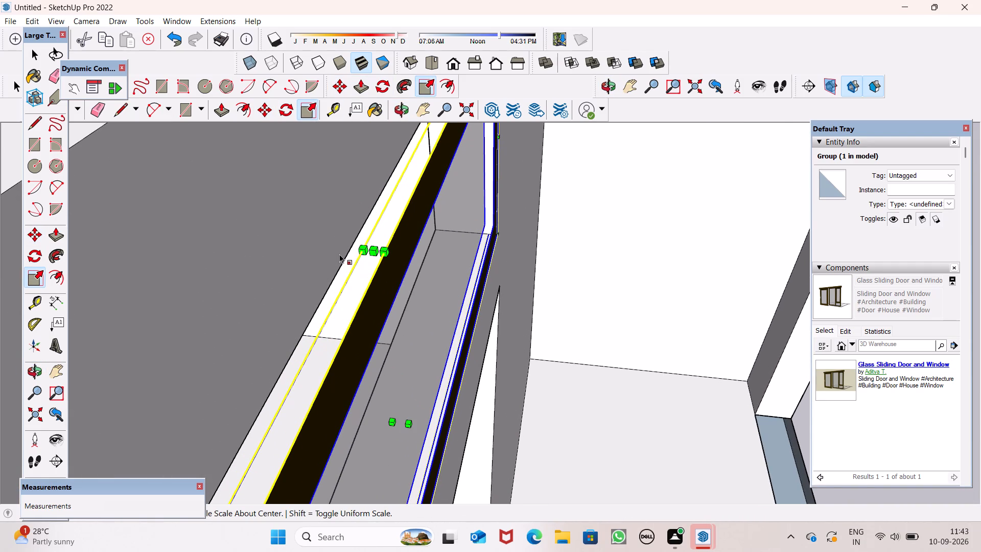
scroll(348, 250, "up", 4)
left_click_drag(379, 248, 357, 225)
scroll(382, 222, "down", 10)
Scale the sash's depth by about 7.62 to span the wall thickness, and adjust its side to the opening.
middle_click_drag(421, 246, 244, 310)
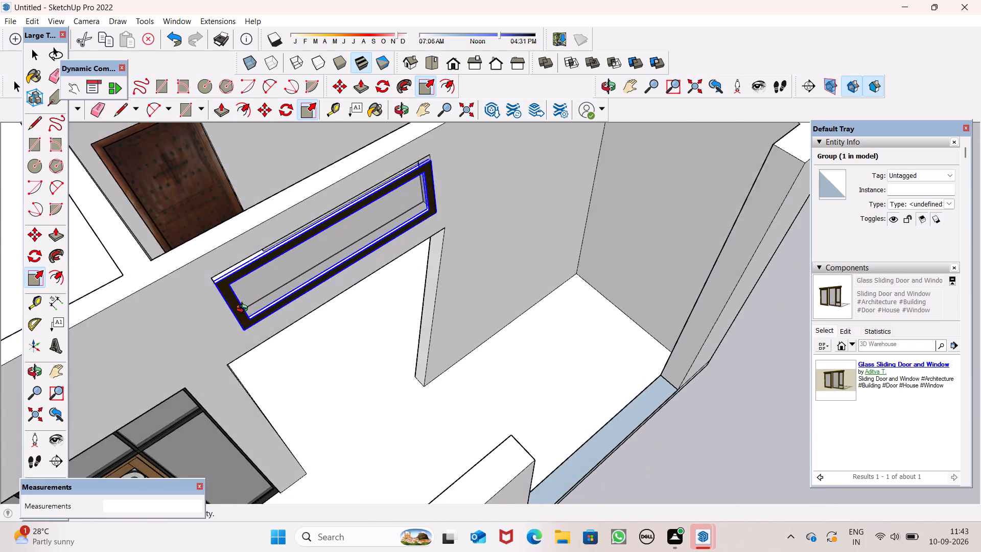
middle_click_drag(244, 310, 771, 258)
scroll(714, 341, "up", 5)
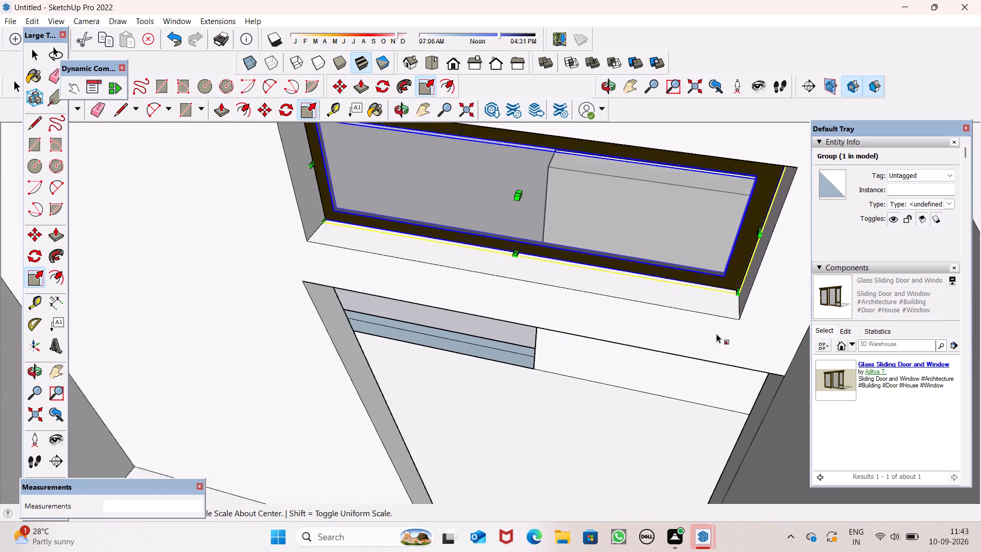
scroll(716, 334, "up", 3)
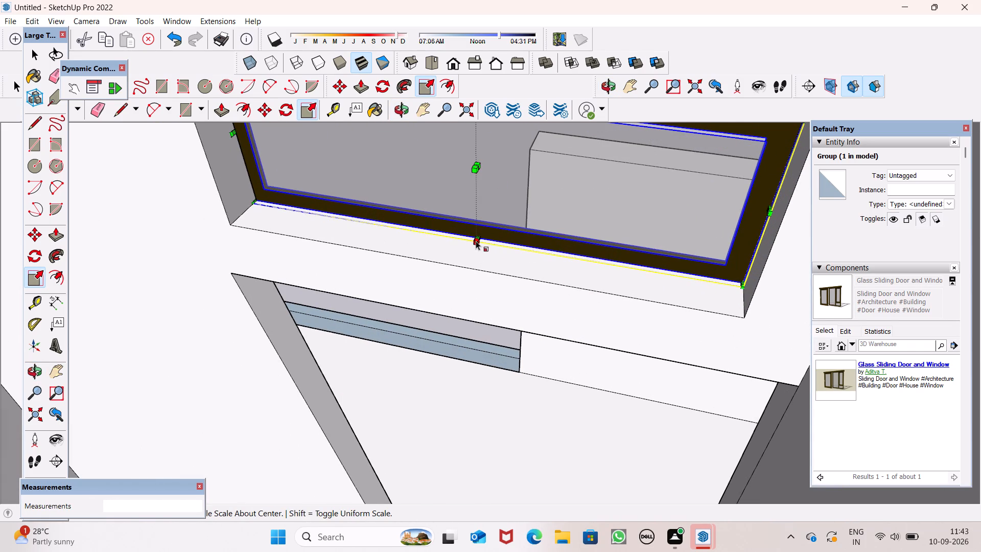
left_click_drag(476, 240, 470, 265)
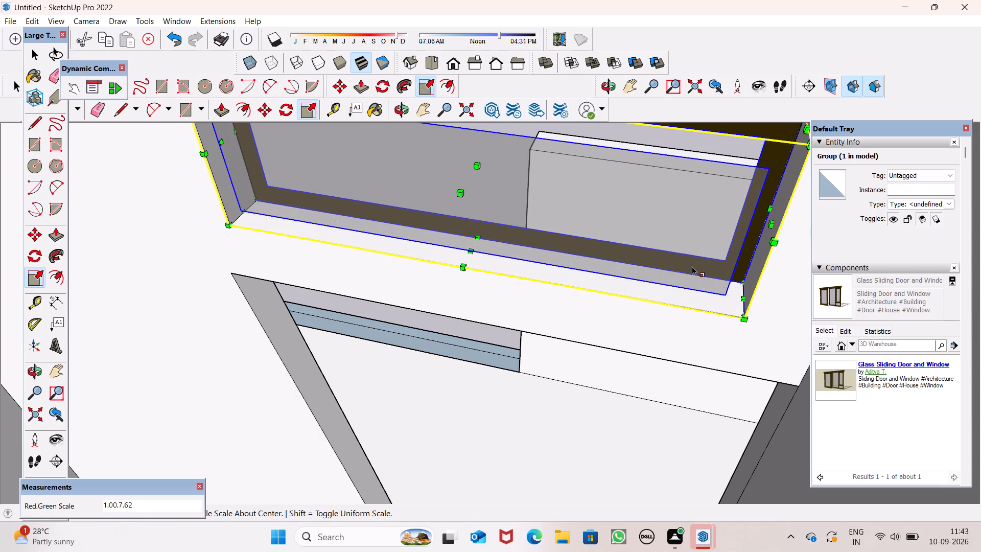
left_click_drag(769, 224, 772, 224)
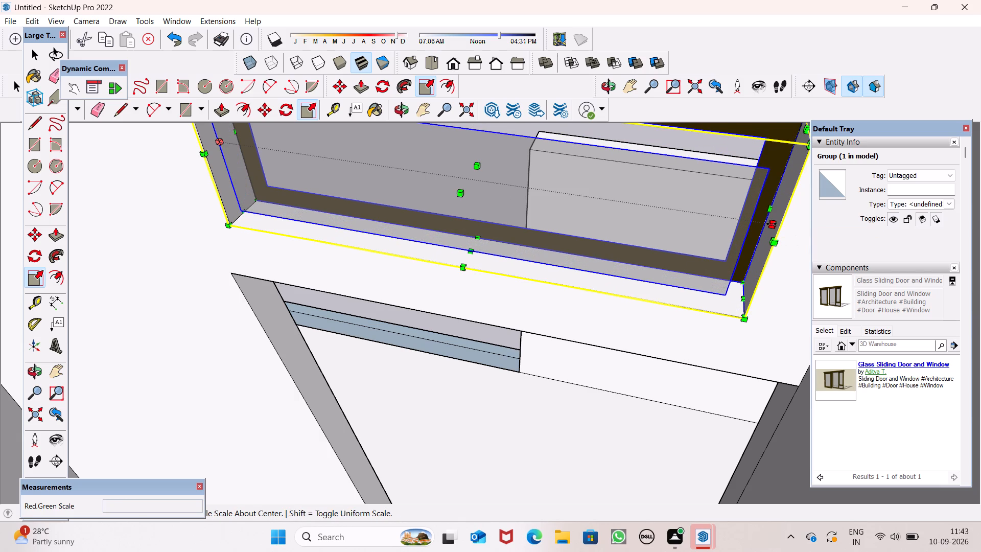
left_click_drag(772, 224, 780, 224)
scroll(622, 236, "down", 6)
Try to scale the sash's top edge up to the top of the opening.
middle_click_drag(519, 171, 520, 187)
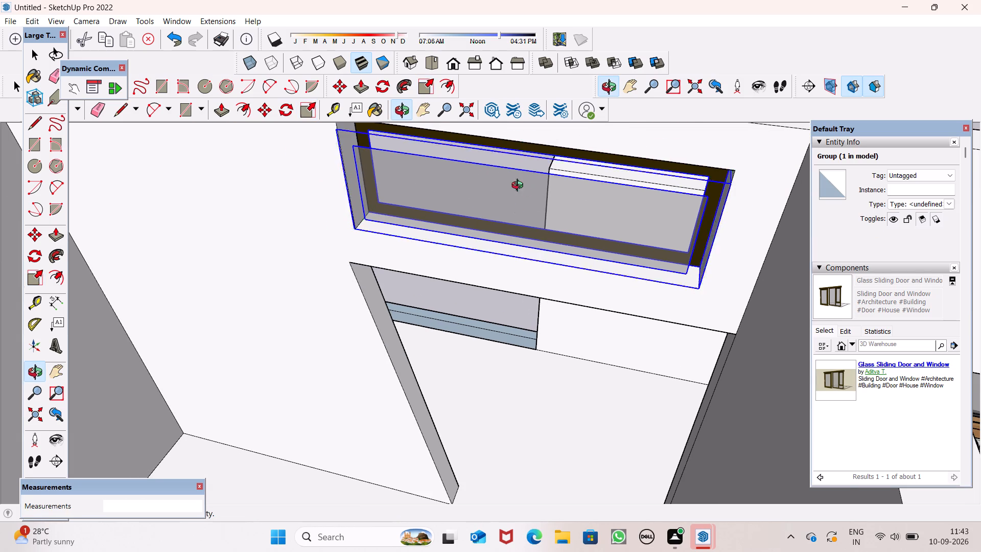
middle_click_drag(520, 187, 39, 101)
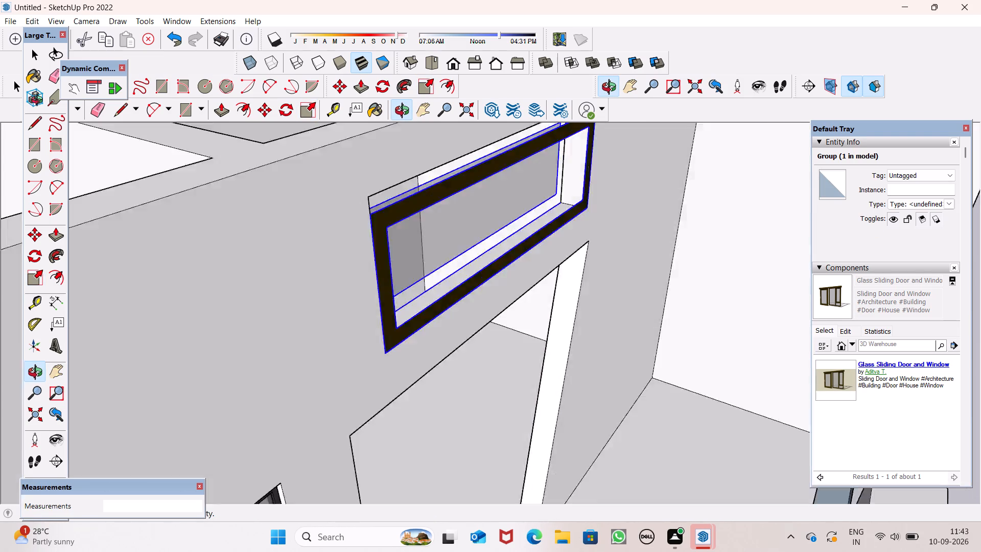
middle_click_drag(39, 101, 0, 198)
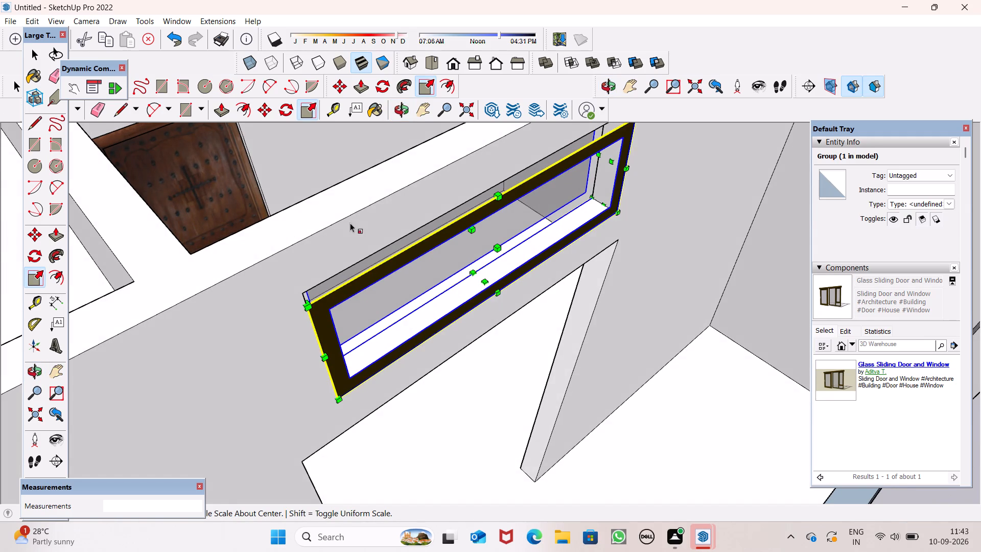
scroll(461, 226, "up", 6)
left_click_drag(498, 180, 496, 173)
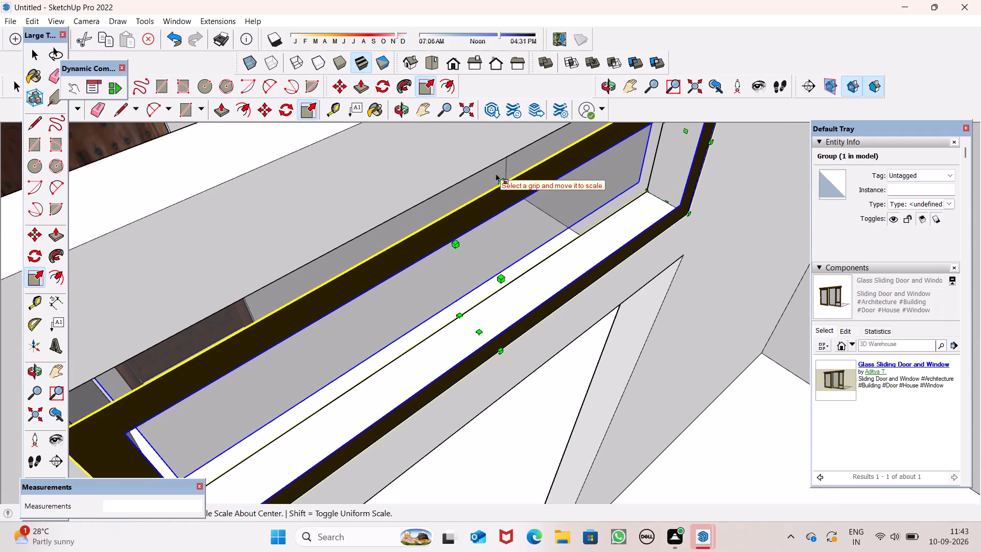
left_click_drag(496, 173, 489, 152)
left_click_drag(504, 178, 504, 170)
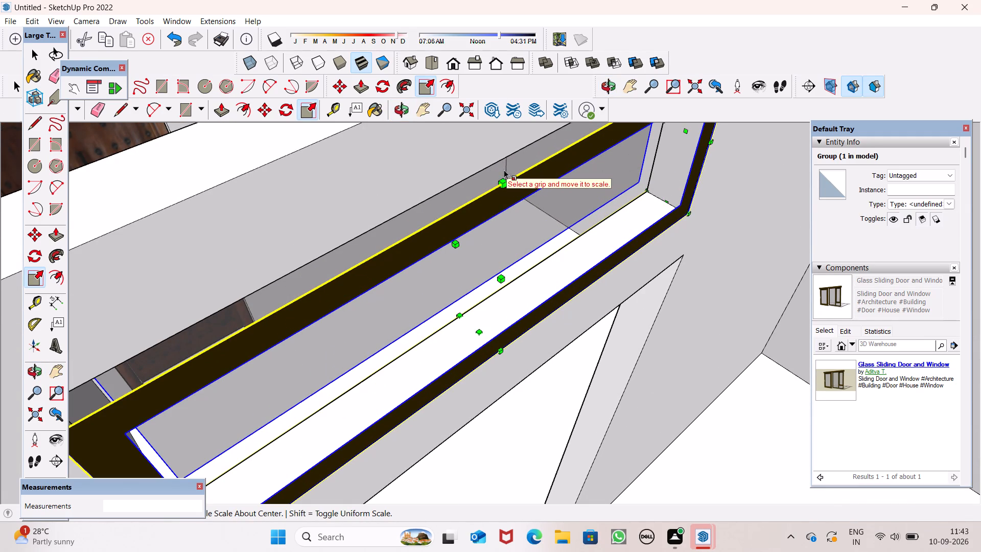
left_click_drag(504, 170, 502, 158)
Scale the sash upward from its top grip so its frame meets the opening's upper edge.
scroll(519, 208, "down", 5)
middle_click_drag(535, 256, 475, 205)
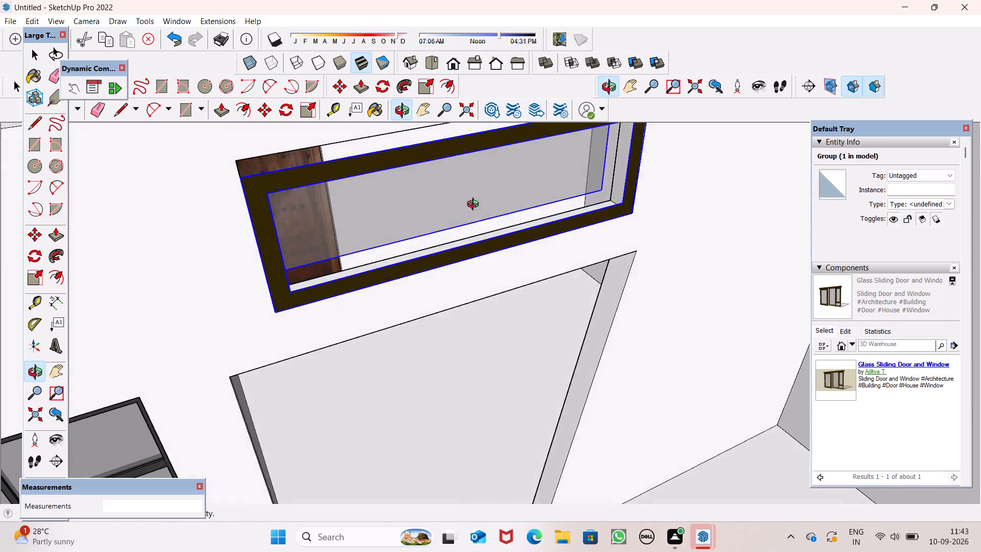
middle_click_drag(475, 205, 439, 160)
scroll(443, 183, "down", 10)
scroll(474, 141, "up", 7)
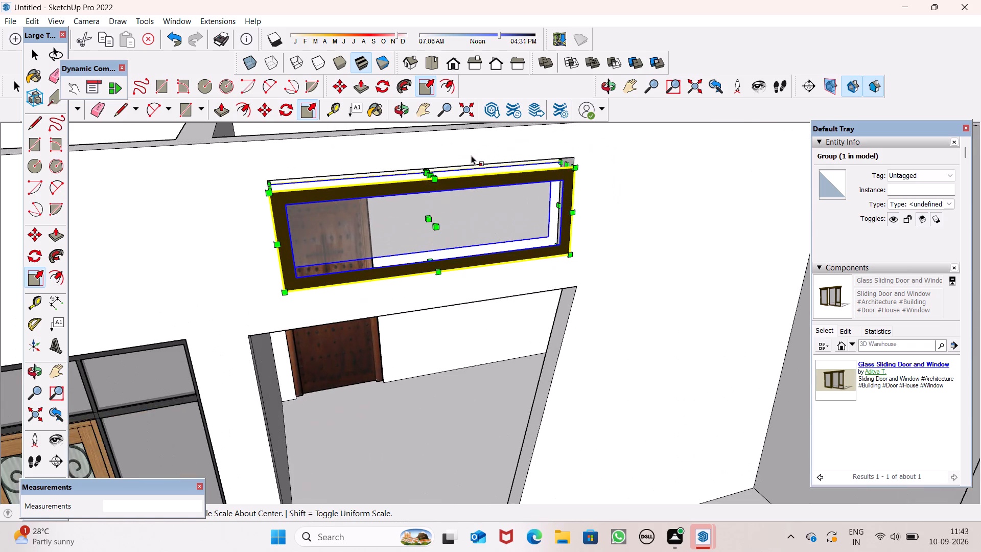
scroll(466, 171, "up", 5)
scroll(438, 169, "down", 7)
scroll(417, 164, "up", 7)
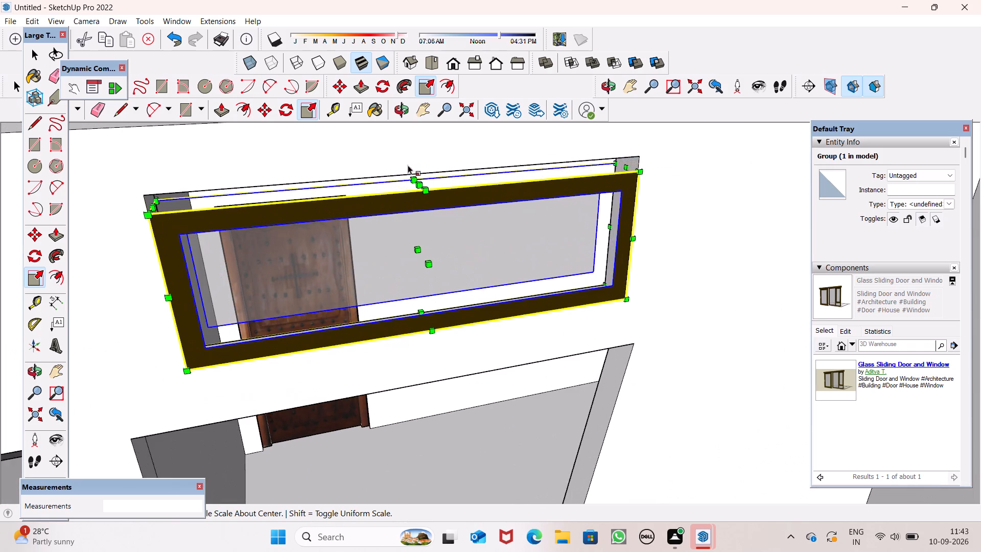
scroll(405, 172, "up", 10)
left_click_drag(439, 205, 437, 177)
scroll(422, 152, "down", 8)
middle_click_drag(449, 367, 441, 343)
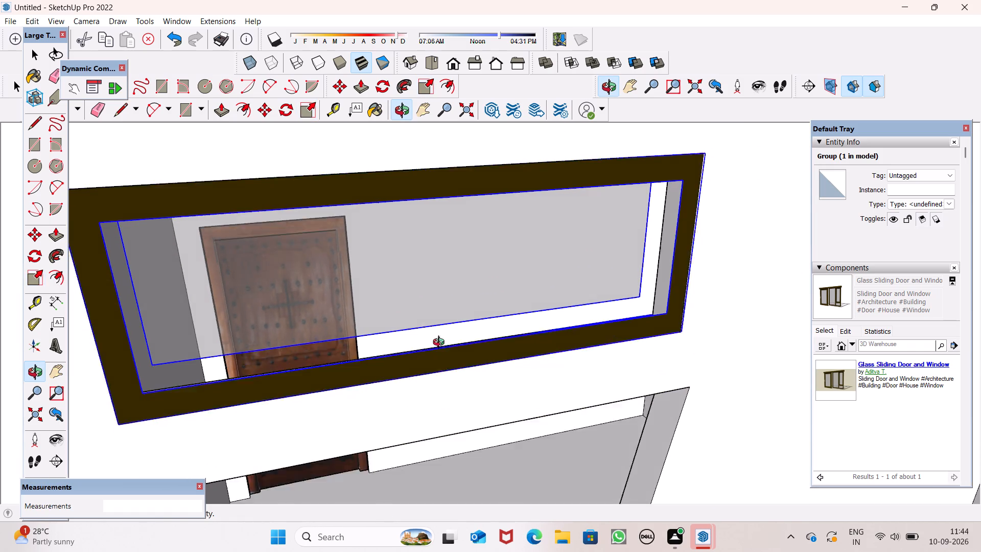
middle_click_drag(441, 343, 435, 266)
scroll(435, 266, "down", 8)
key("space")
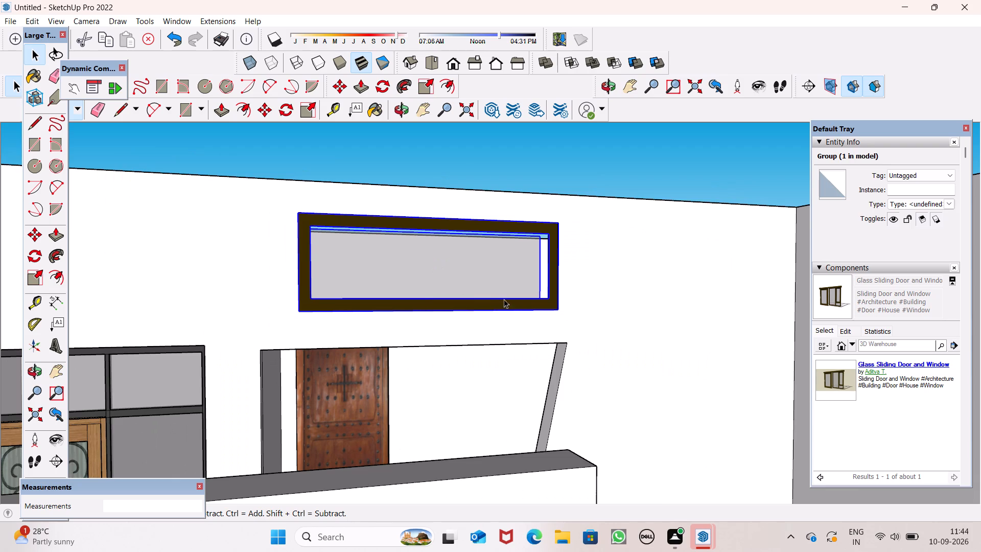
key("space")
Examine the downloaded sliding window model beside the house from its front and side.
scroll(547, 297, "down", 14)
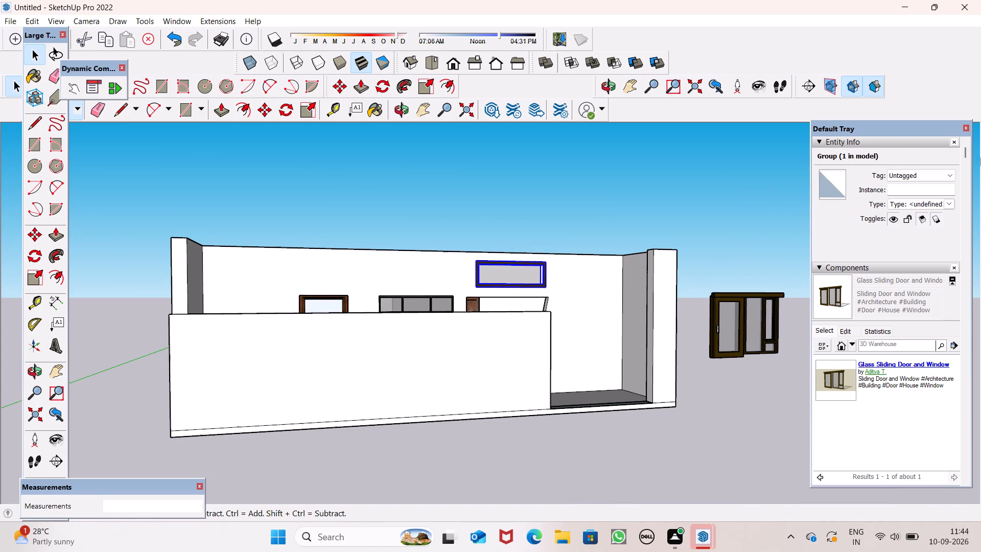
scroll(889, 192, "down", 6)
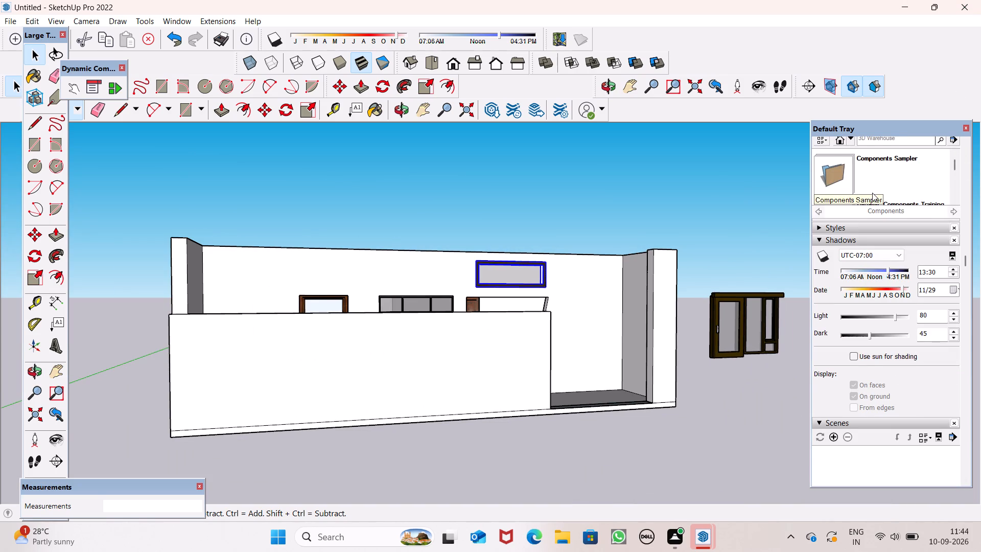
scroll(793, 188, "down", 3)
scroll(792, 320, "up", 15)
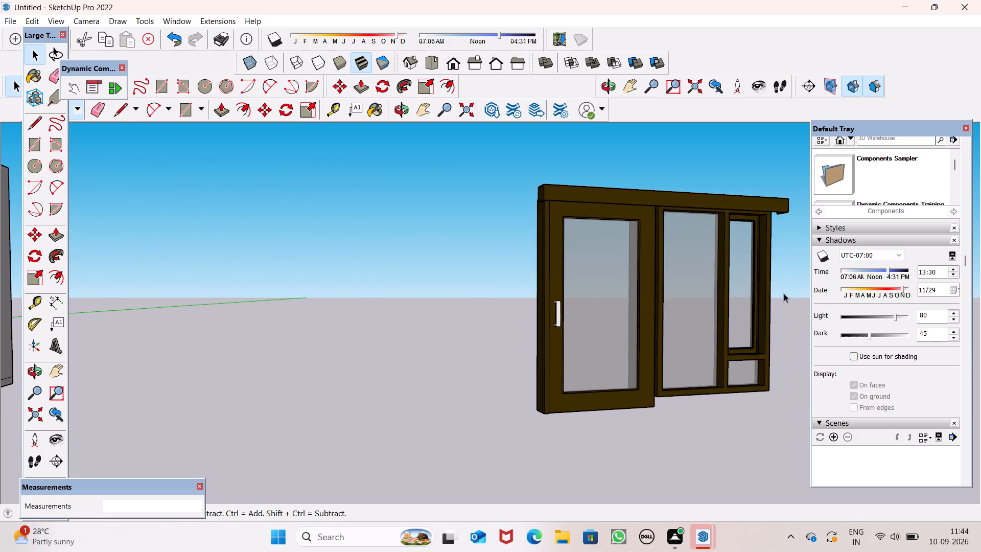
scroll(785, 297, "up", 4)
scroll(785, 299, "down", 1)
scroll(785, 299, "up", 6)
scroll(698, 282, "down", 7)
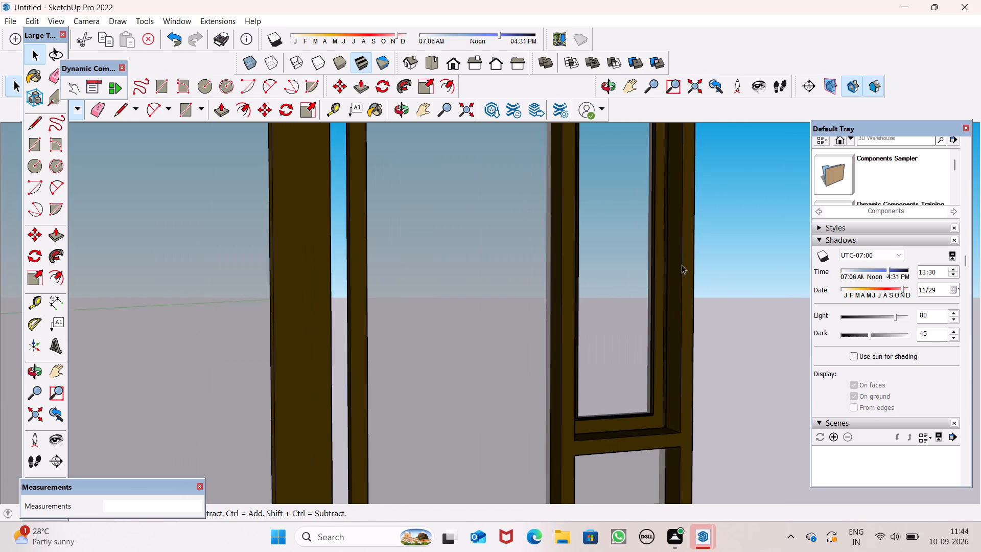
middle_click_drag(681, 263, 279, 287)
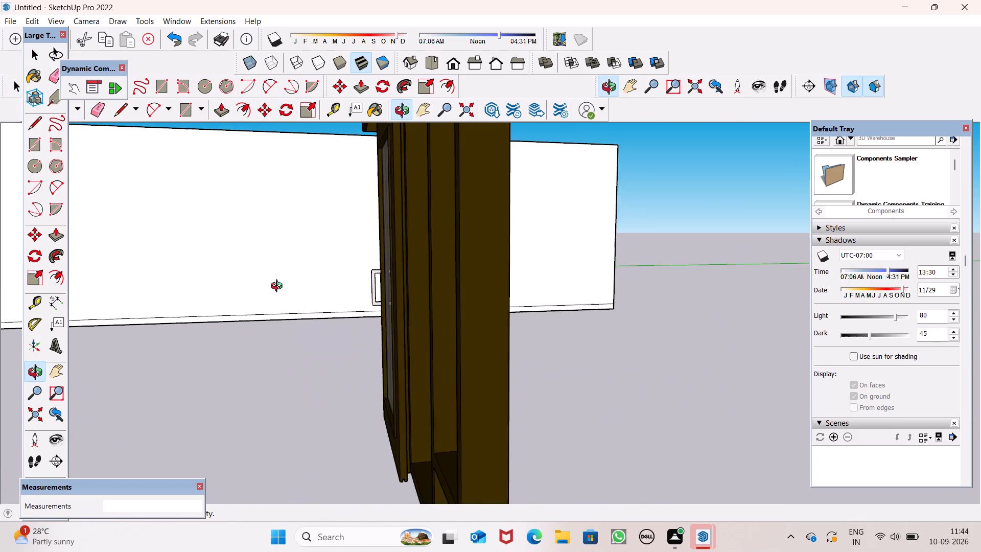
Examine the sliding window model's panes and frame, comparing it with the house's front openings.
middle_click_drag(279, 287, 531, 358)
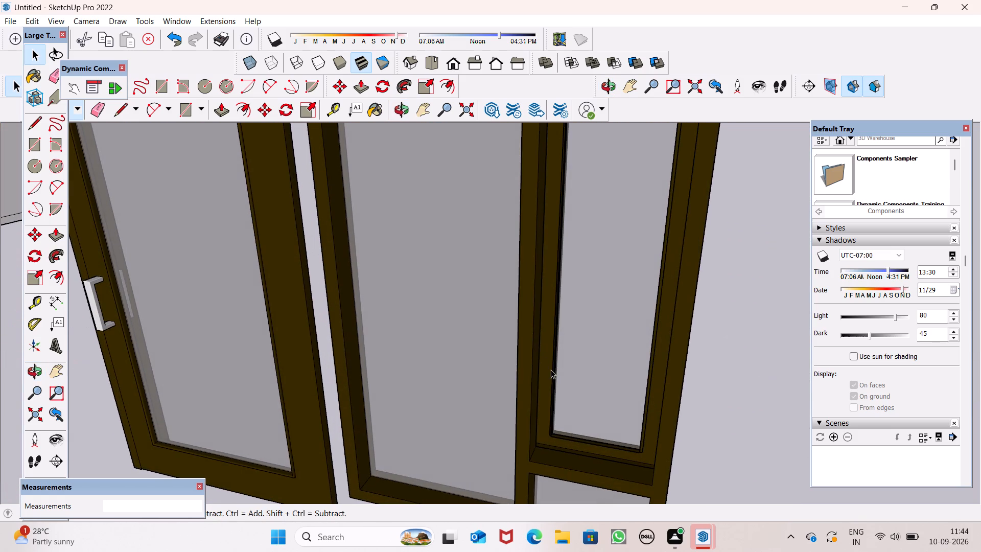
left_click(546, 382)
double_click(659, 304)
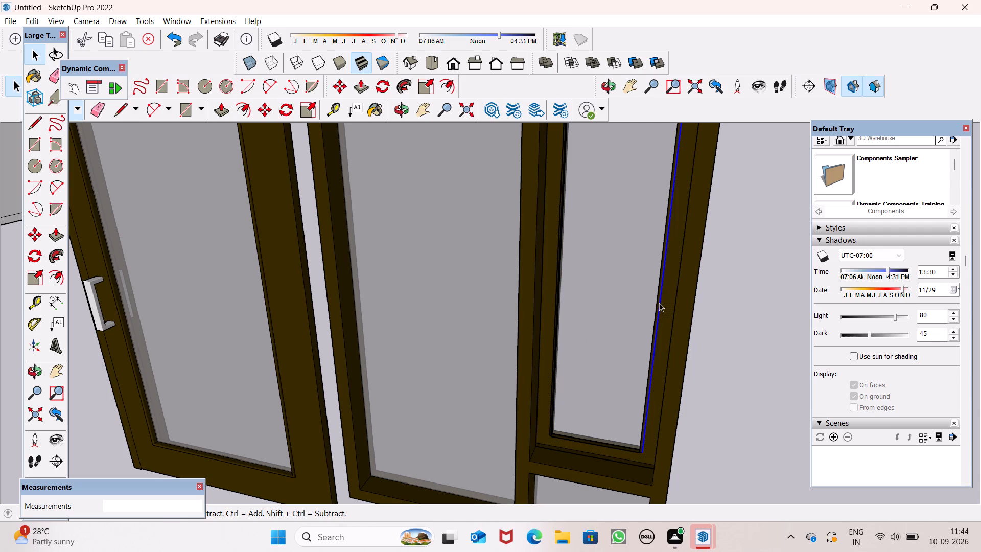
left_click(593, 309)
scroll(717, 272, "down", 8)
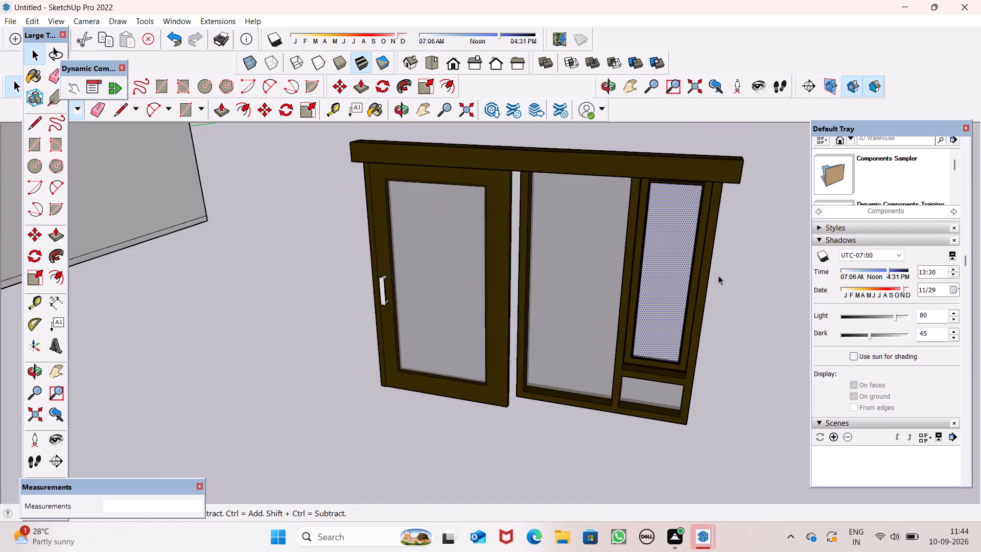
scroll(718, 275, "down", 6)
middle_click_drag(748, 318, 242, 281)
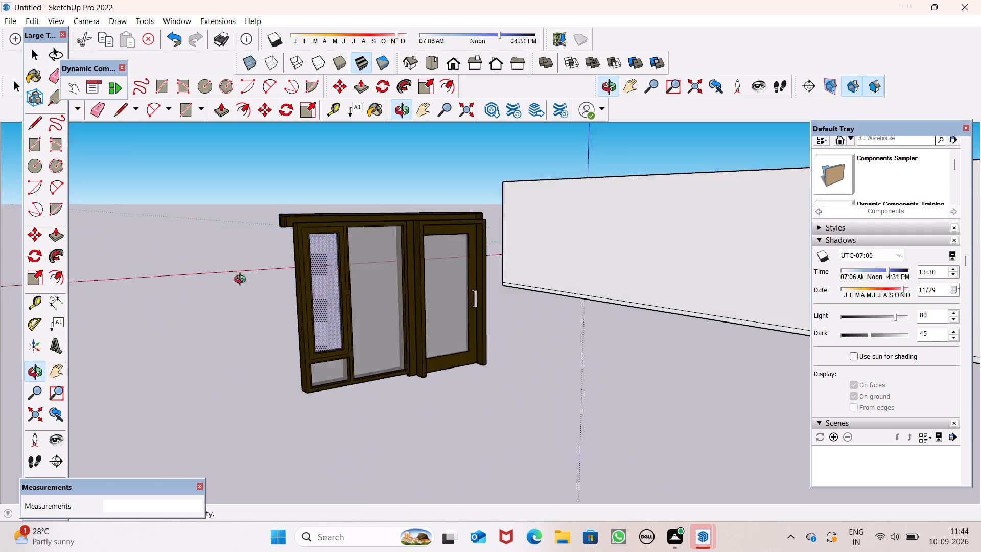
middle_click_drag(242, 281, 977, 475)
scroll(547, 318, "down", 7)
left_click(564, 335)
scroll(456, 266, "down", 4)
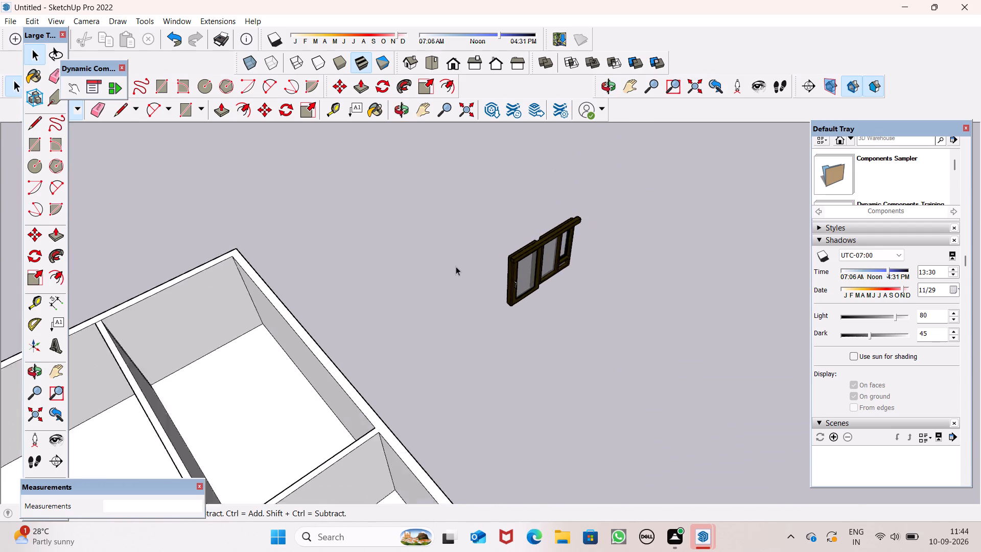
scroll(456, 266, "down", 10)
middle_click_drag(457, 385, 388, 290)
scroll(388, 290, "up", 7)
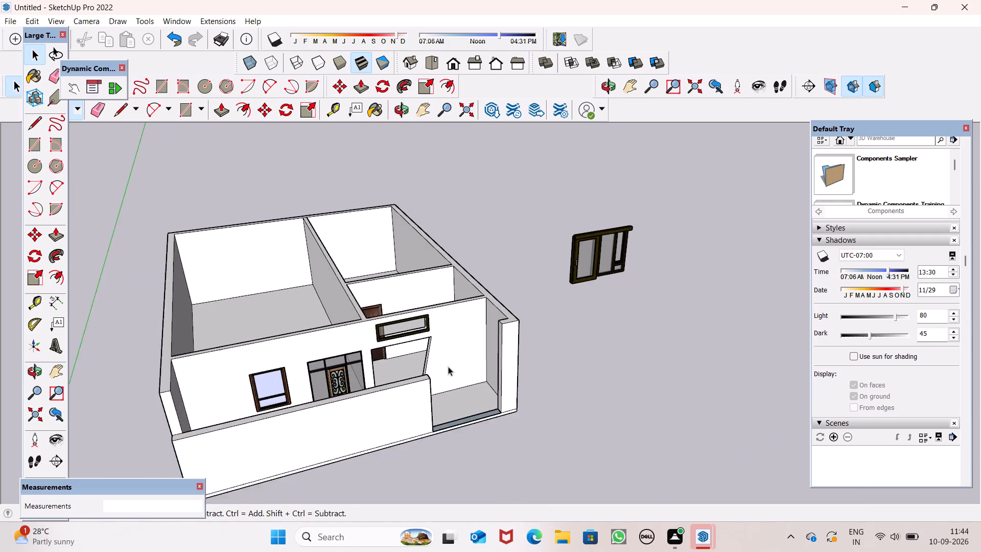
scroll(483, 379, "up", 8)
middle_click_drag(469, 365, 437, 346)
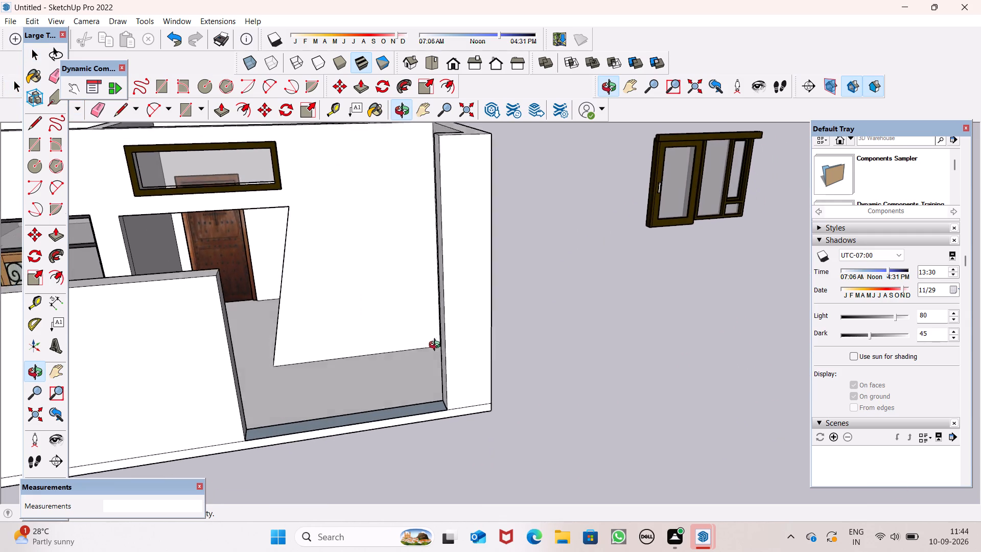
middle_click_drag(437, 346, 435, 362)
left_click(651, 220)
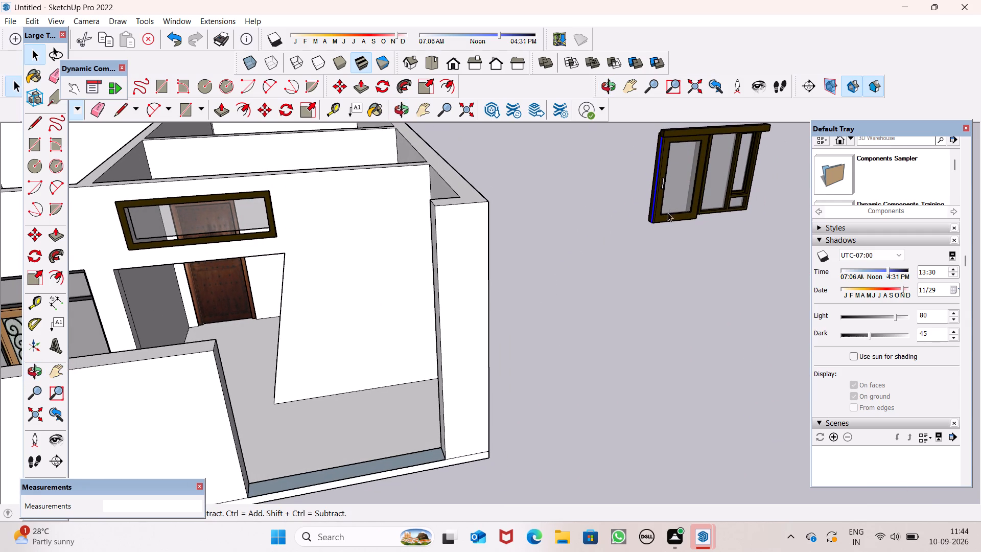
scroll(636, 223, "down", 7)
double_click(698, 167)
left_click_drag(693, 182, 691, 187)
left_click_drag(691, 187, 687, 189)
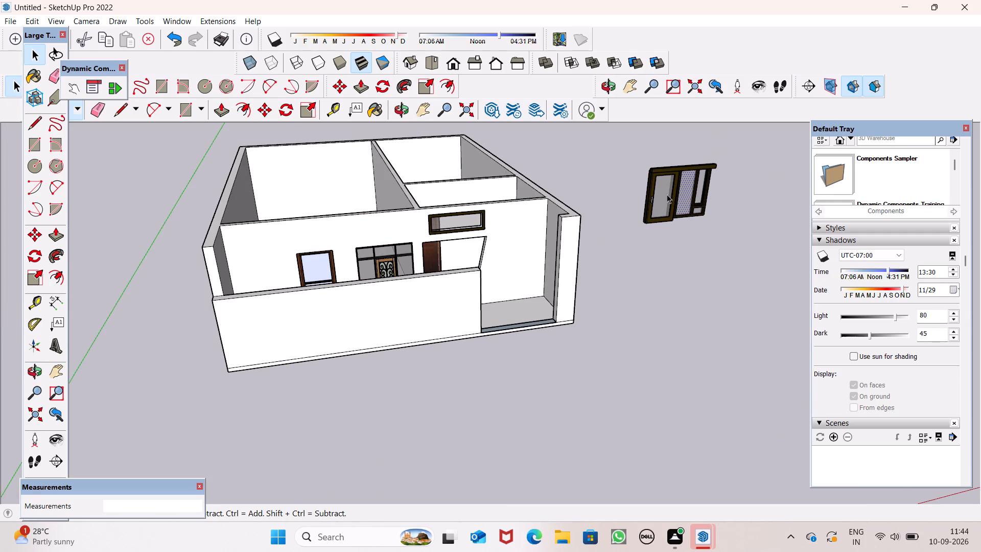
scroll(671, 233, "down", 6)
left_click(668, 232)
Examine the sash in the opening above the entrance from outside and inside, along with the neighbouring front window.
middle_click_drag(659, 260, 569, 259)
scroll(526, 240, "up", 4)
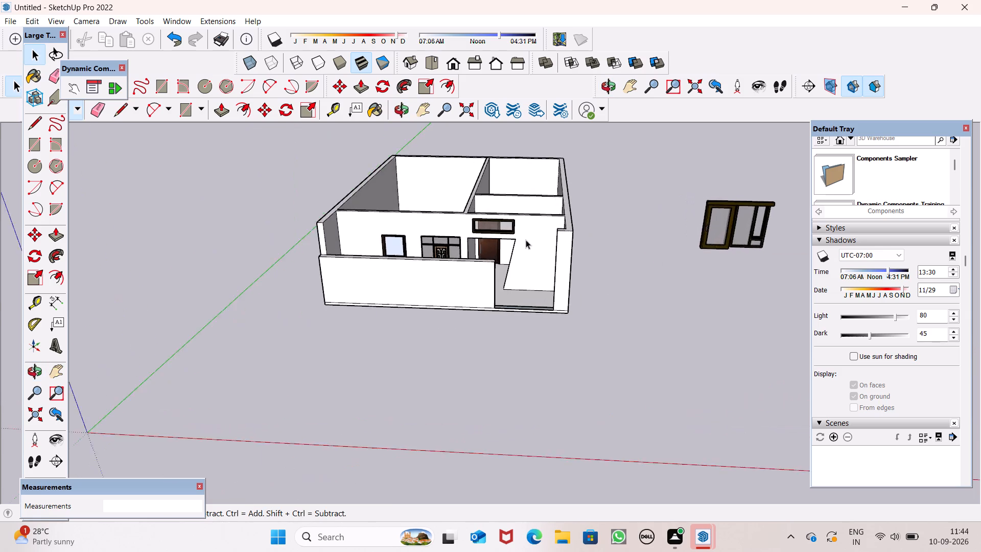
scroll(526, 240, "up", 12)
scroll(522, 222, "down", 7)
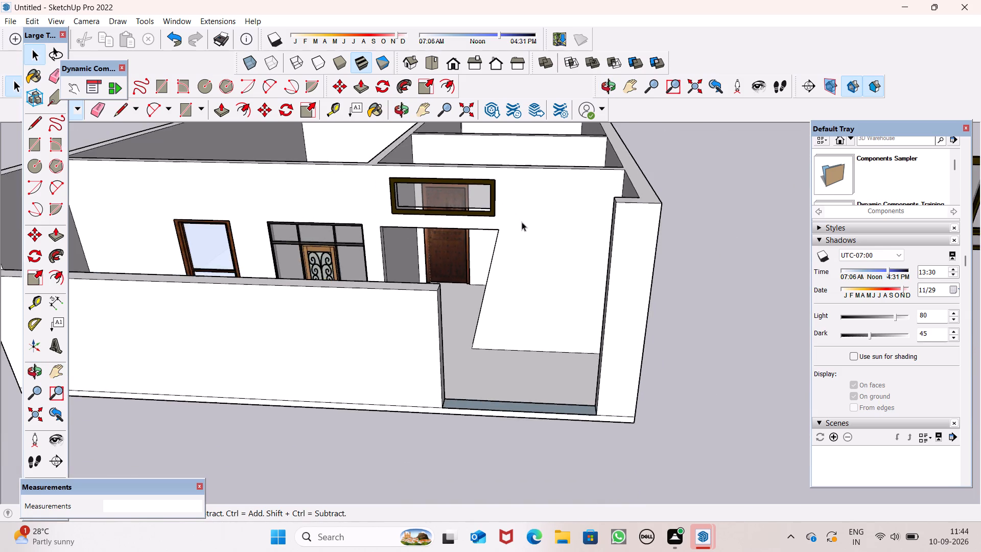
scroll(502, 213, "up", 14)
middle_click_drag(455, 185, 664, 87)
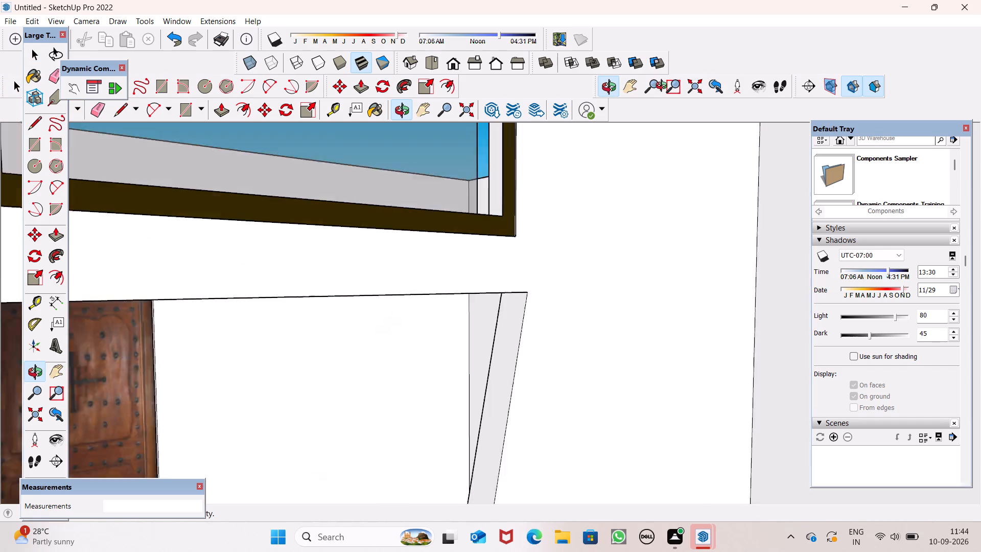
middle_click_drag(664, 87, 783, 295)
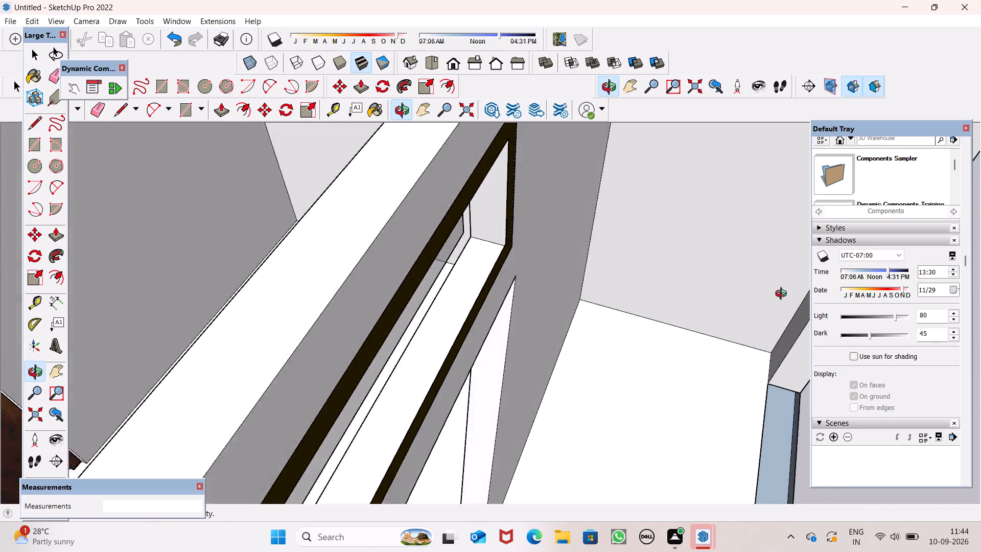
middle_click_drag(783, 295, 967, 262)
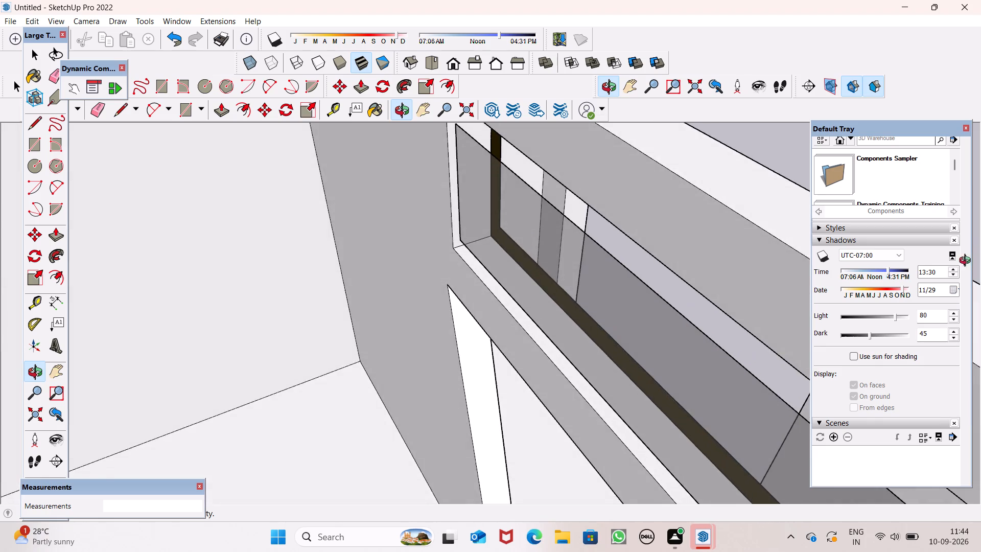
middle_click_drag(967, 262, 477, 196)
scroll(495, 226, "down", 8)
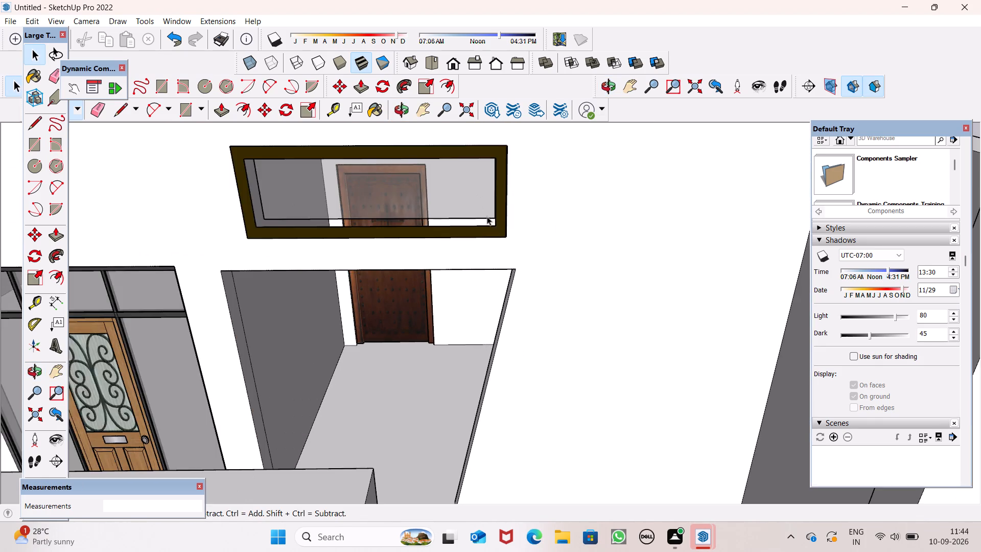
scroll(487, 216, "down", 15)
scroll(481, 218, "up", 7)
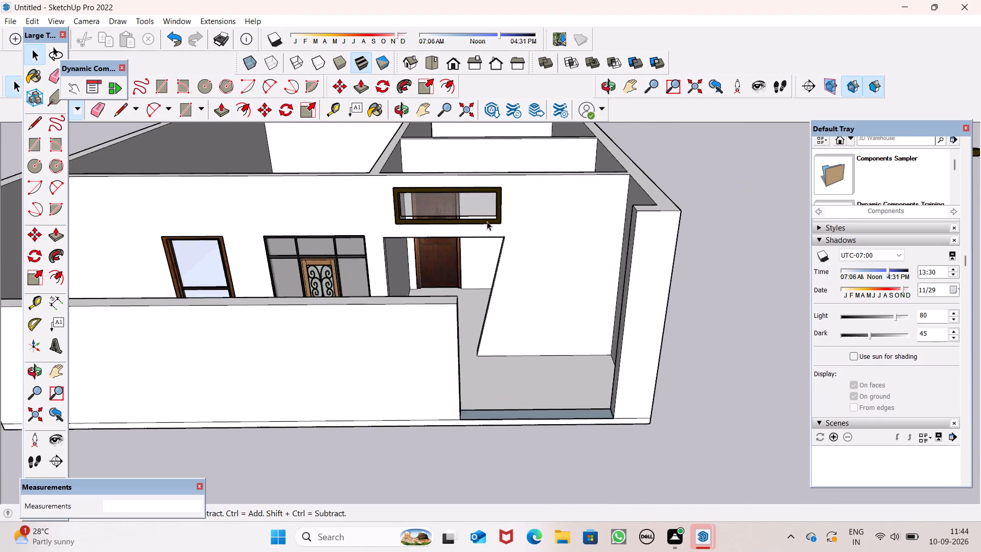
scroll(487, 221, "up", 4)
scroll(487, 219, "down", 7)
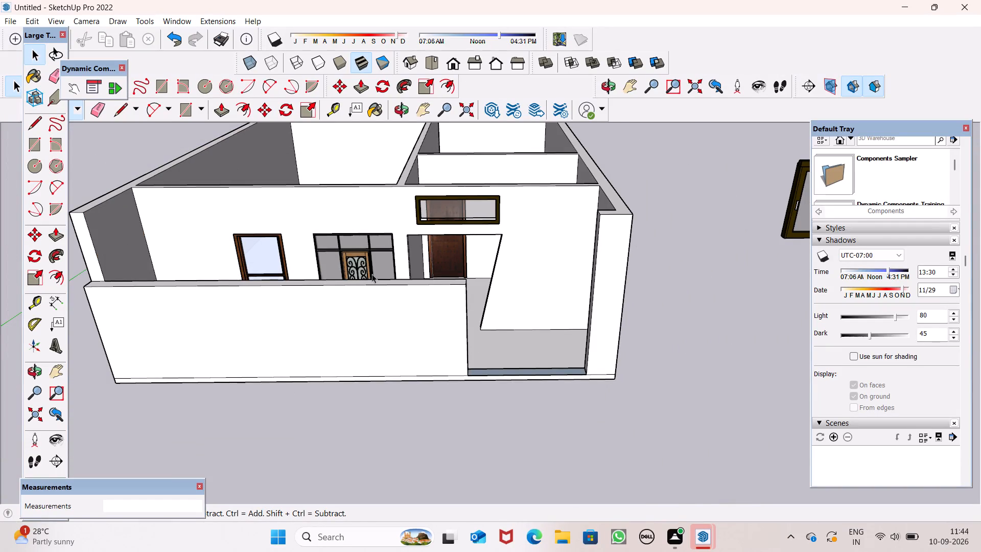
scroll(873, 241, "up", 2)
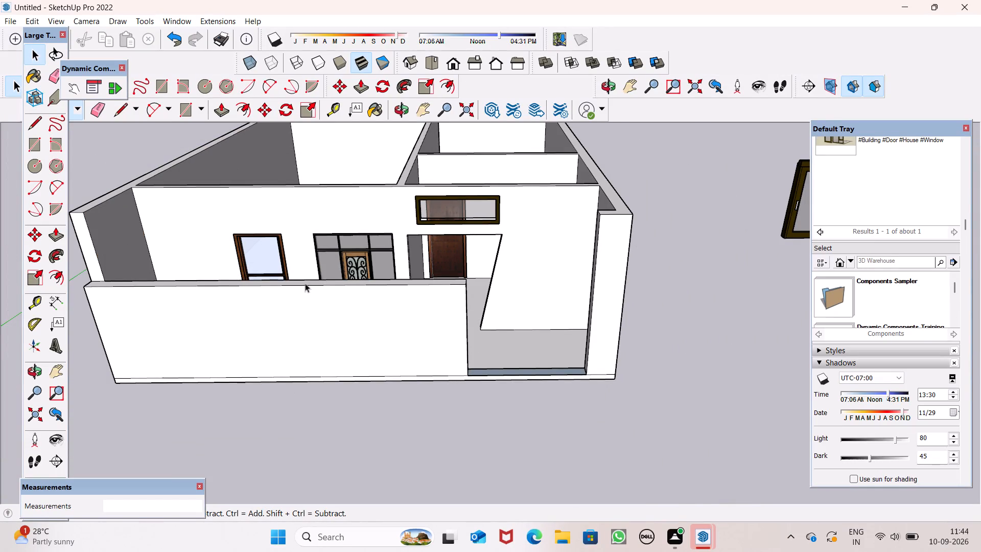
Copy the wood-framed front window about 28' to the open ground beside the house, and shift the copy about 2' 5" further.
left_click(264, 258)
key("m")
key("Return")
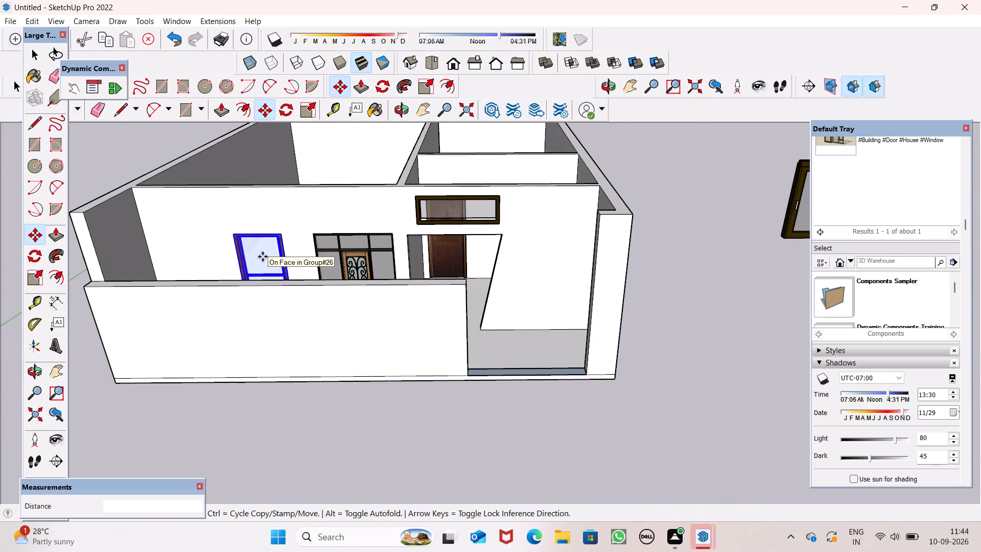
left_click_drag(264, 255, 727, 319, "ctrl")
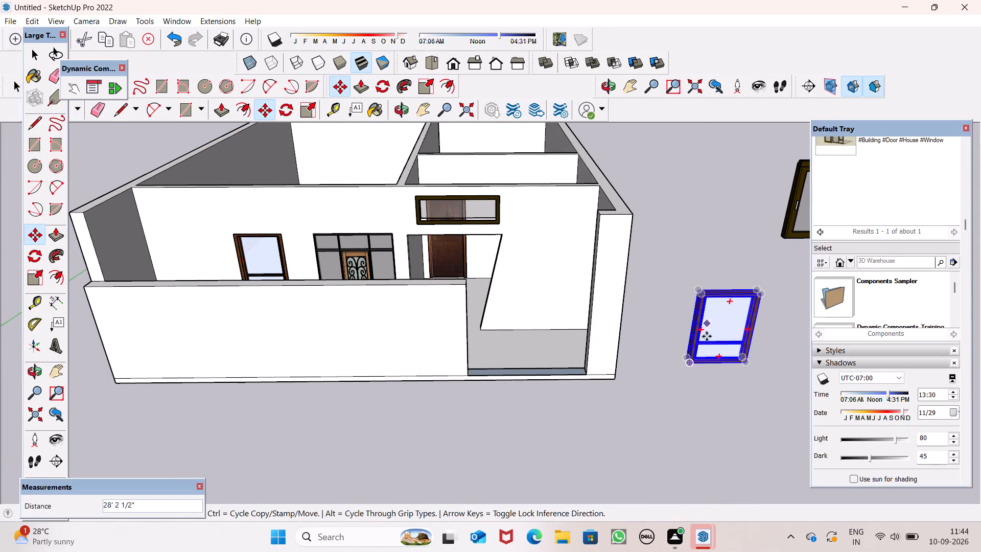
scroll(679, 390, "down", 5)
left_click(673, 420)
middle_click(700, 416)
left_click(700, 414)
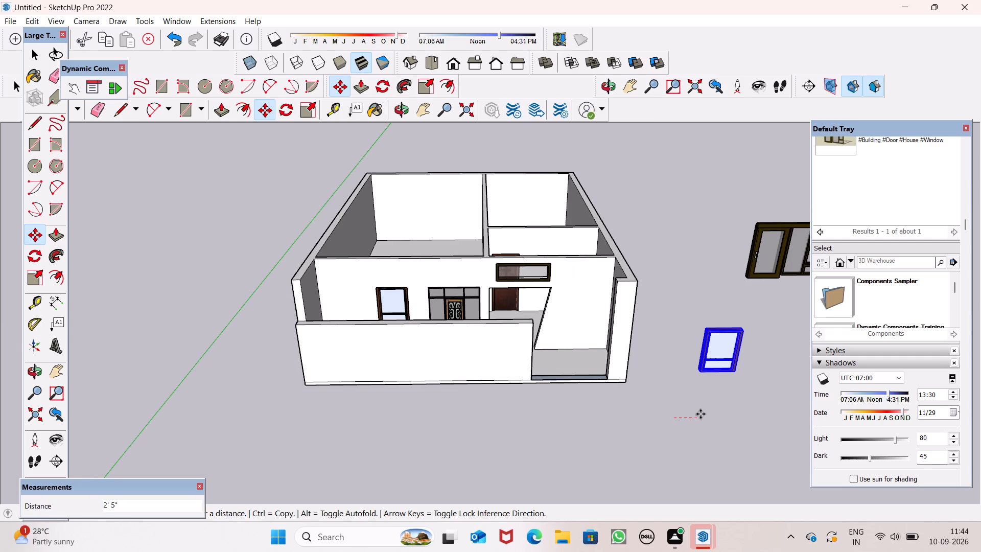
key("space")
key("Return")
left_click(724, 402)
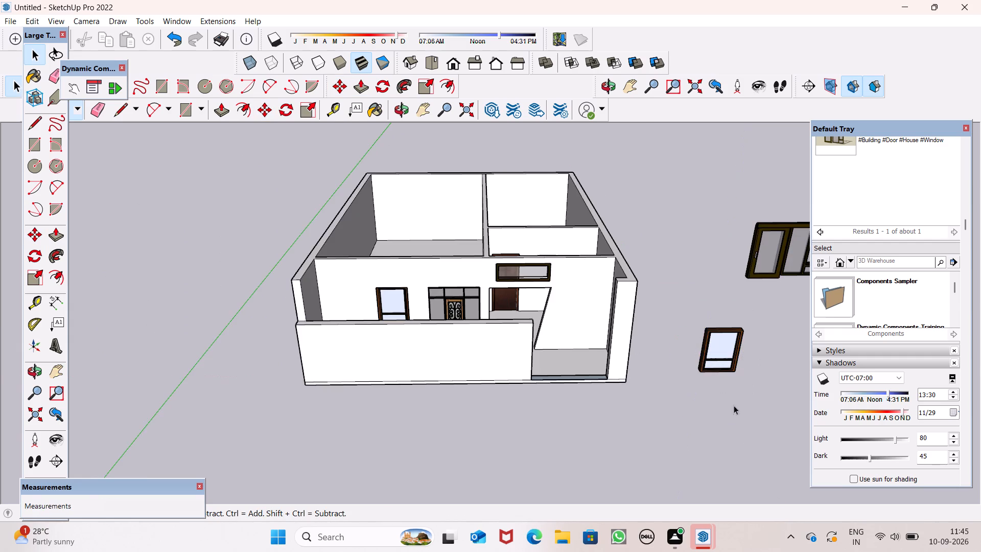
Rotate the window copy 90 degrees about its centre in its own plane so it lies horizontally.
scroll(755, 379, "up", 13)
left_click(634, 320)
scroll(609, 333, "down", 6)
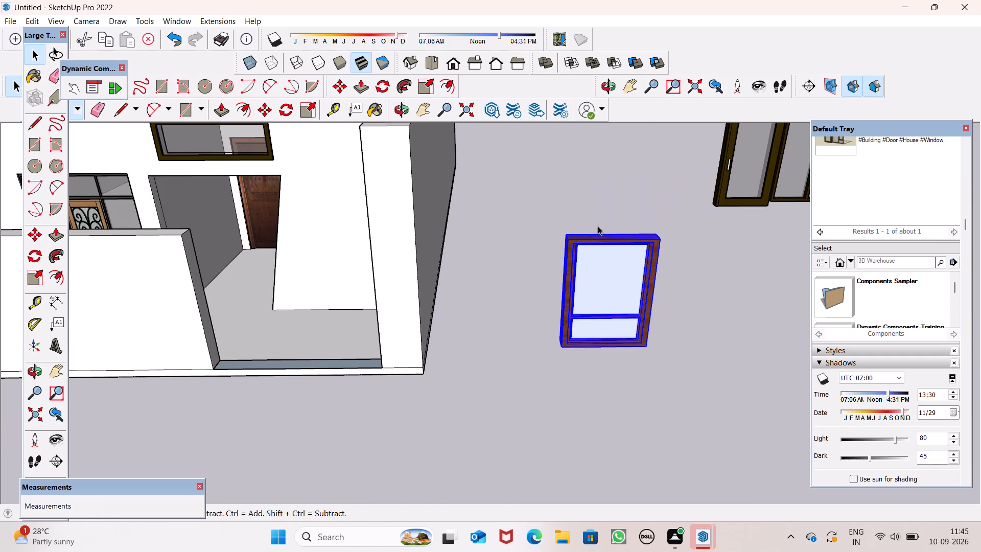
left_click(288, 113)
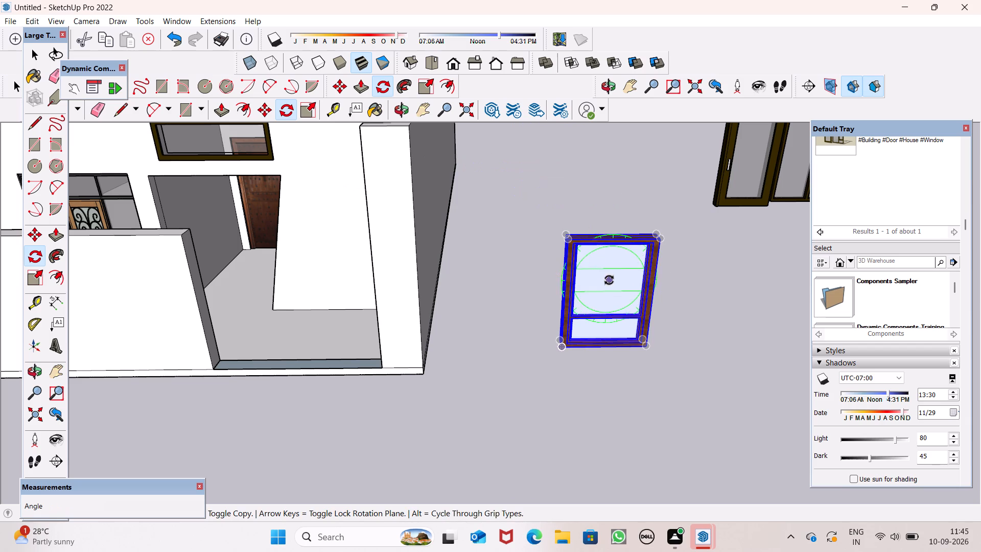
left_click(609, 280)
left_click(669, 283)
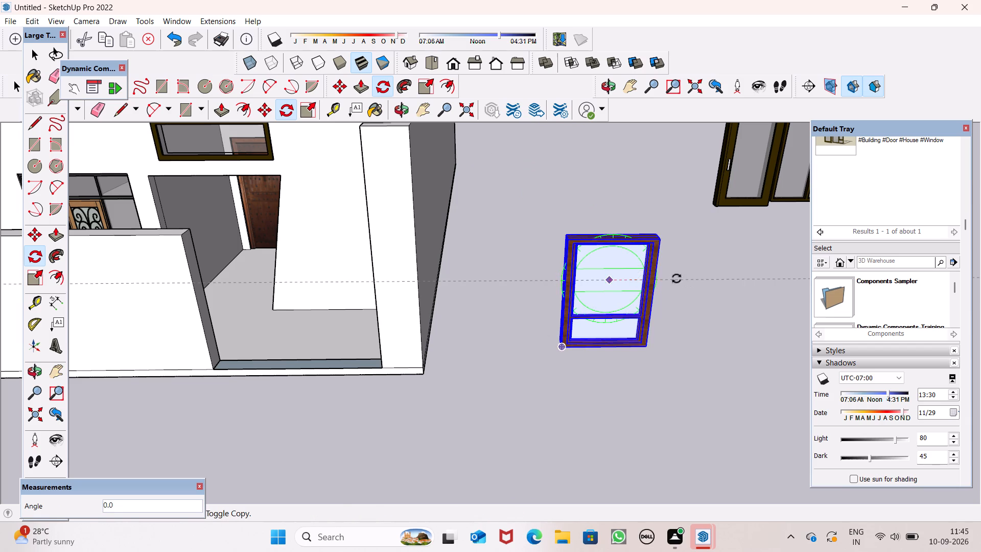
left_click(615, 220)
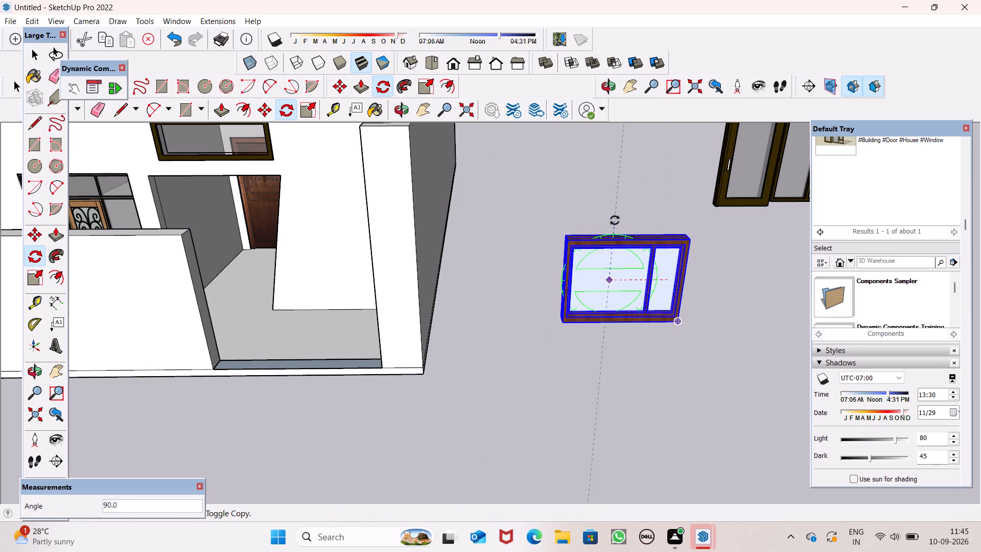
key("space")
key("space")
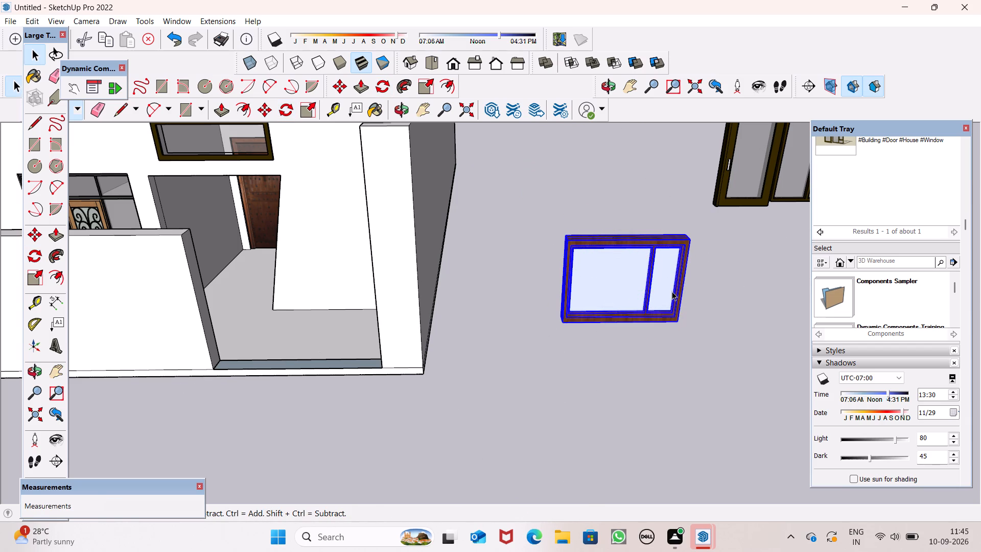
Scale the window copy up uniformly by about 1.36, and rescale its height and depth by about 0.40 and 1.26.
left_click(422, 87)
left_click_drag(570, 240, 579, 267)
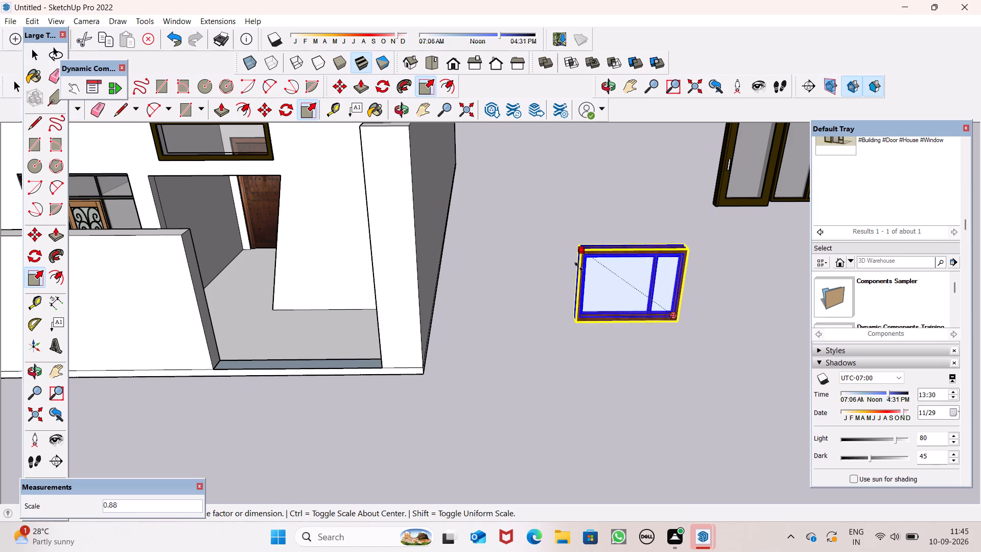
left_click_drag(579, 267, 510, 261)
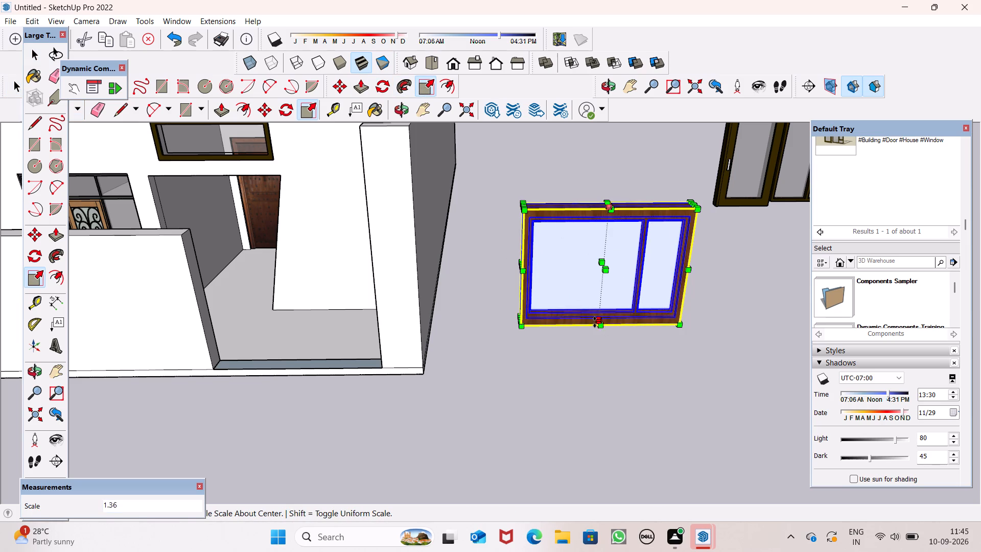
left_click_drag(596, 325, 603, 262)
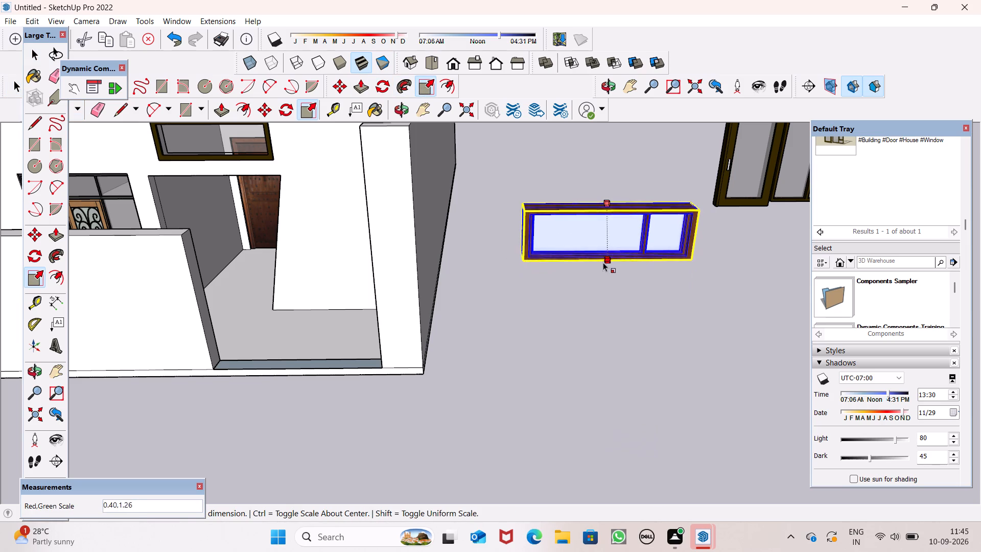
left_click_drag(603, 262, 607, 260)
scroll(603, 261, "down", 6)
key("space")
key("space")
Delete the dark-framed sash from the opening above the entrance.
left_click(382, 191)
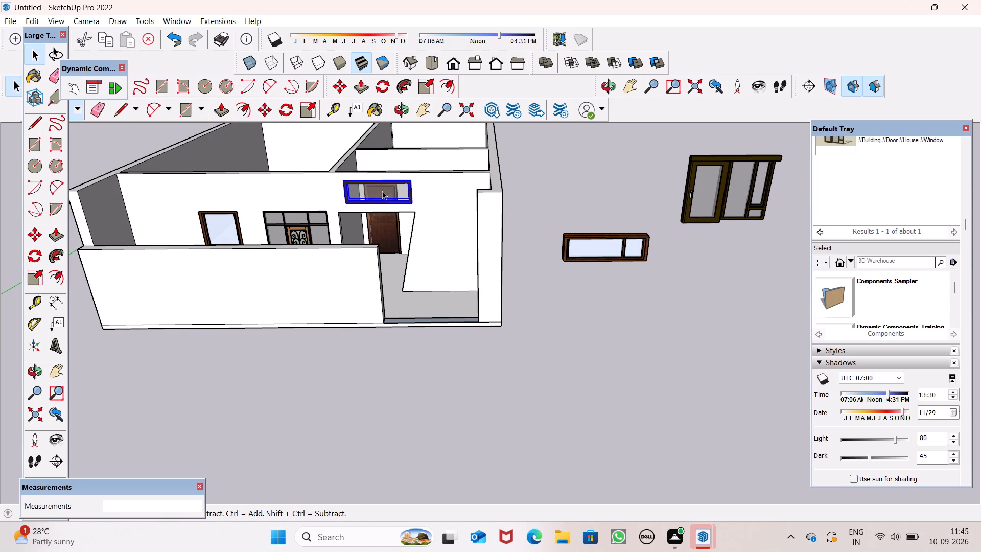
key("Delete")
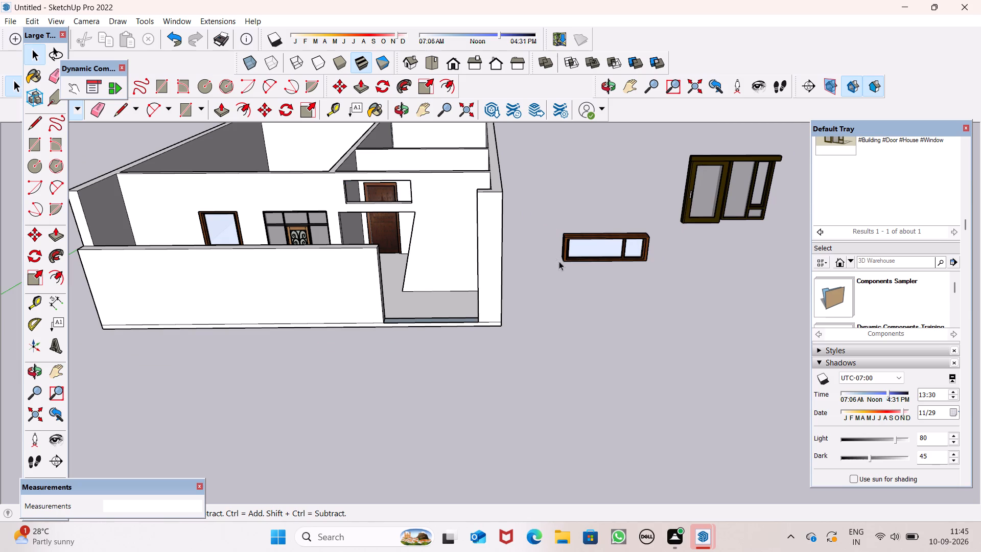
Move the horizontal window copy about 18' 9" from the open ground into the opening above the entrance.
left_click(564, 259)
scroll(563, 265, "down", 2)
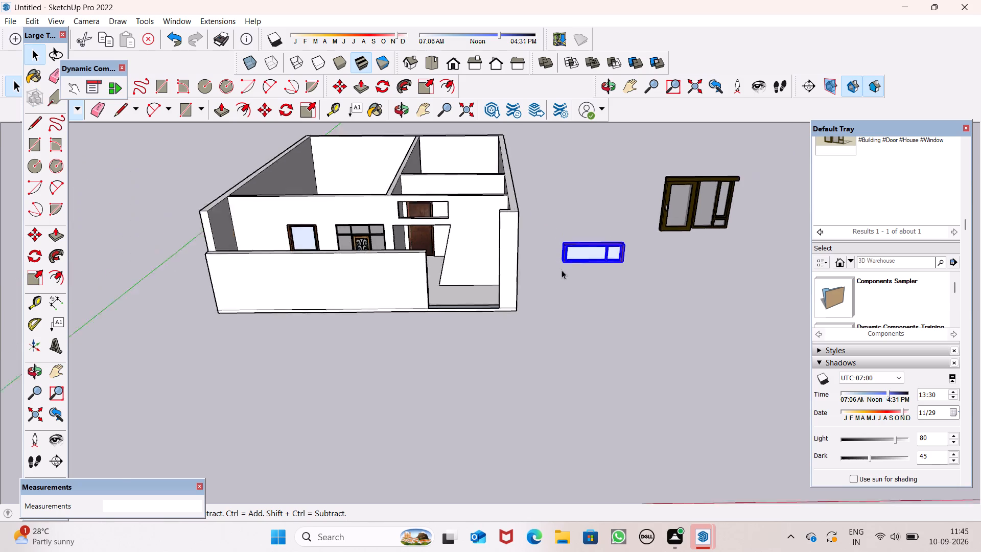
scroll(562, 270, "down", 5)
middle_click_drag(583, 304, 902, 294)
scroll(610, 212, "up", 8)
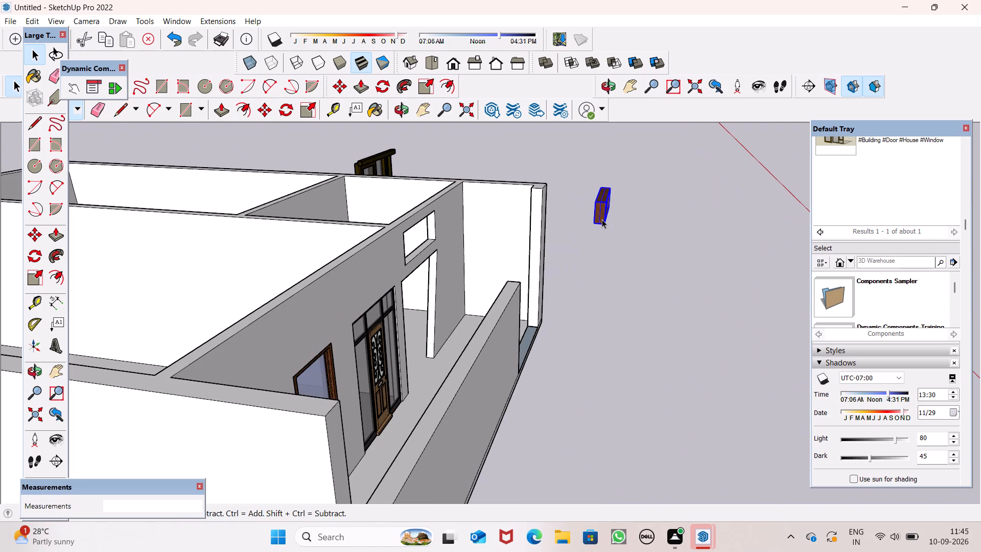
left_click(603, 220)
key("m")
key("Return")
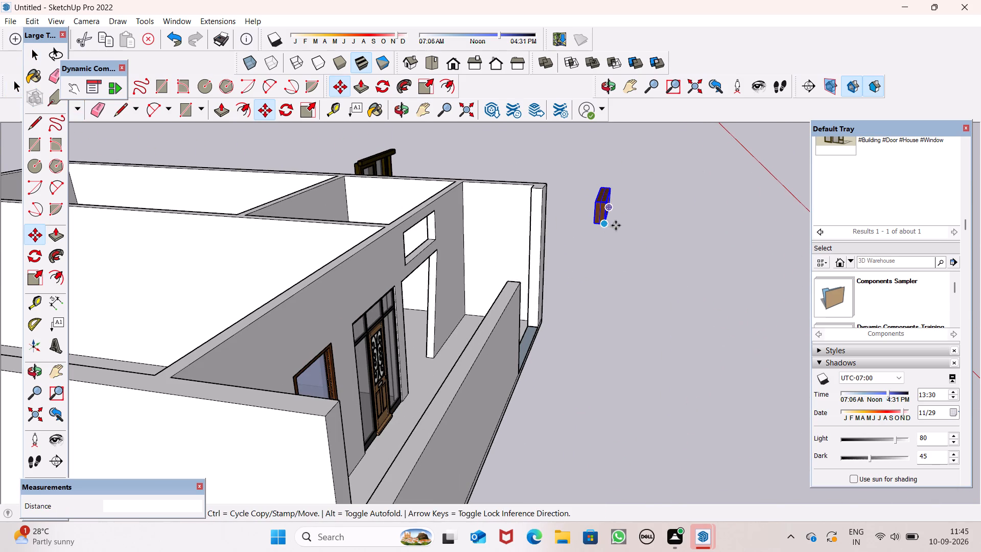
left_click_drag(605, 226, 401, 259)
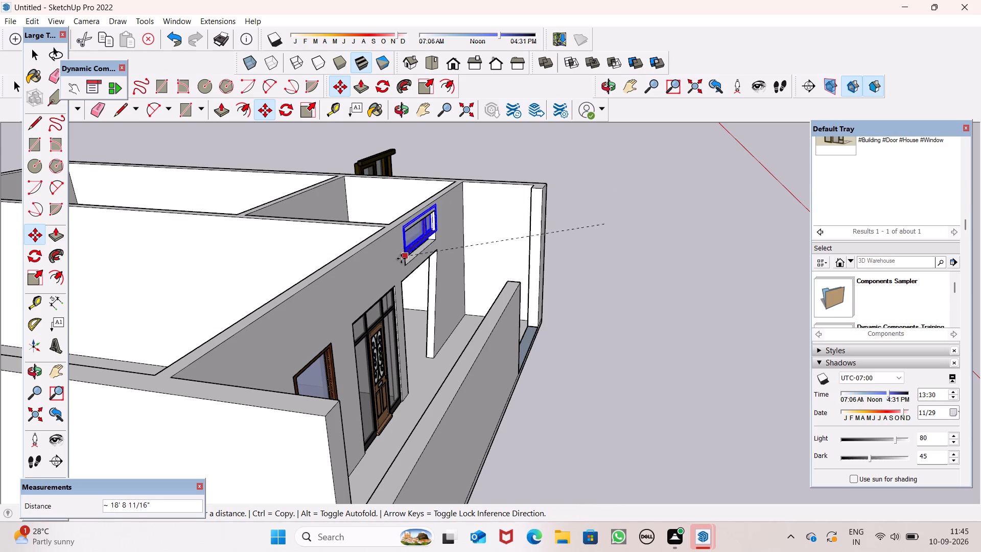
left_click_drag(401, 259, 402, 262)
Scale the window above the entrance by about 0.95 so its width fits the opening.
scroll(420, 265, "up", 9)
scroll(367, 236, "up", 8)
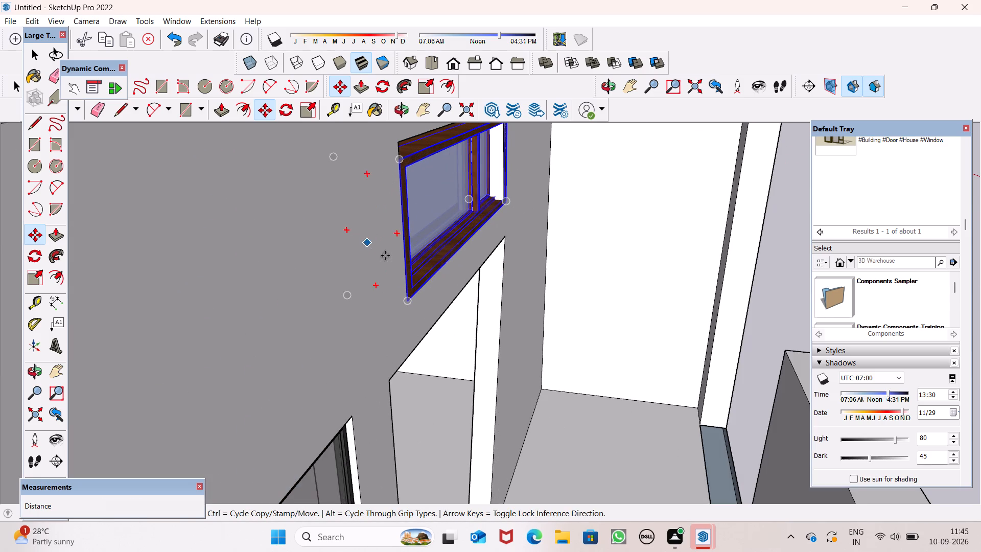
scroll(437, 306, "up", 8)
scroll(437, 281, "down", 15)
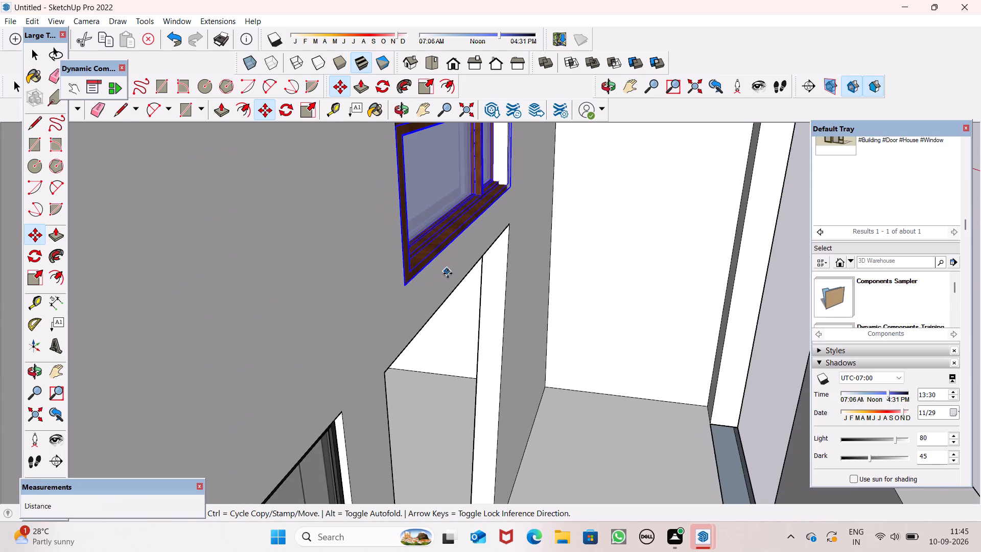
scroll(456, 270, "down", 3)
middle_click_drag(461, 269, 151, 183)
scroll(474, 185, "up", 2)
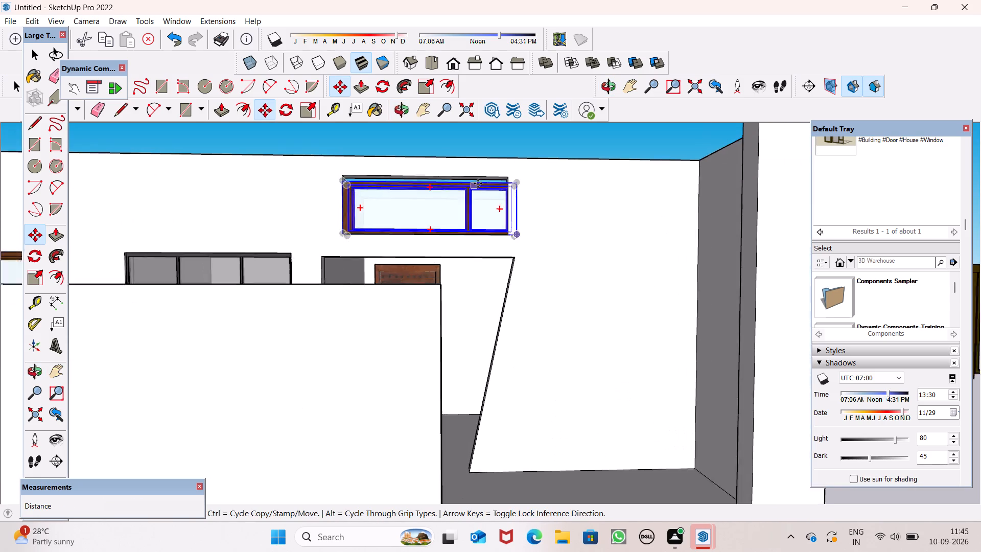
scroll(478, 183, "up", 3)
scroll(393, 167, "up", 1)
middle_click_drag(393, 165, 384, 253)
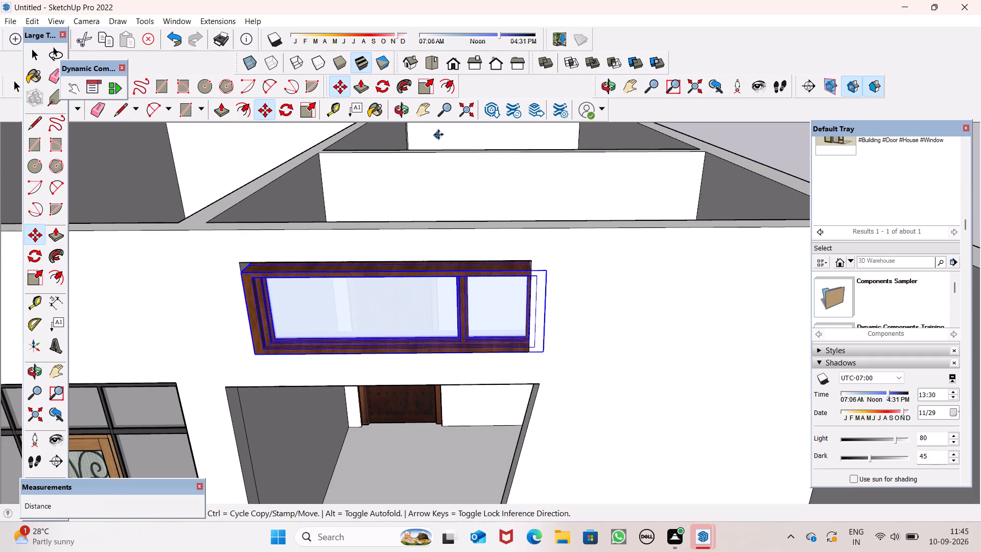
left_click(428, 89)
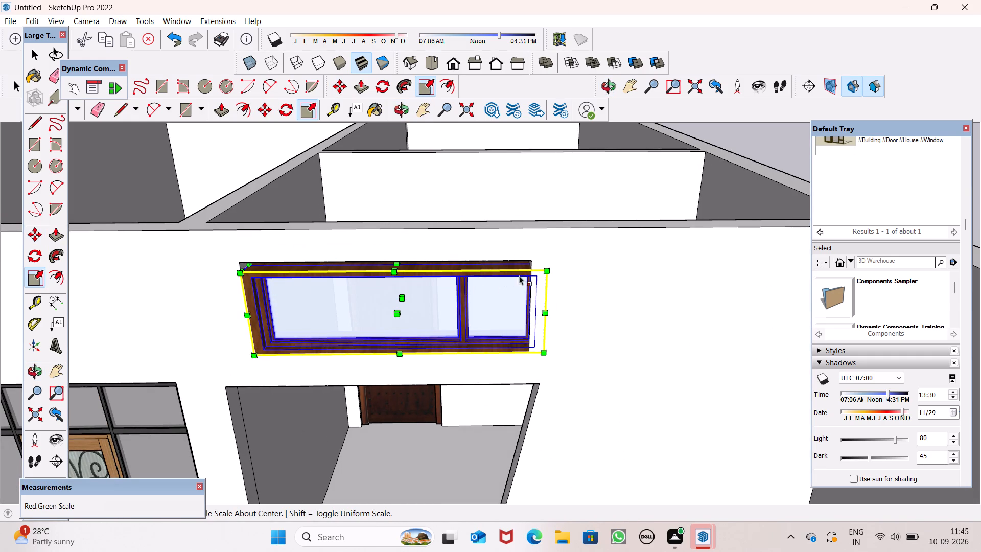
left_click_drag(545, 269, 530, 269)
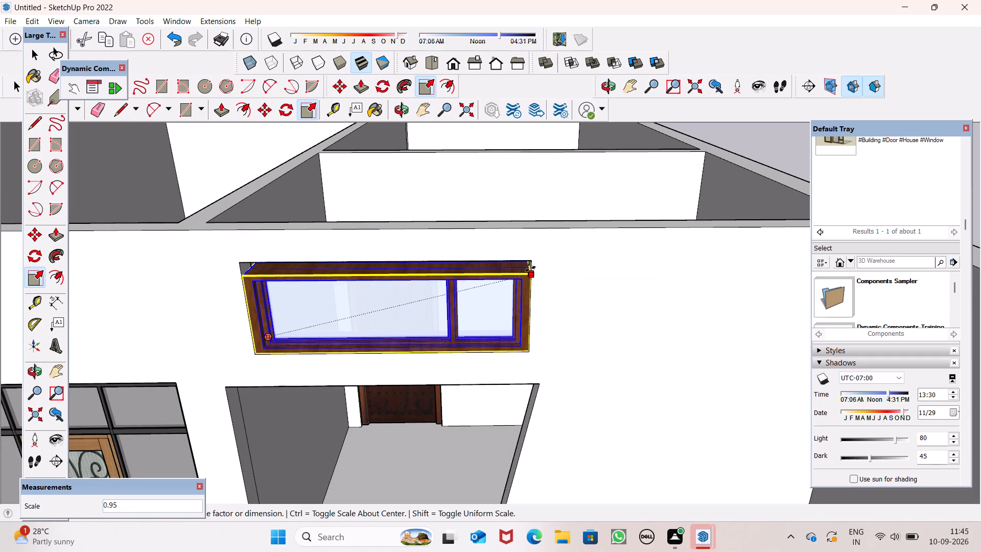
left_click_drag(530, 269, 530, 269)
Stretch the height of the window above the entrance up to the opening's top edge.
scroll(389, 252, "up", 8)
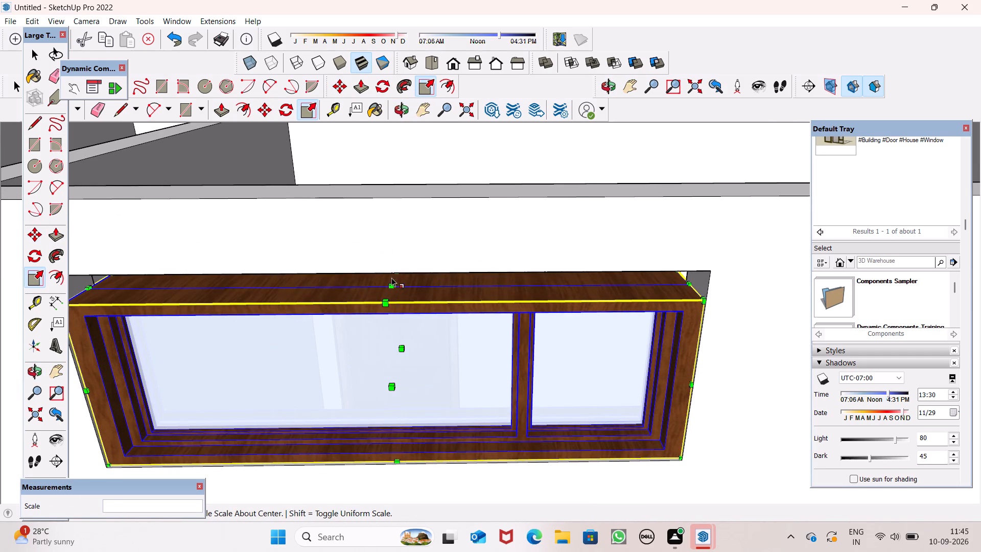
left_click_drag(393, 288, 396, 275)
scroll(413, 267, "down", 8)
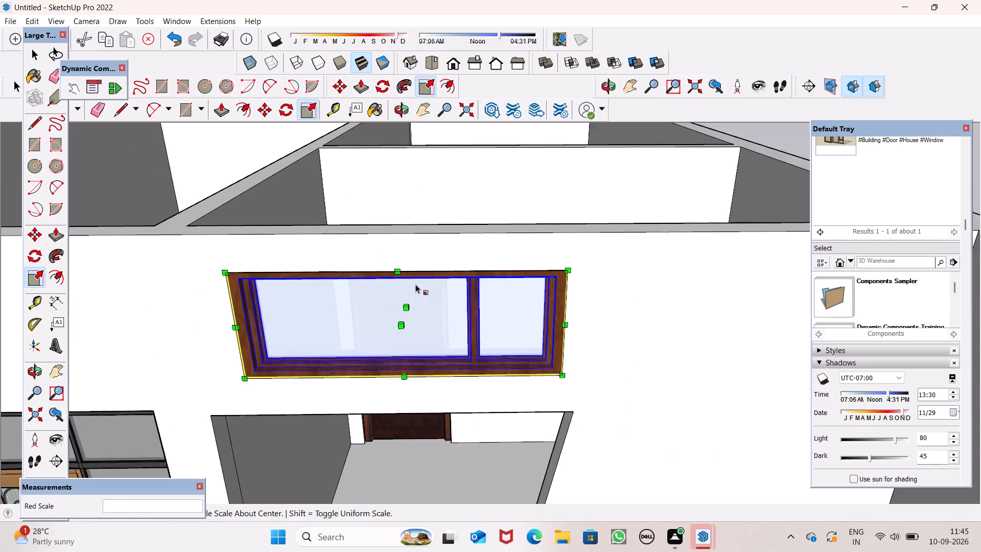
middle_click_drag(424, 290, 425, 202)
key("space")
key("space")
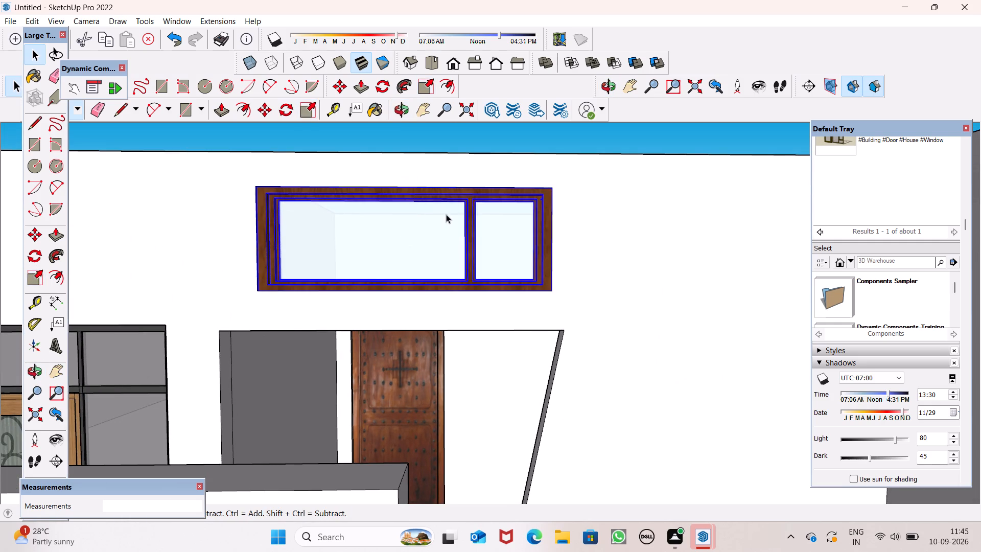
scroll(446, 207, "down", 13)
scroll(459, 196, "down", 9)
left_click(646, 265)
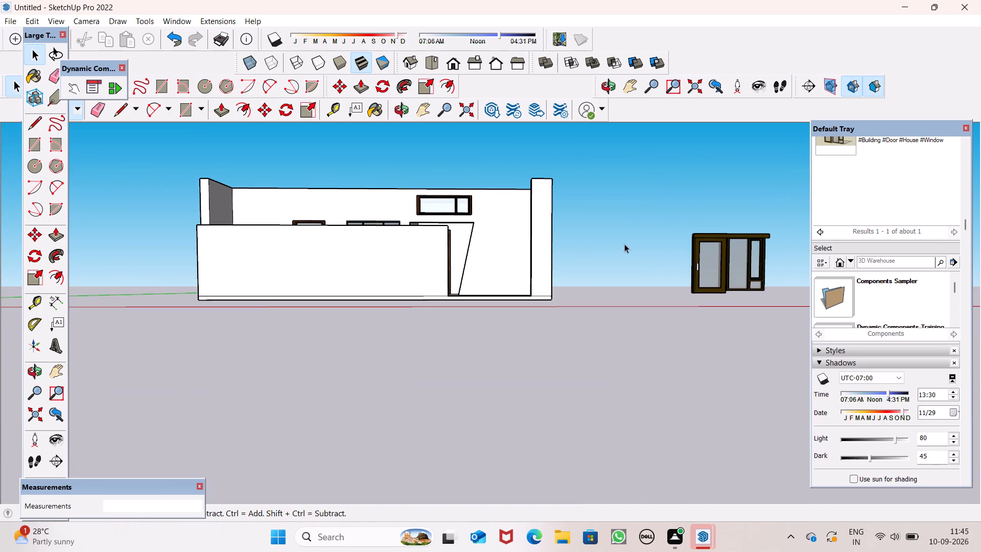
Delete the spare dark-framed door-and-window unit standing on the ground beside the house.
middle_click_drag(624, 244, 583, 405)
double_click(725, 282)
scroll(618, 246, "down", 8)
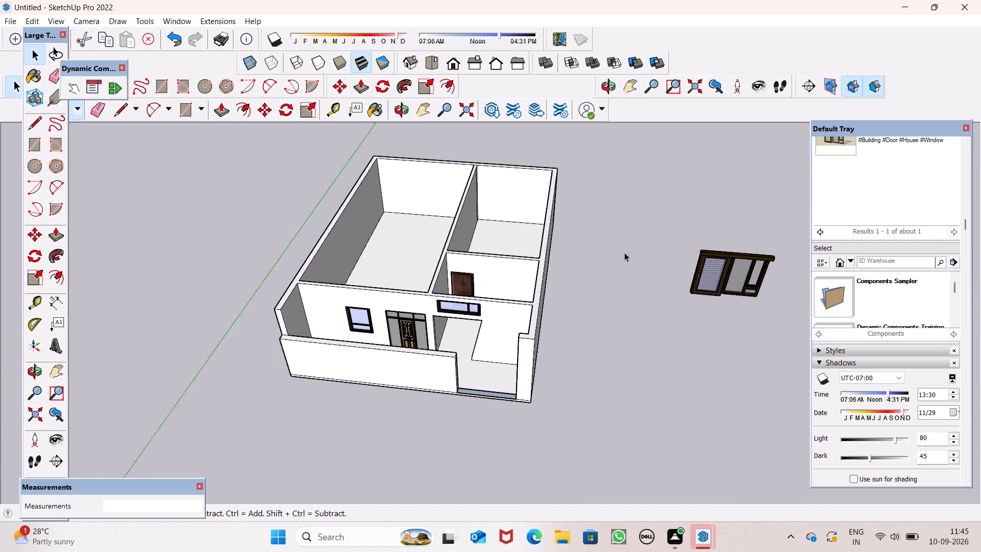
left_click(679, 337)
left_click_drag(638, 221, 801, 362)
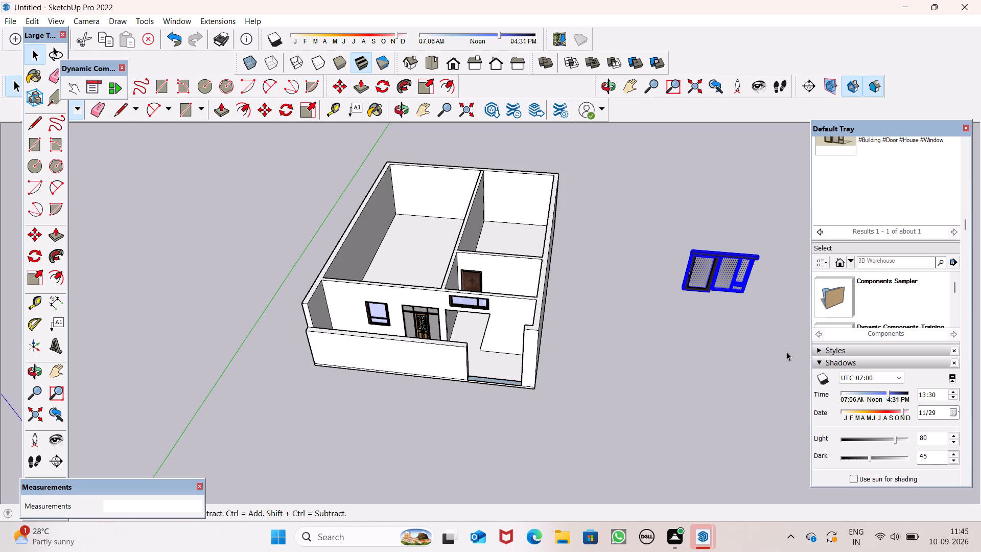
key("Delete")
key("Delete")
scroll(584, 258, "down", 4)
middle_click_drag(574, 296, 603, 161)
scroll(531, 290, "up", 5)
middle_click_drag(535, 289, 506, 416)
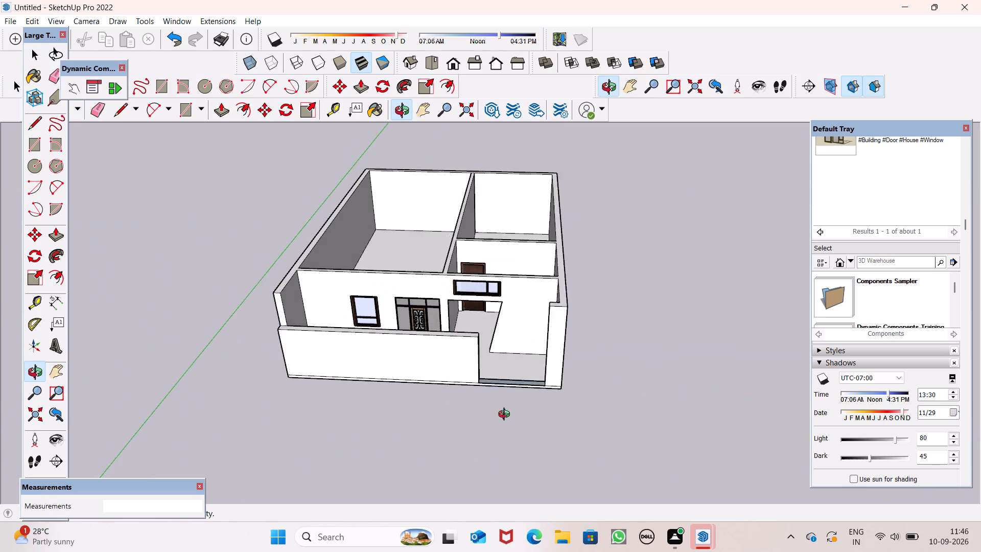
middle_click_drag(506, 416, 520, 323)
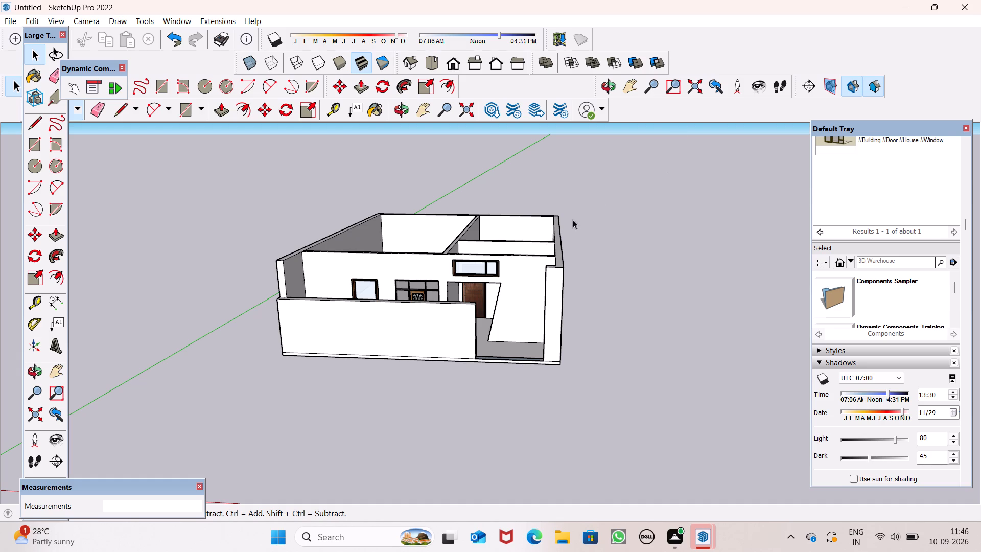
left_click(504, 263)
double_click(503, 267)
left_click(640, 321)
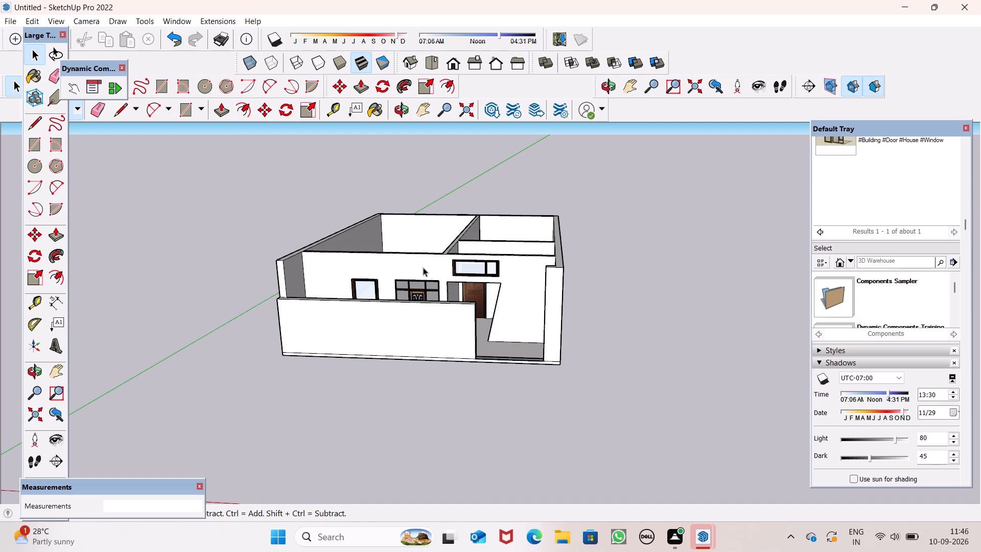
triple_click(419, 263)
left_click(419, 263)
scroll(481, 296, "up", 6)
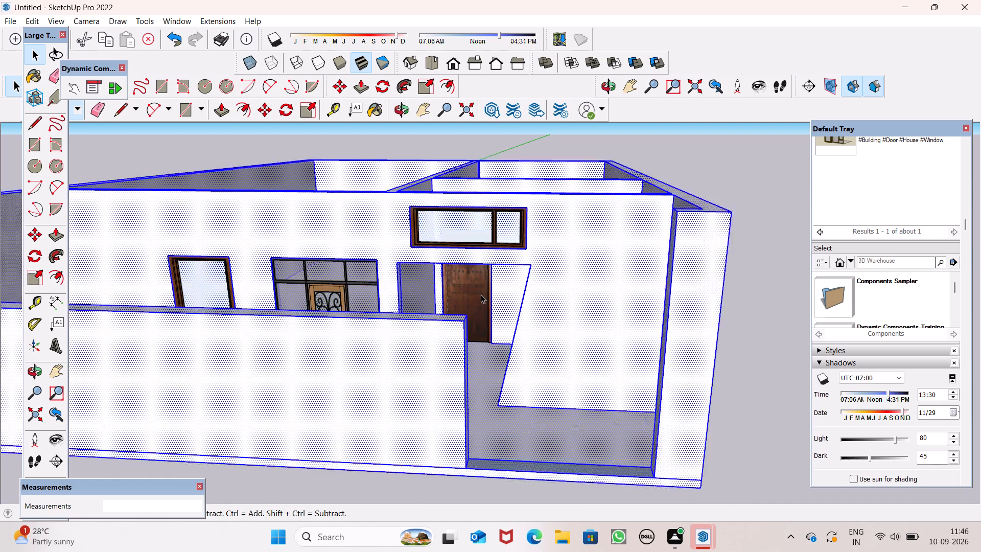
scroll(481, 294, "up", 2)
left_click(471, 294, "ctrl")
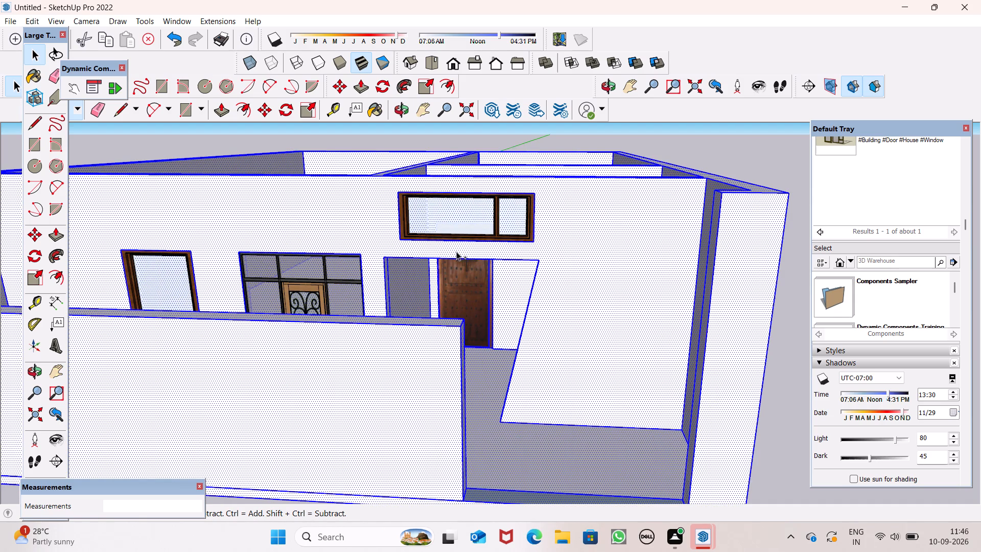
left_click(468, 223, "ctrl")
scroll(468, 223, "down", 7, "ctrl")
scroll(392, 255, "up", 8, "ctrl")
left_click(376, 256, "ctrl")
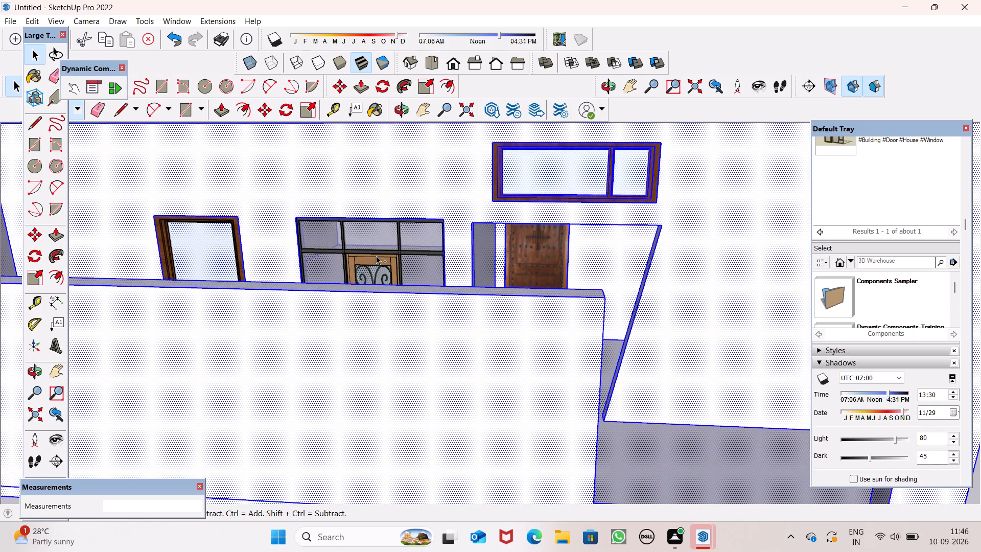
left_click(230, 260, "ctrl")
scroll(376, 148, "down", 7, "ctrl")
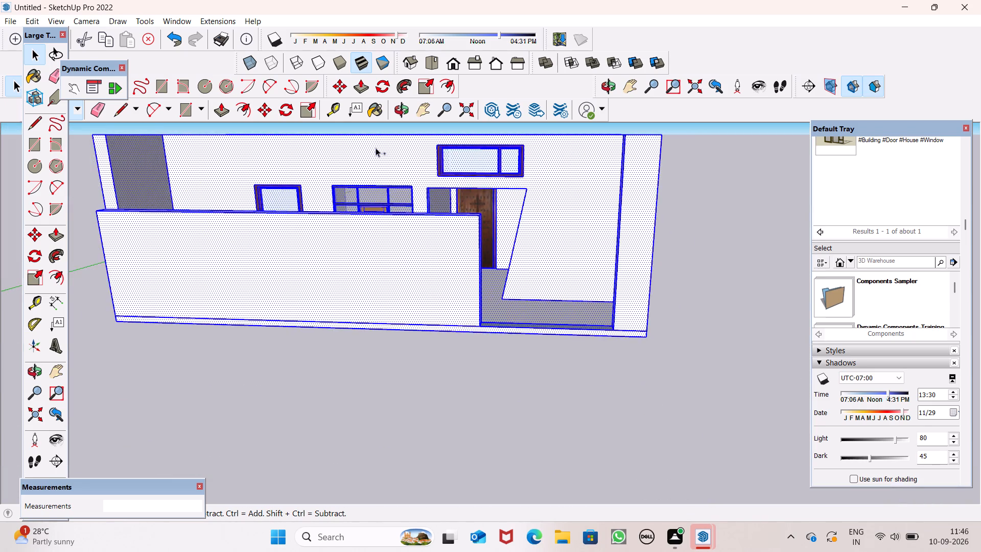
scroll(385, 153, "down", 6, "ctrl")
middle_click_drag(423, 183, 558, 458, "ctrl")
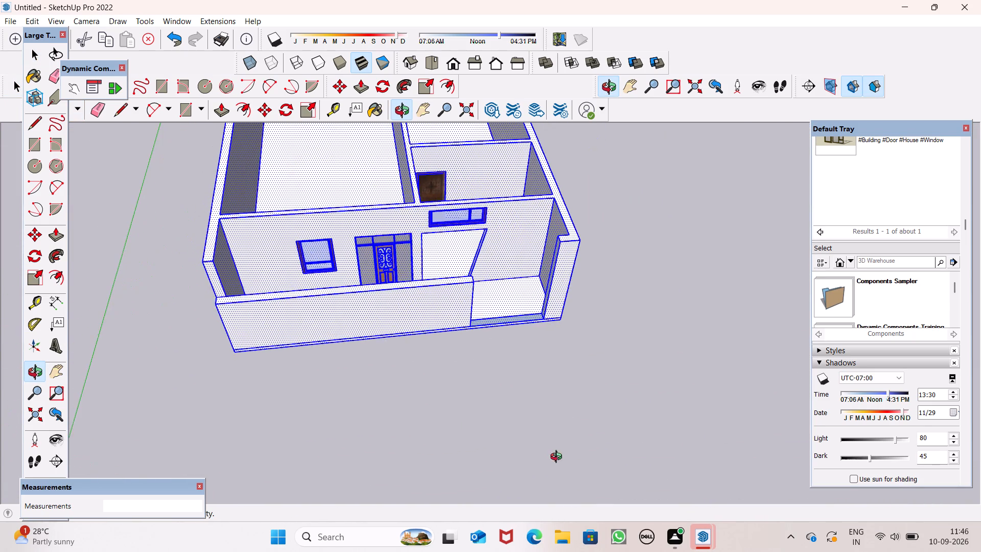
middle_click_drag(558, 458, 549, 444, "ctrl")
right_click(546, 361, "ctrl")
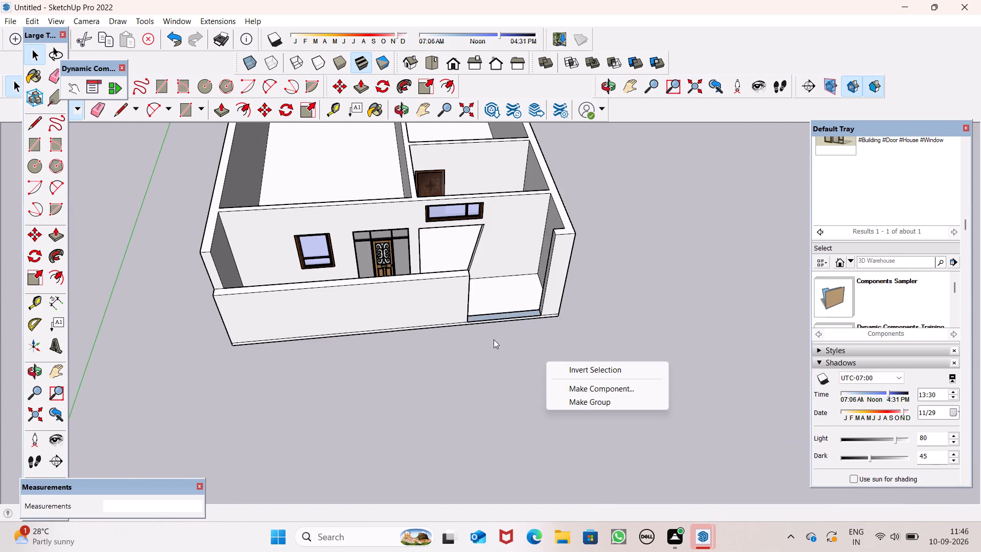
Group the connected house walls together with the two front windows and the grille door.
triple_click(416, 241)
double_click(417, 242)
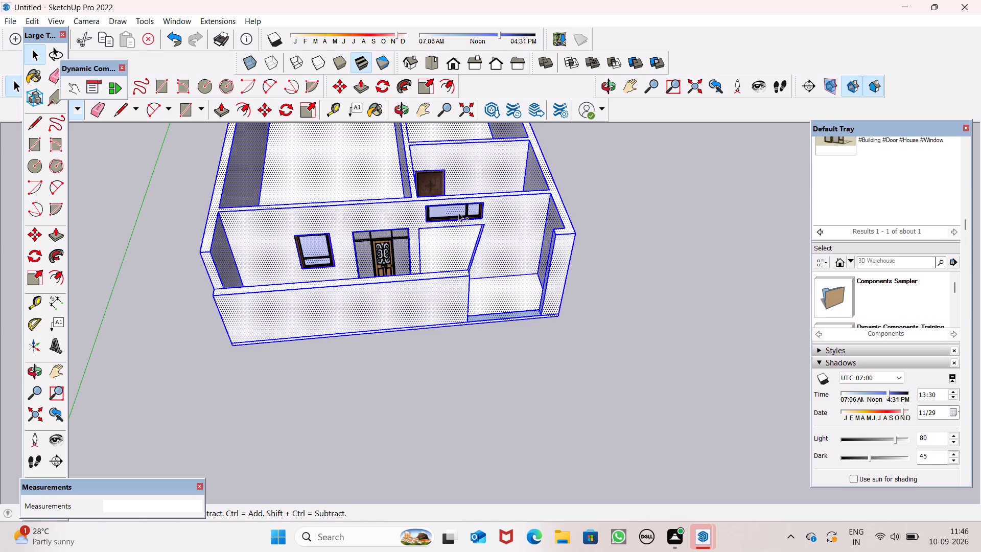
left_click(459, 211, "ctrl")
left_click(426, 180, "ctrl")
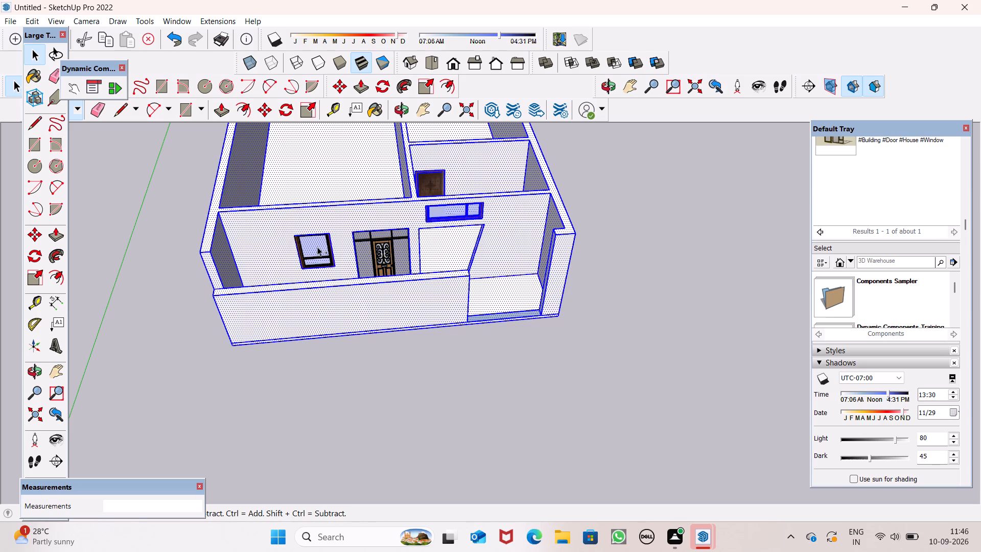
left_click(317, 246, "ctrl")
left_click(390, 261, "ctrl")
right_click(388, 259, "ctrl")
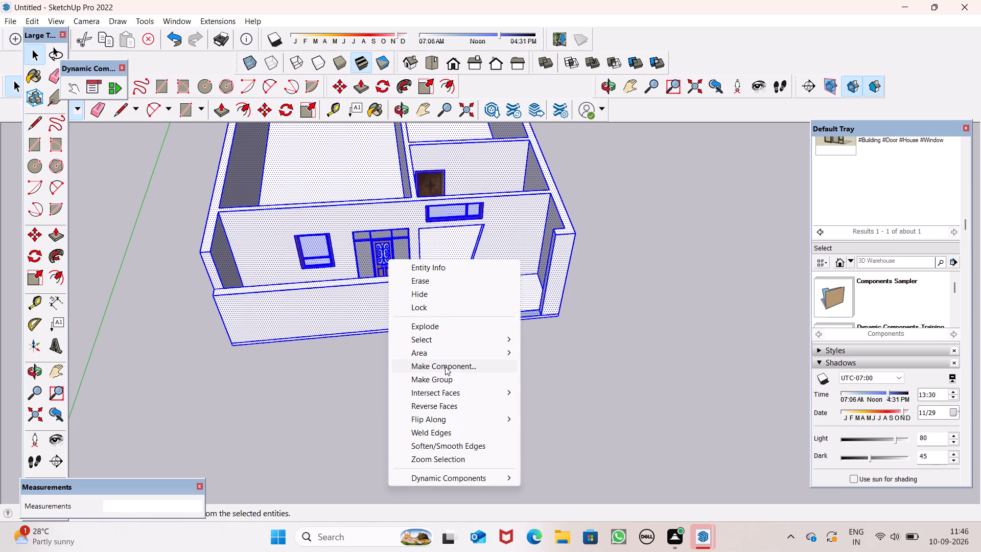
left_click(428, 379, "ctrl")
Copy the house group along the red axis to the open ground beside the original.
scroll(392, 297, "down", 9, "ctrl")
middle_click_drag(443, 299, 385, 216)
scroll(443, 299, "down", 1)
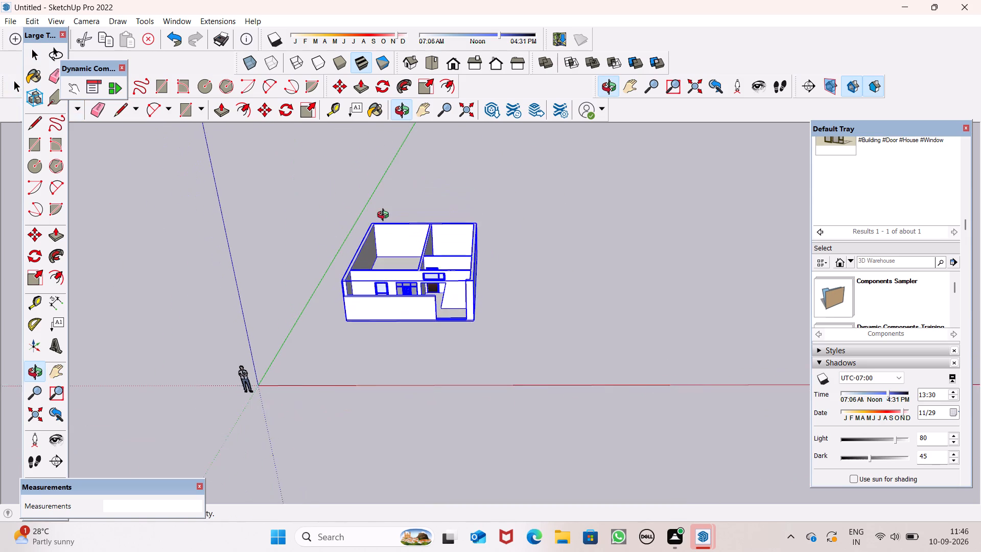
middle_click_drag(385, 216, 392, 208)
key("m")
key("Return")
left_click_drag(416, 307, 415, 307, "ctrl")
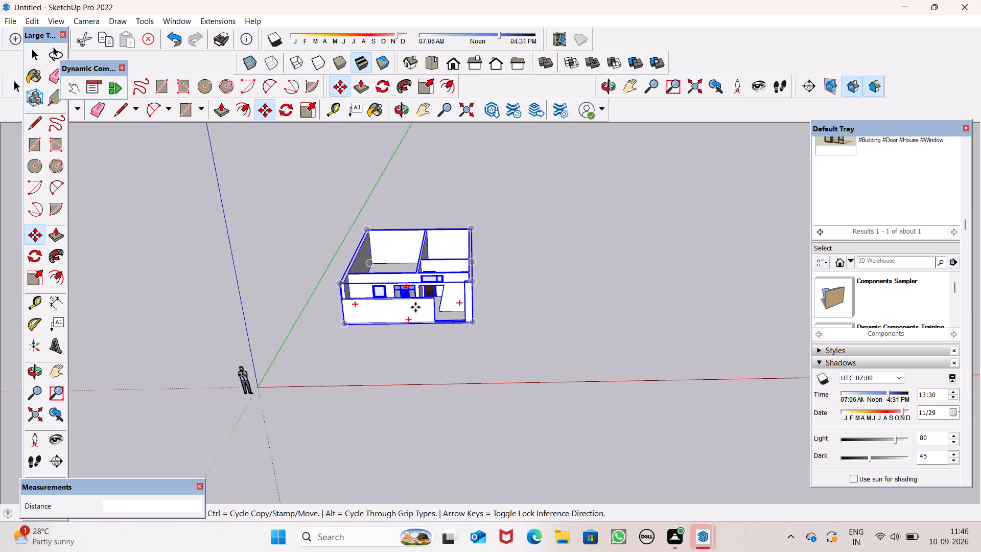
left_click_drag(415, 307, 636, 300, "ctrl")
left_click(636, 361)
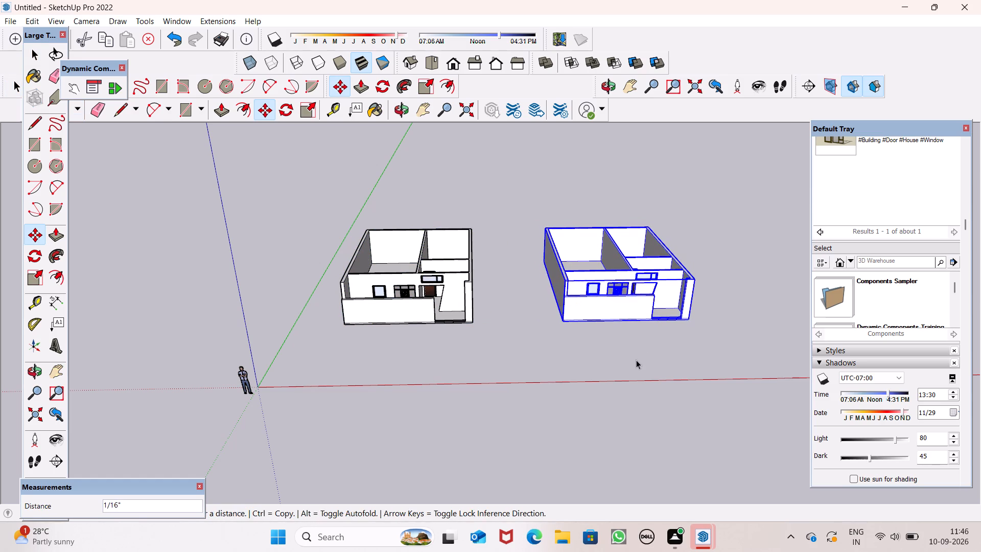
key("space")
left_click(684, 325)
key("Return")
key("BackSpace")
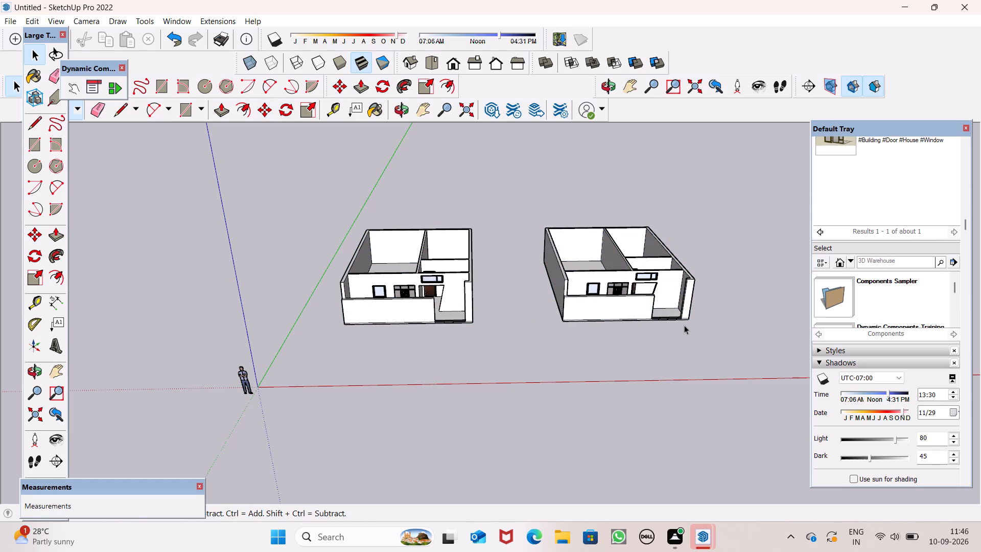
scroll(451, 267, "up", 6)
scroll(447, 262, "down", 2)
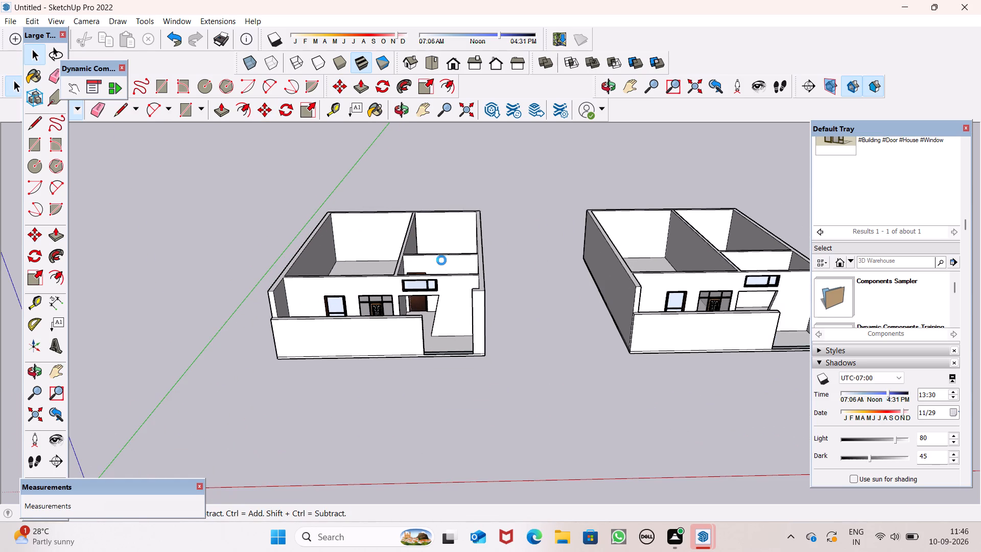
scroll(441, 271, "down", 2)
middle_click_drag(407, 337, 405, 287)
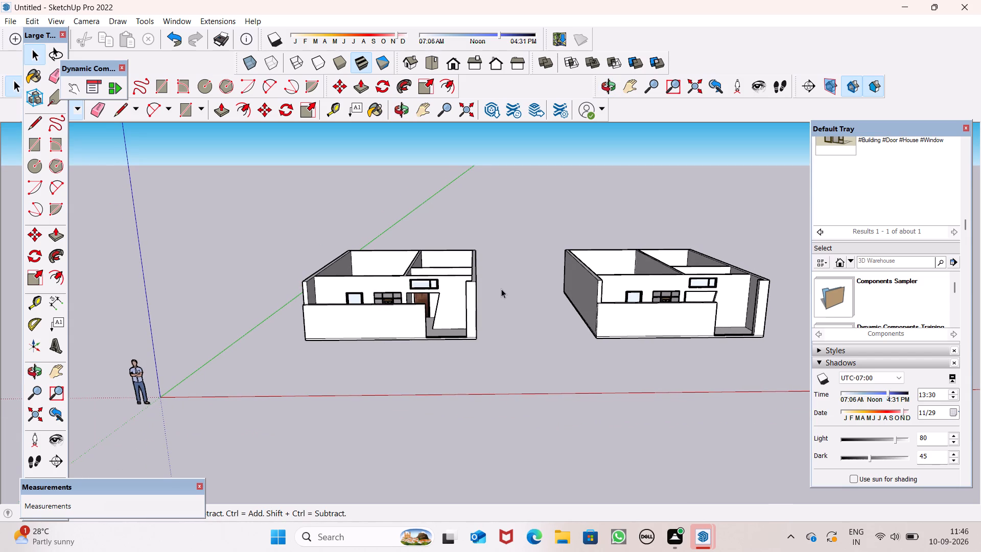
Examine the original house and its copy from several viewing angles.
middle_click_drag(753, 329, 756, 328)
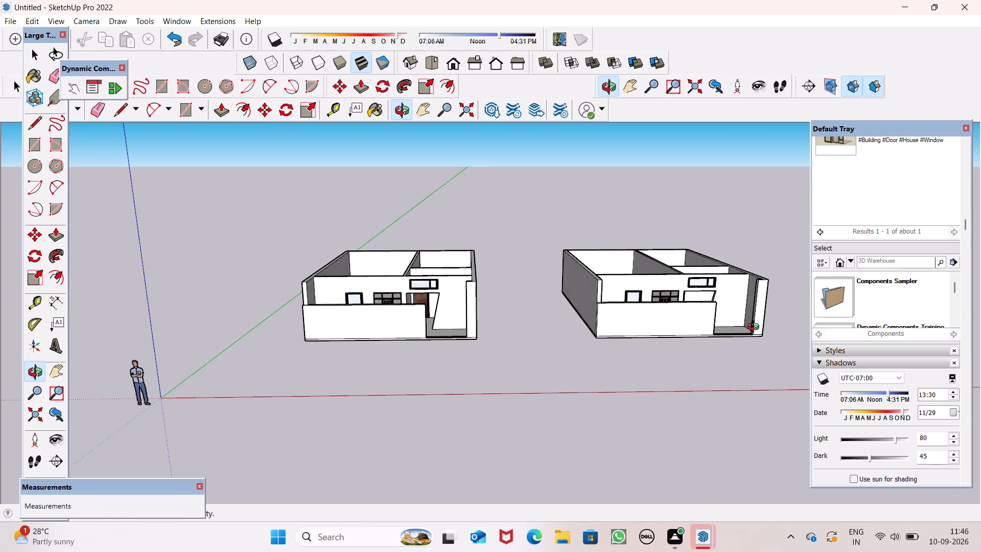
middle_click_drag(756, 328, 665, 306)
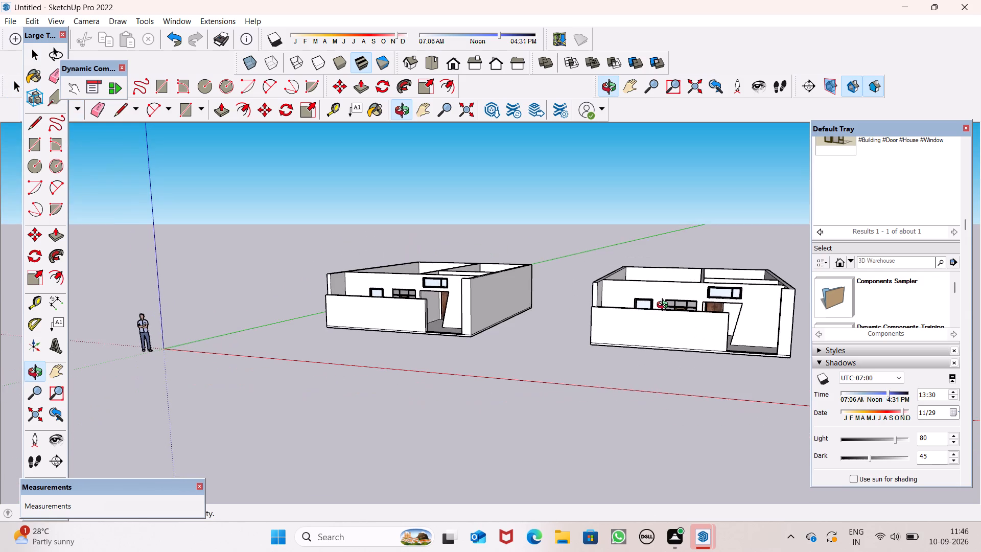
middle_click_drag(665, 306, 716, 364)
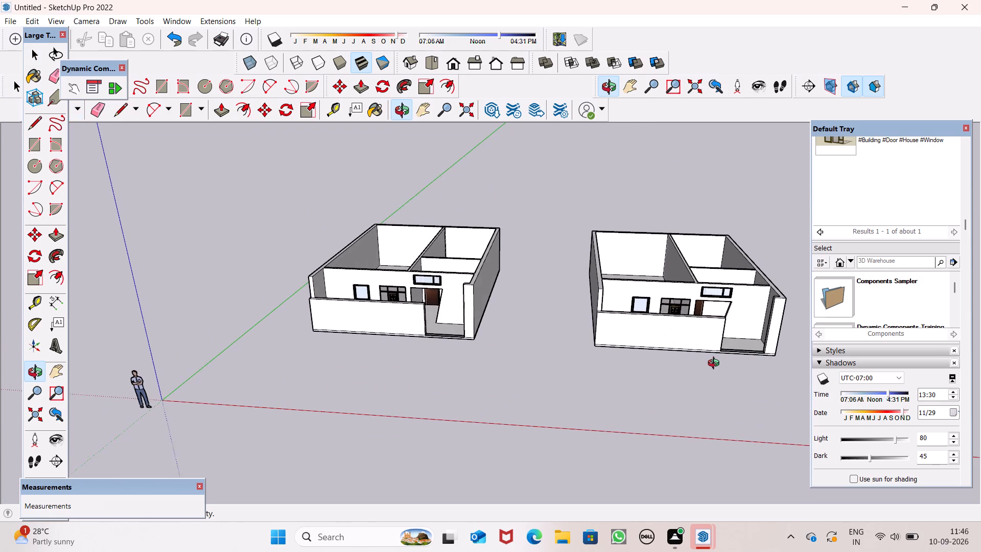
middle_click_drag(716, 364, 715, 361)
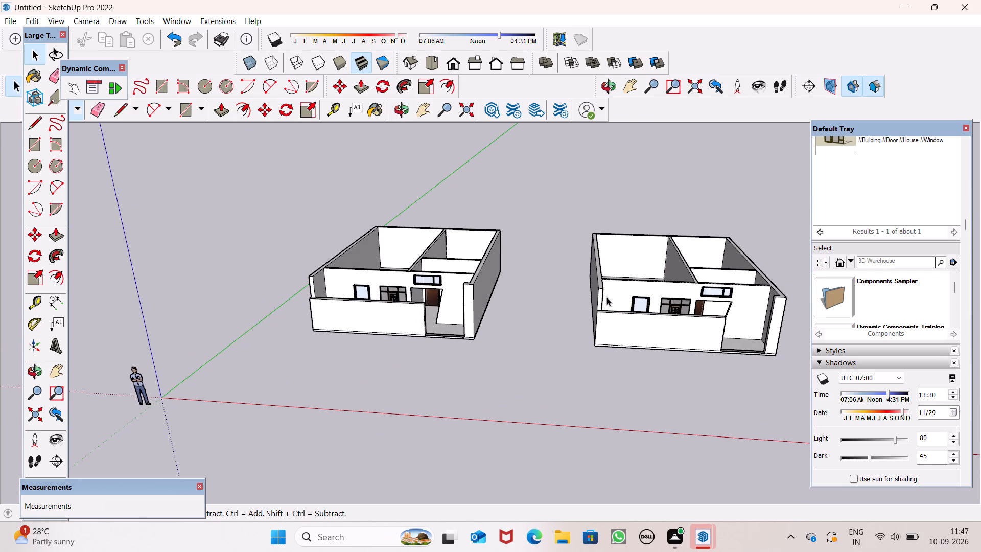
scroll(558, 301, "down", 1)
middle_click_drag(481, 347, 502, 365)
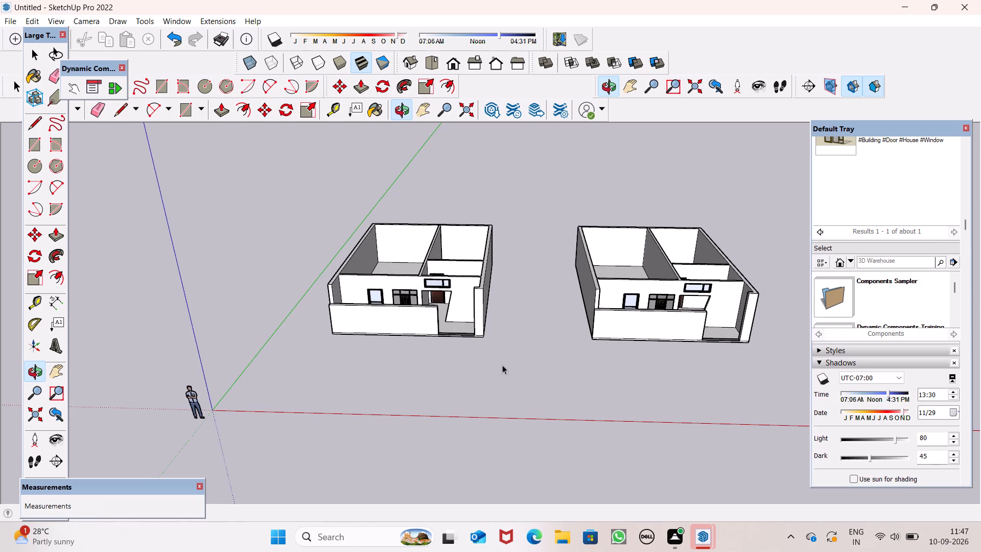
middle_click_drag(502, 365, 502, 365)
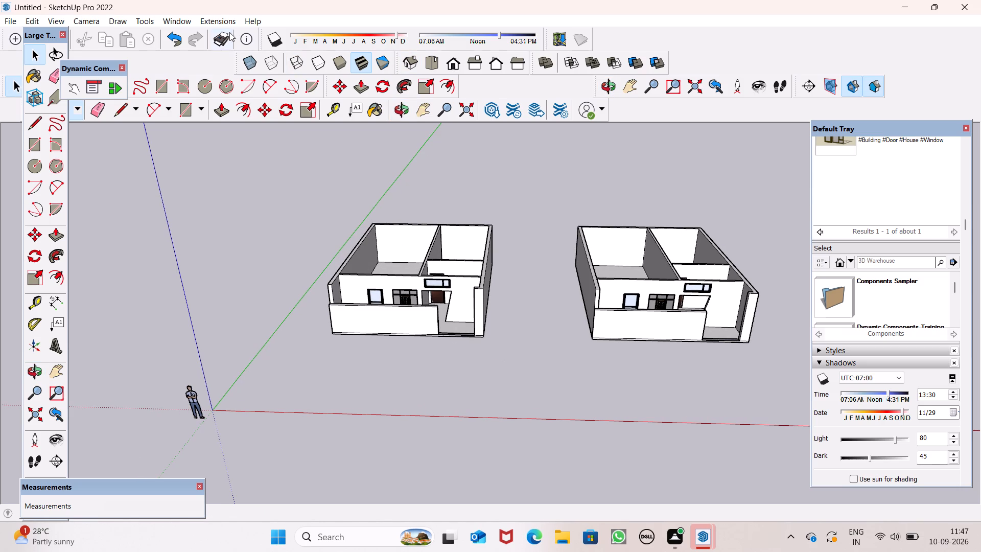
Draw a 9" line across the top of the original house's low front wall, in line with the small window.
left_click(179, 107)
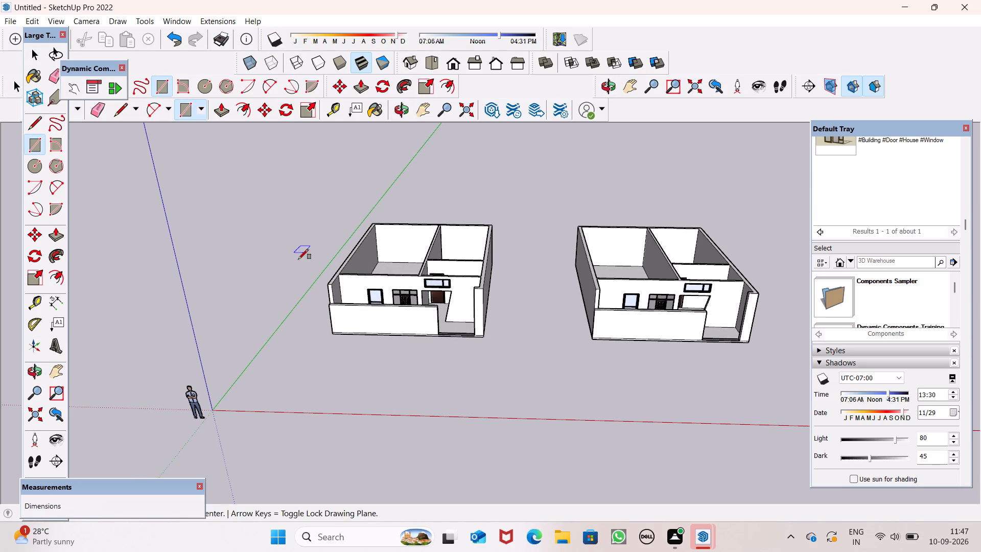
scroll(305, 293, "up", 7)
scroll(354, 350, "up", 8)
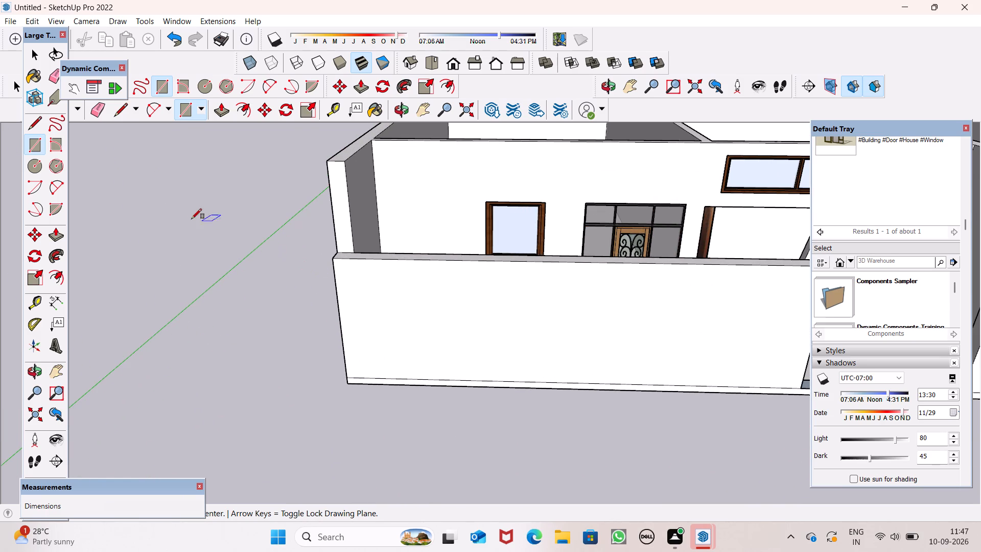
left_click(116, 113)
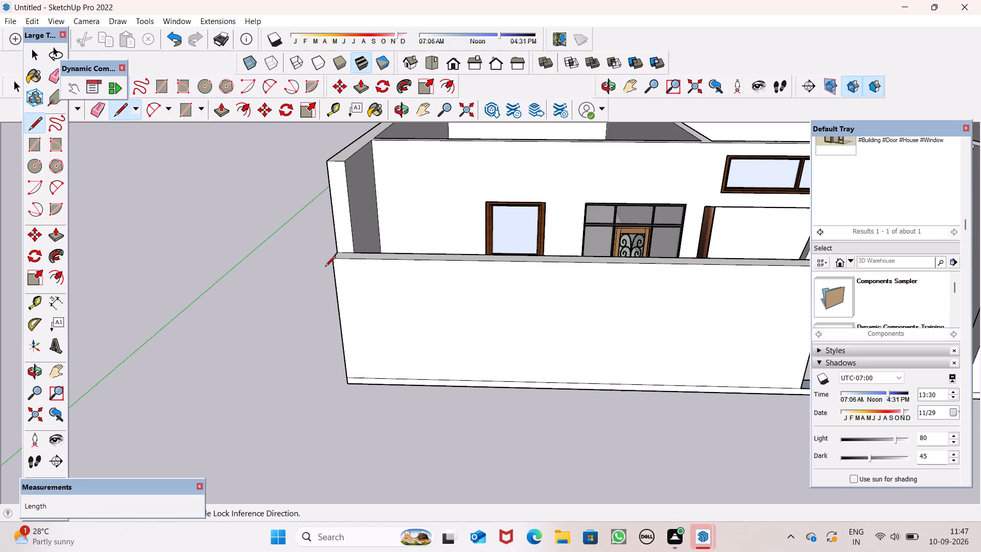
scroll(294, 233, "up", 1)
scroll(345, 255, "down", 2)
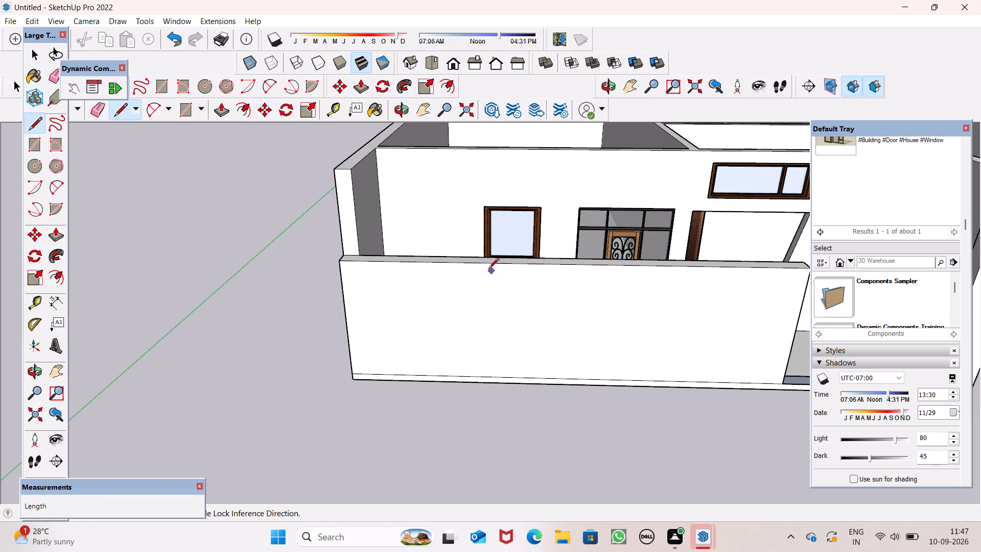
scroll(488, 269, "up", 1)
middle_click_drag(489, 269, 487, 290)
scroll(481, 246, "down", 5)
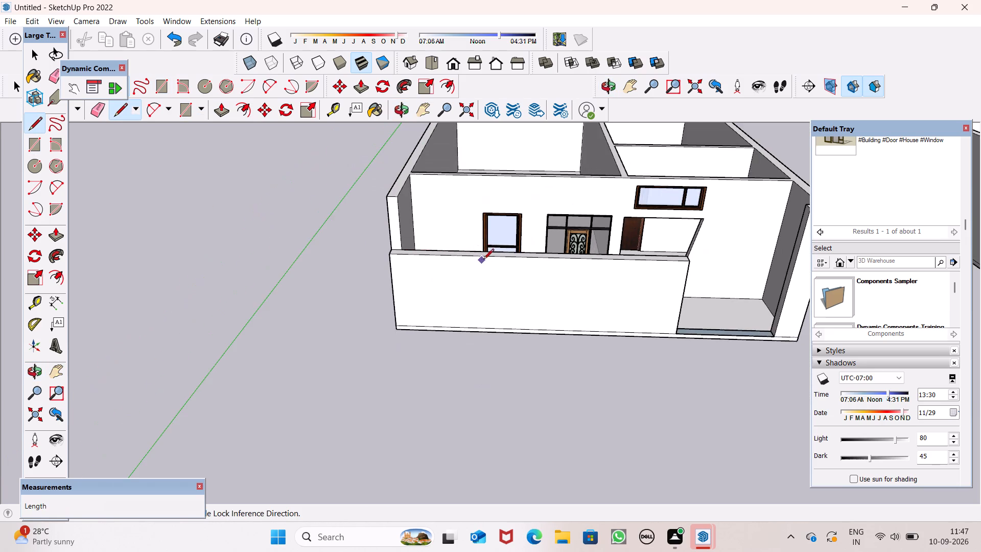
scroll(483, 260, "up", 5)
left_click(491, 255)
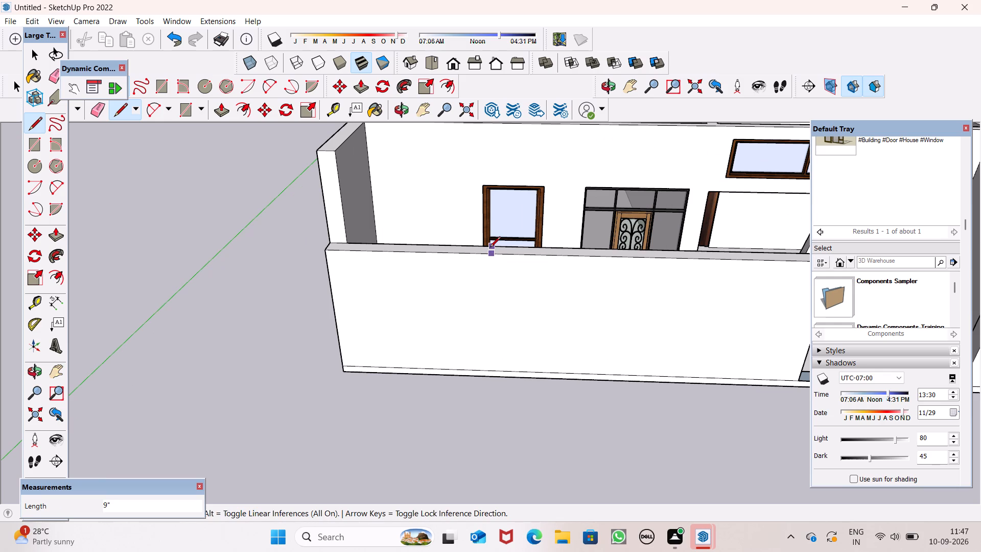
scroll(490, 246, "up", 8)
left_click(490, 245)
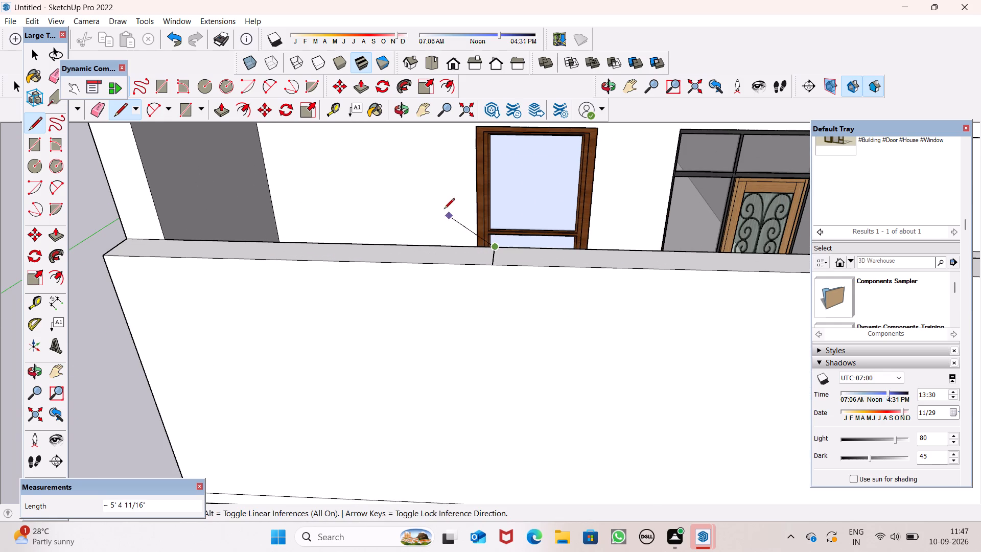
scroll(443, 209, "down", 1)
key("space")
Explode the original house's group so its front wall faces can be edited directly.
scroll(404, 225, "down", 3)
scroll(362, 234, "up", 1)
scroll(362, 234, "down", 3)
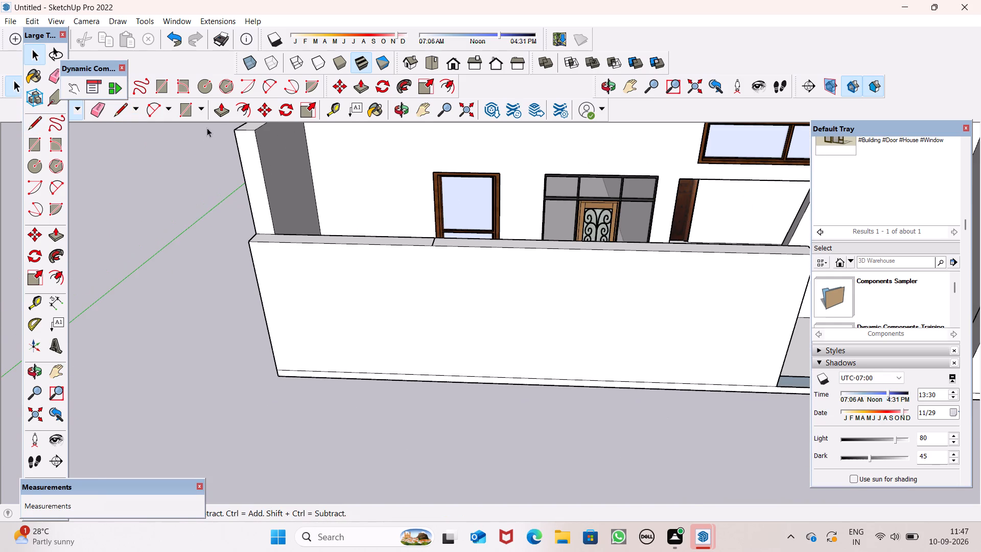
middle_click_drag(360, 252, 372, 394)
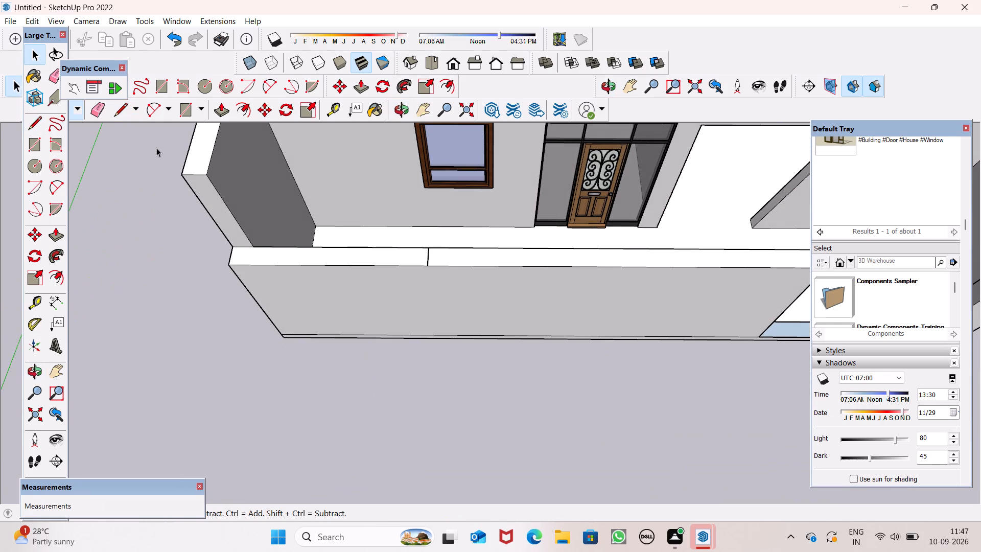
left_click(215, 114)
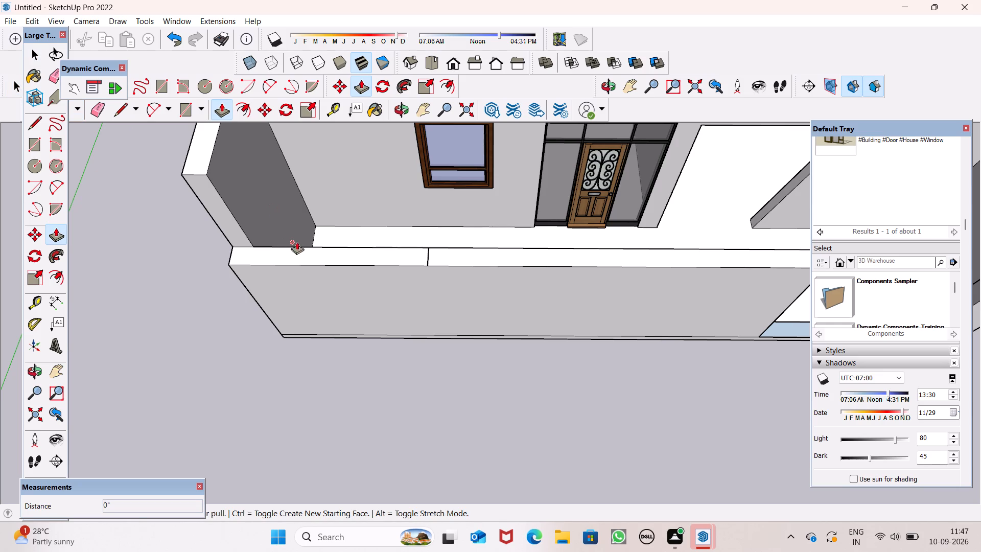
key("space")
right_click(298, 266)
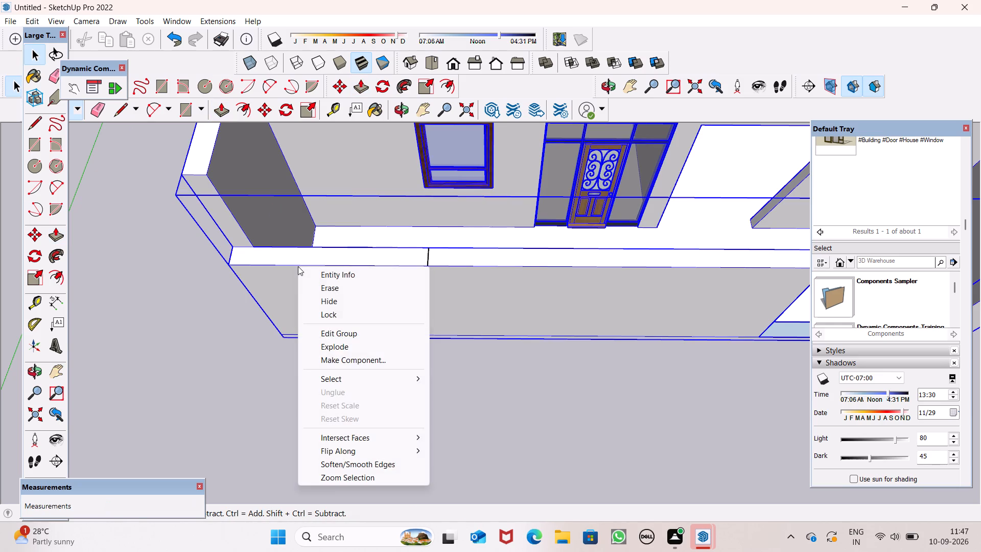
left_click(332, 344)
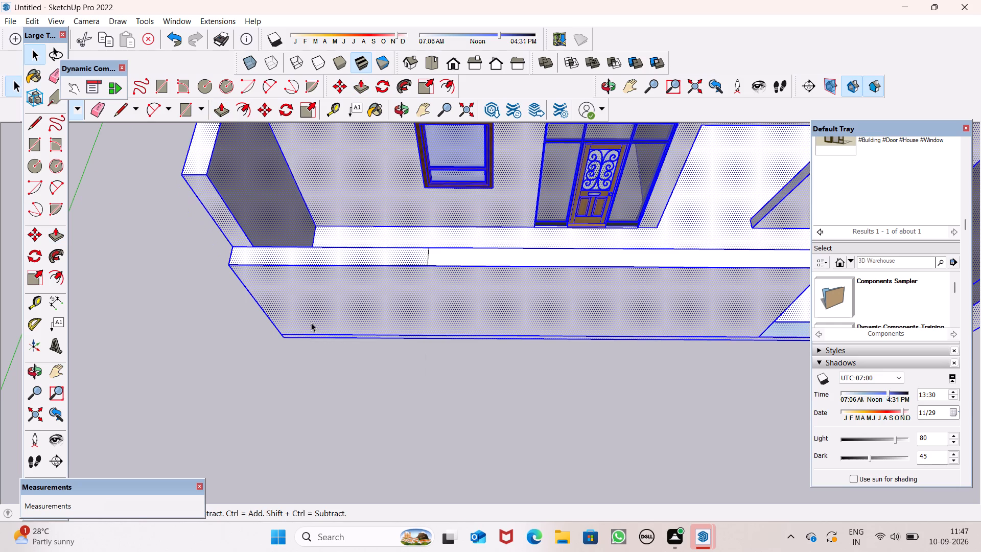
left_click(174, 340)
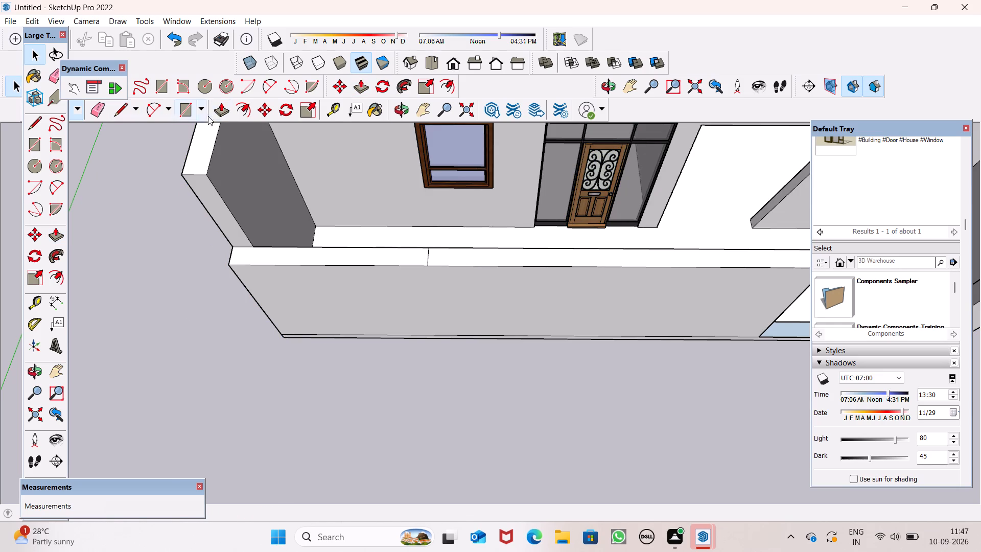
Draw two more 9" lines across the low front wall's top, one just past the small window and one near the grille door.
left_click(219, 112)
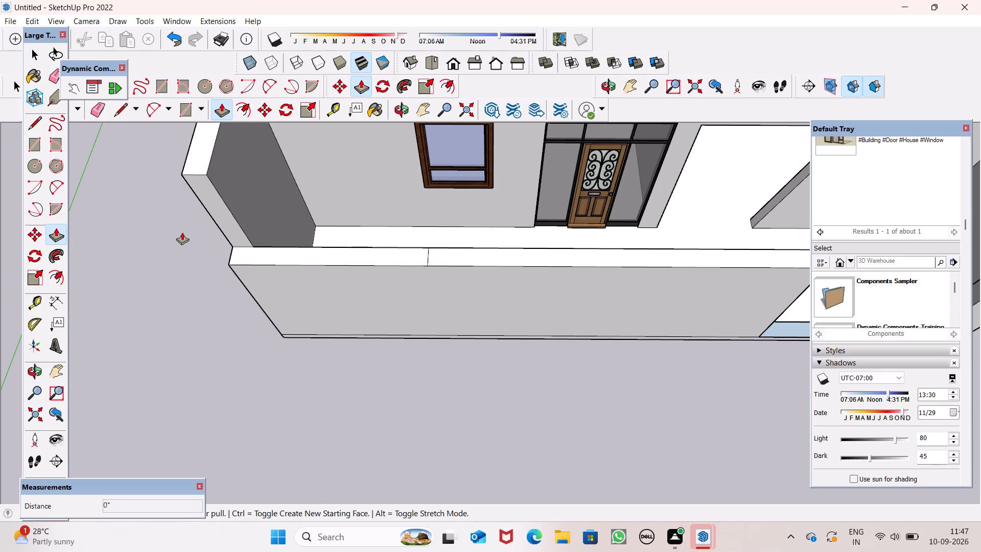
key("space")
scroll(240, 241, "down", 3)
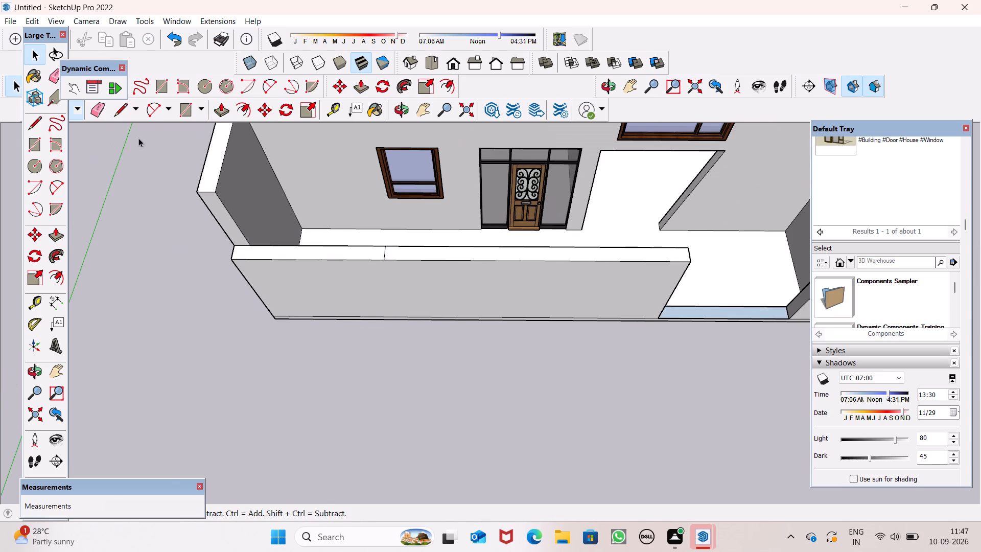
left_click(130, 110)
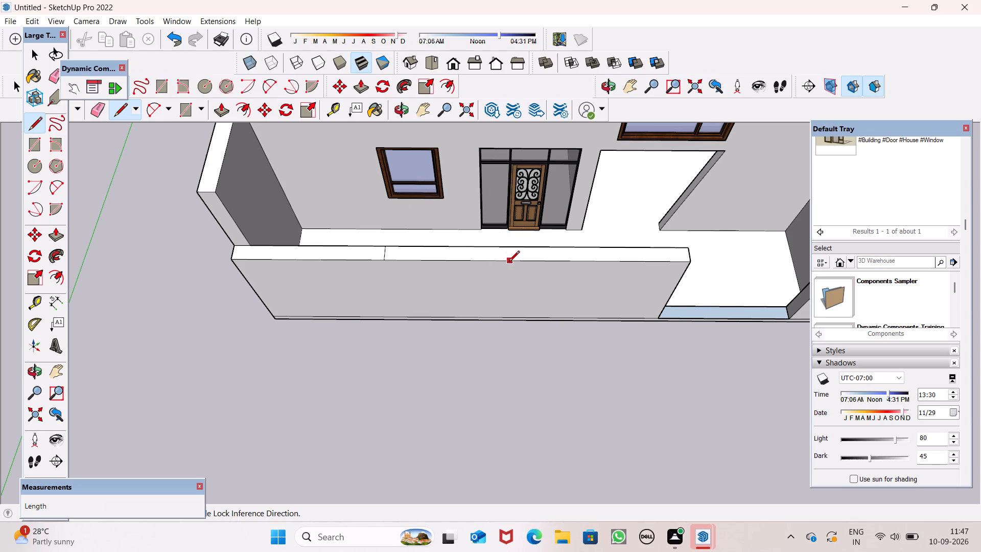
left_click(430, 259)
left_click(426, 247)
left_click(592, 257)
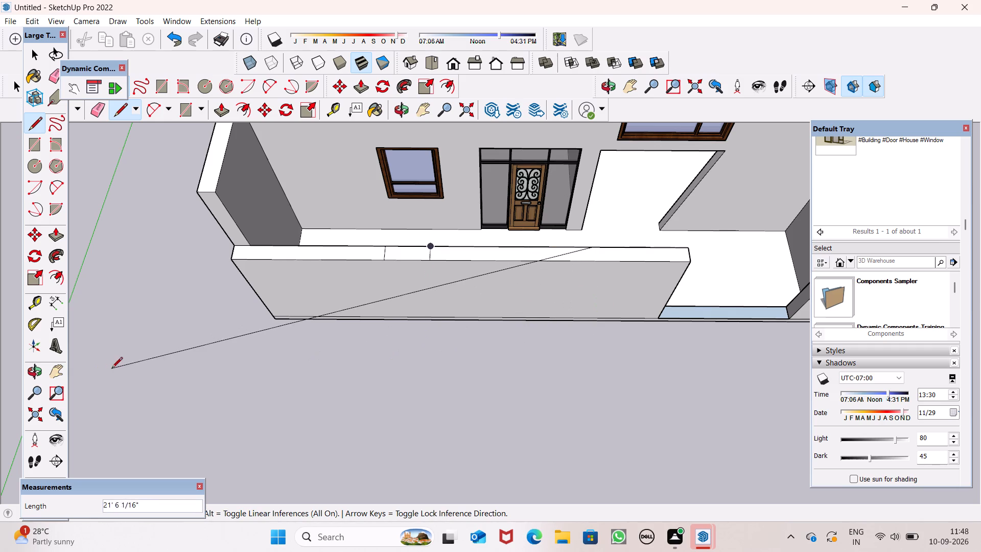
key("space")
left_click(123, 105)
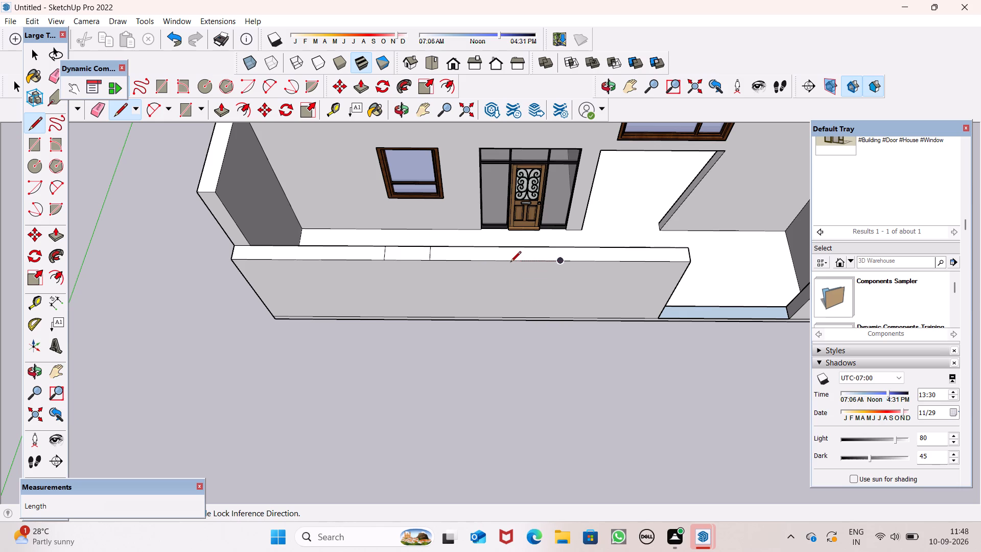
left_click(536, 263)
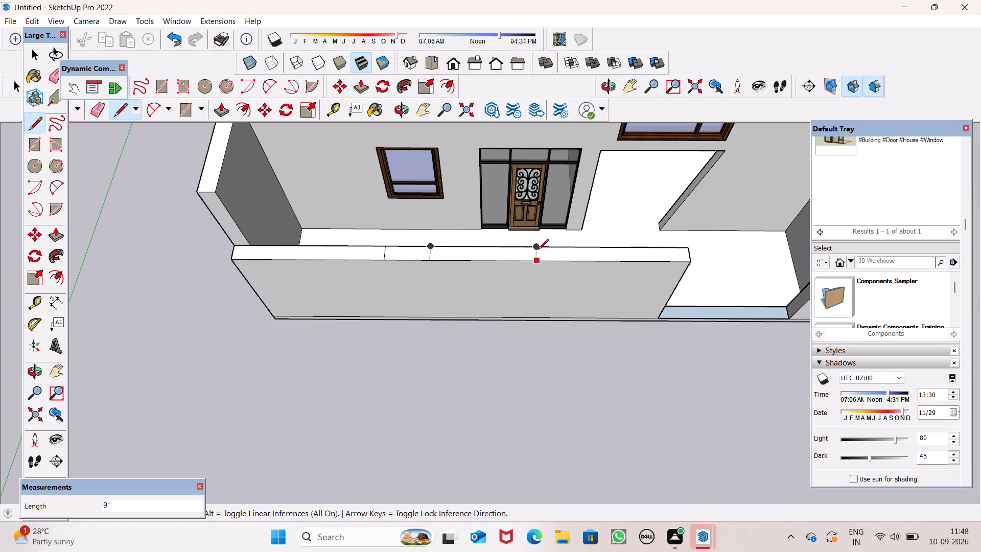
left_click(538, 250)
key("space")
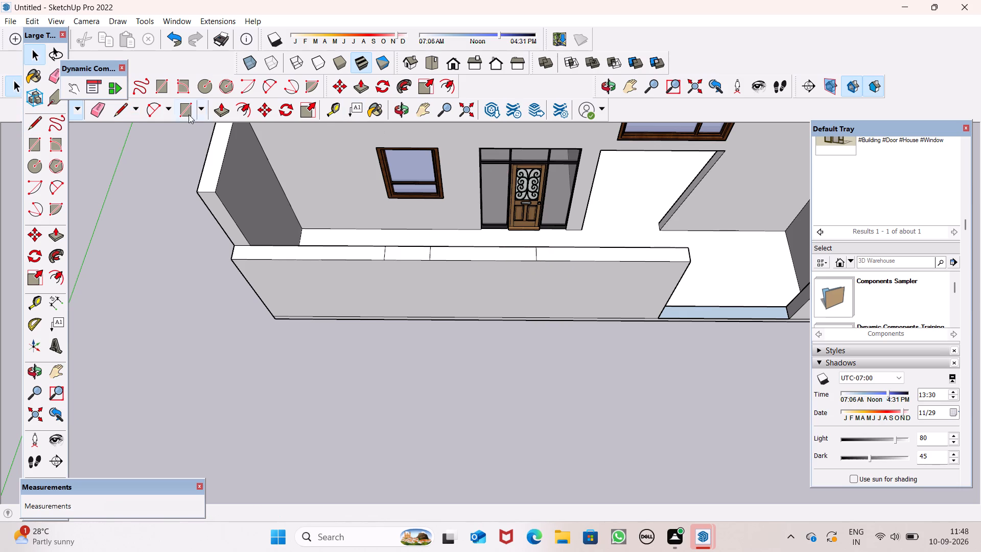
Push/Pull the low front wall's top section between its outer corner and the first dividing line up about 8 13/16".
left_click(224, 111)
scroll(279, 243, "down", 2)
middle_click_drag(313, 229, 317, 194)
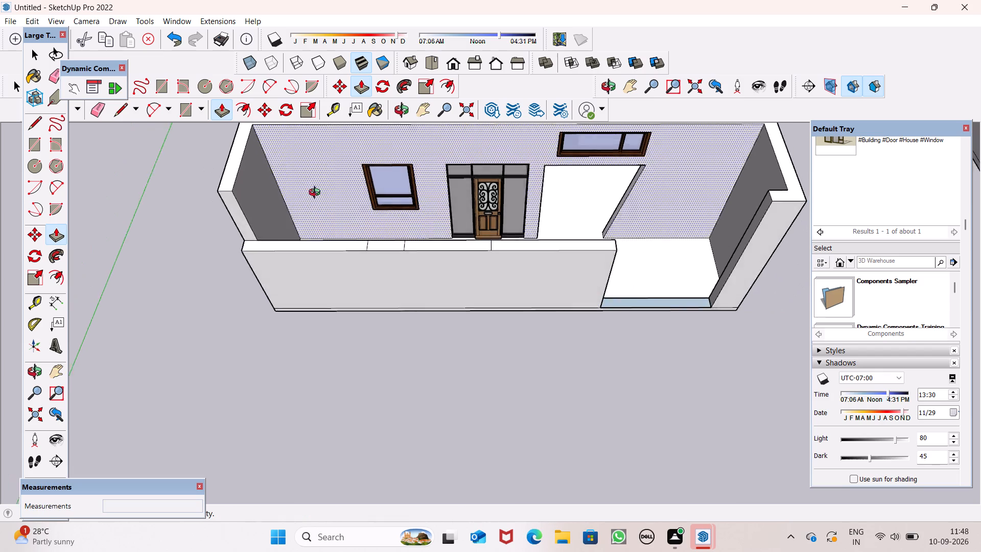
middle_click_drag(317, 194, 336, 112)
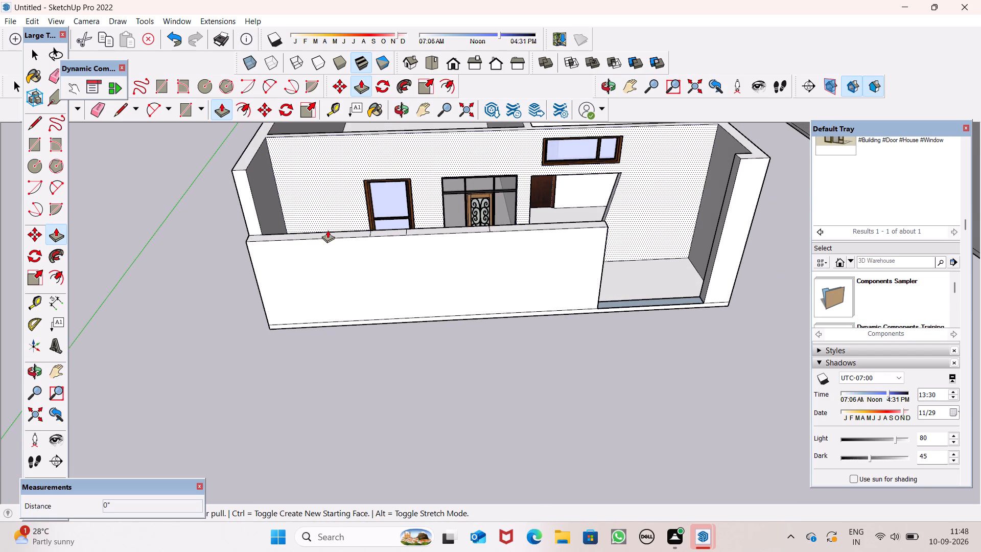
scroll(328, 230, "up", 4)
left_click_drag(335, 235, 334, 222)
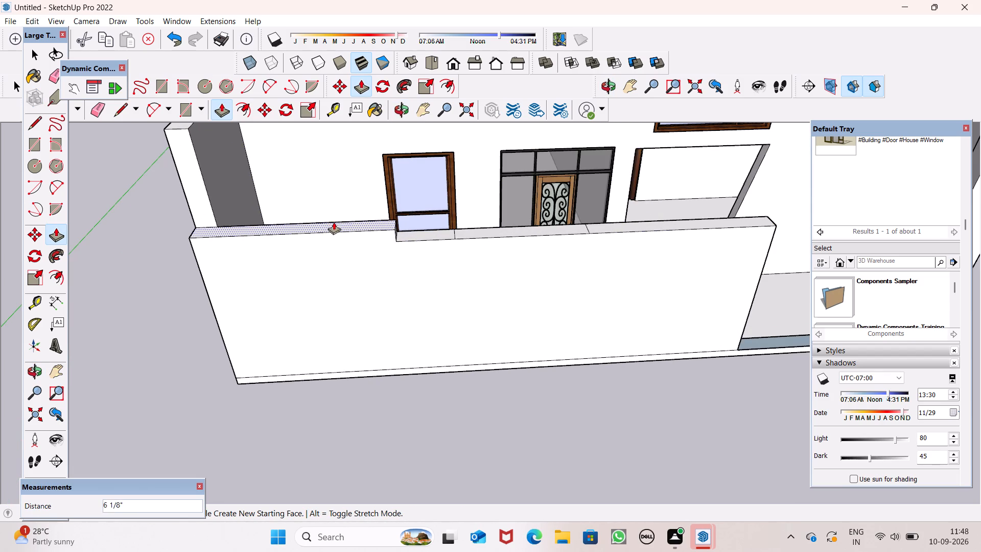
left_click_drag(334, 222, 333, 218)
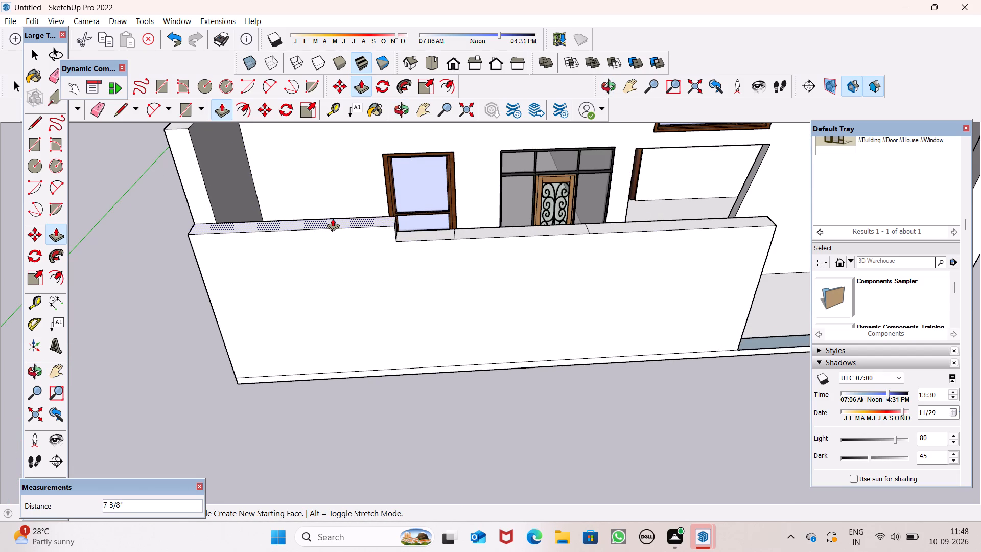
left_click_drag(333, 218, 333, 216)
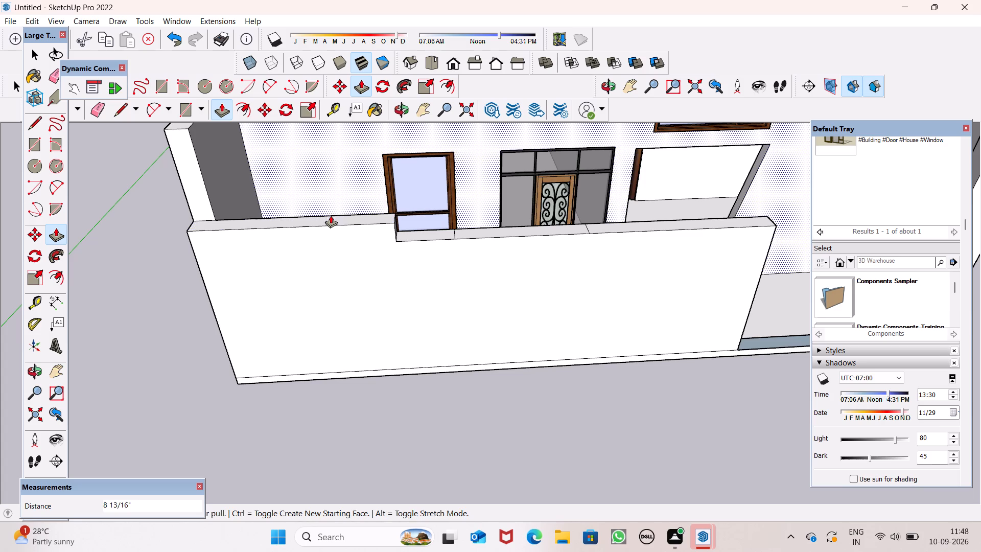
left_click(331, 215)
key("ctrl+z")
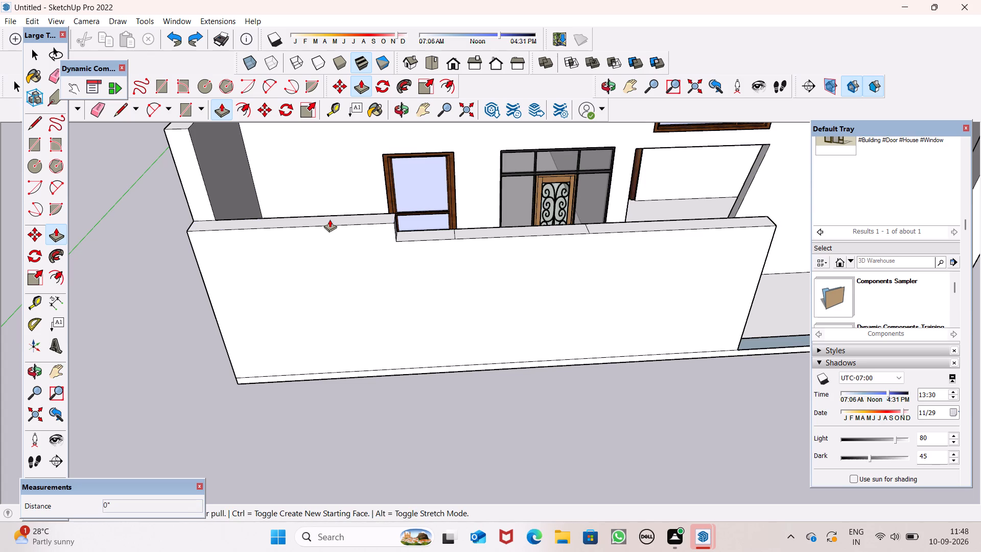
Push/Pull the raised outer-corner section of the low front wall's top down about 1 7/8".
middle_click_drag(327, 222, 322, 260)
scroll(324, 245, "up", 6)
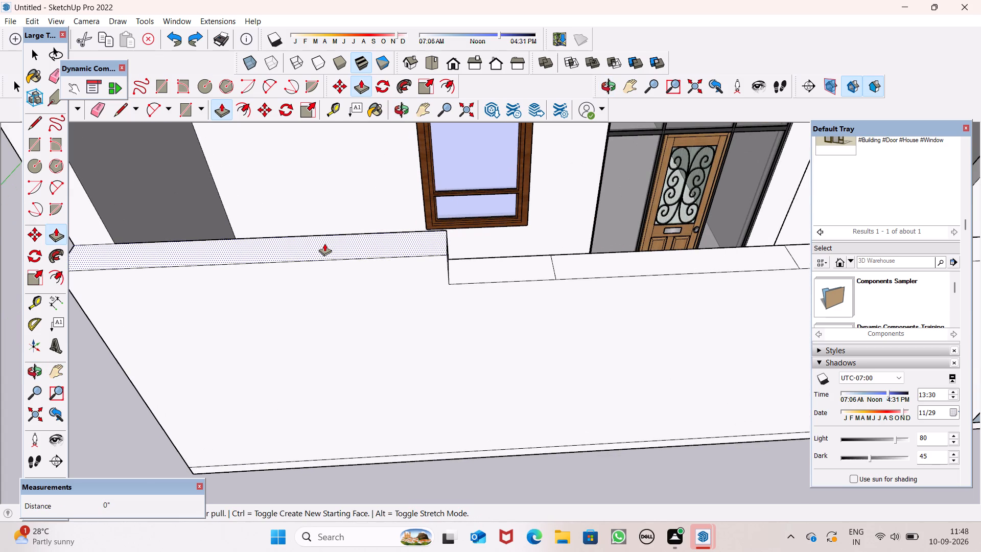
left_click_drag(324, 243, 327, 249)
Push/Pull the low front wall's top section between the small window and the grille door up about 6 1/16".
middle_click_drag(475, 335, 431, 242)
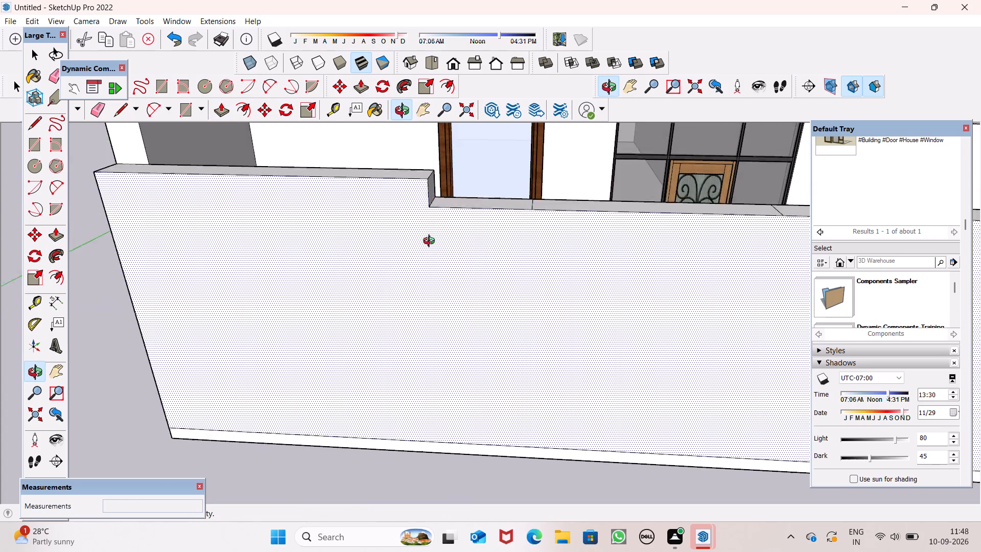
middle_click_drag(431, 242, 429, 242)
scroll(544, 186, "up", 4)
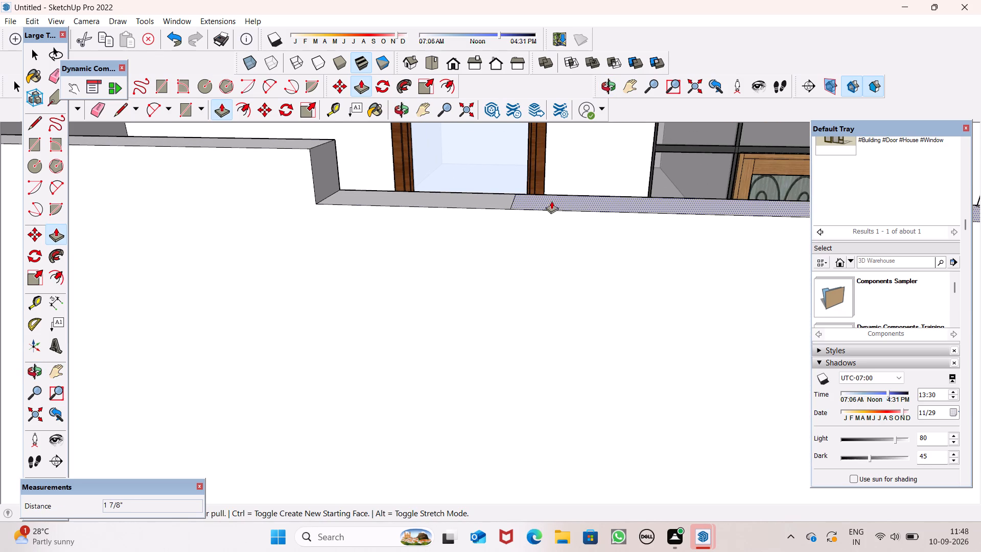
left_click_drag(551, 199, 303, 165)
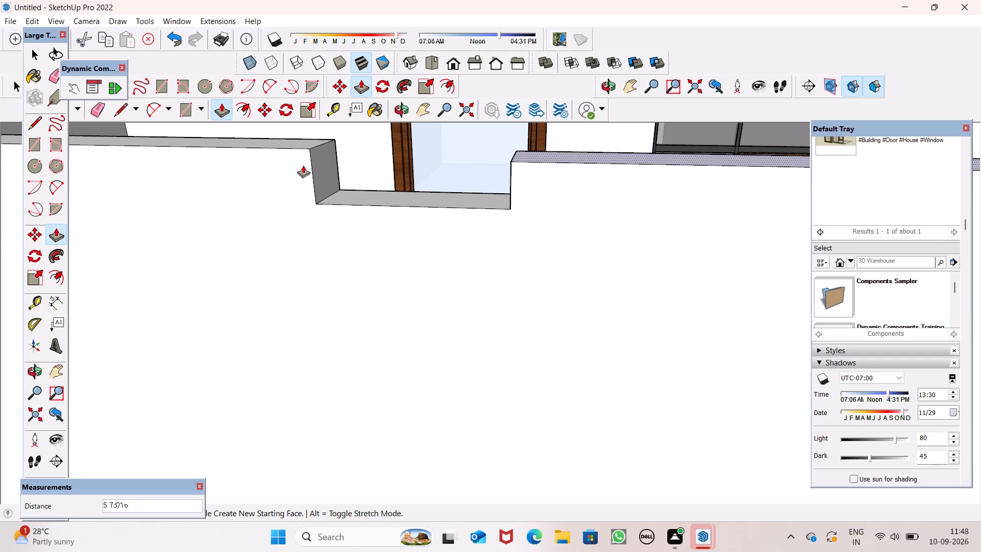
left_click_drag(303, 165, 300, 164)
scroll(560, 229, "down", 5)
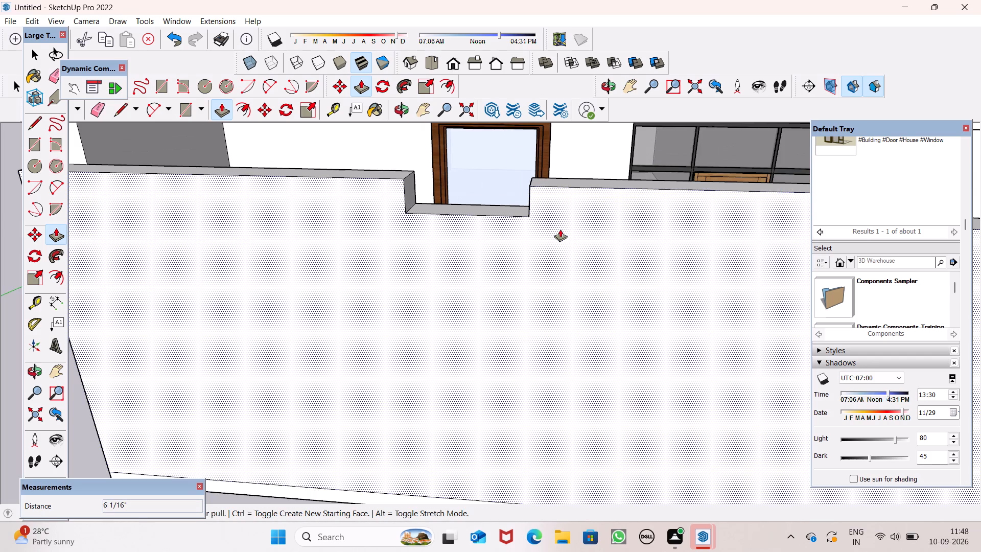
scroll(599, 218, "down", 5)
key("space")
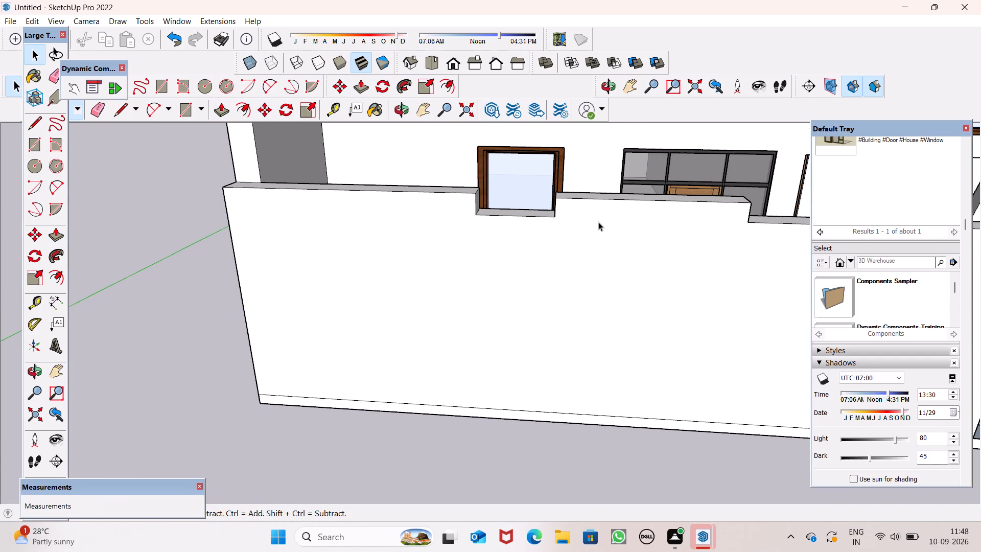
scroll(572, 200, "down", 1)
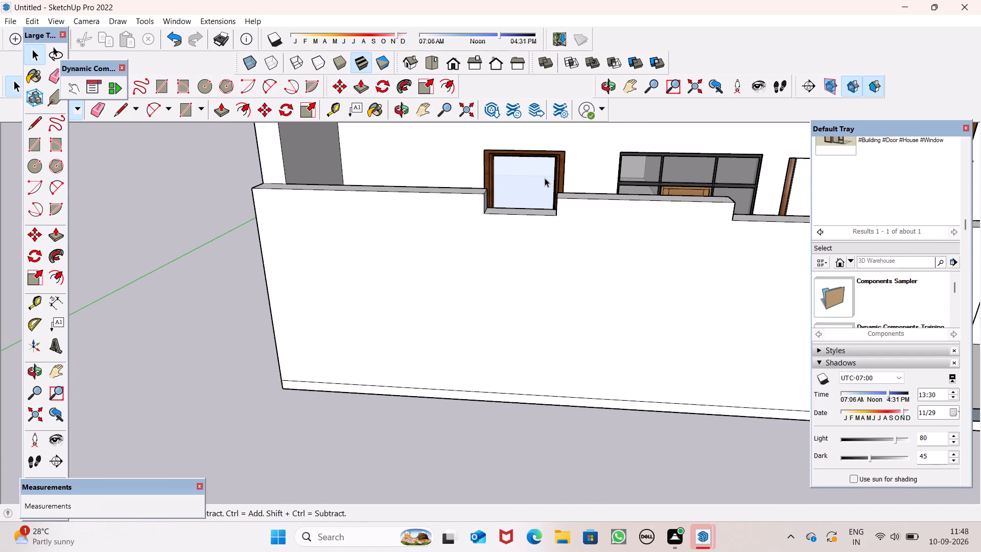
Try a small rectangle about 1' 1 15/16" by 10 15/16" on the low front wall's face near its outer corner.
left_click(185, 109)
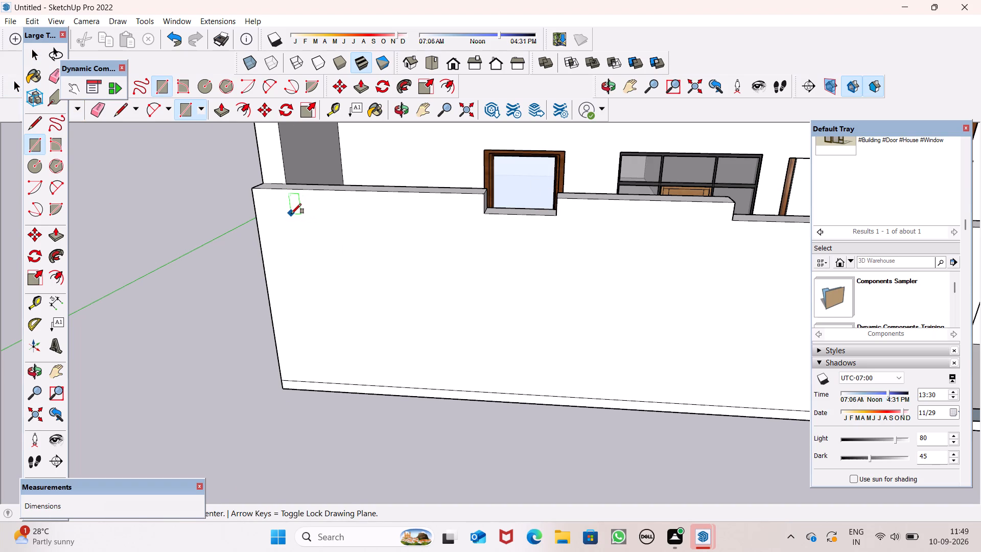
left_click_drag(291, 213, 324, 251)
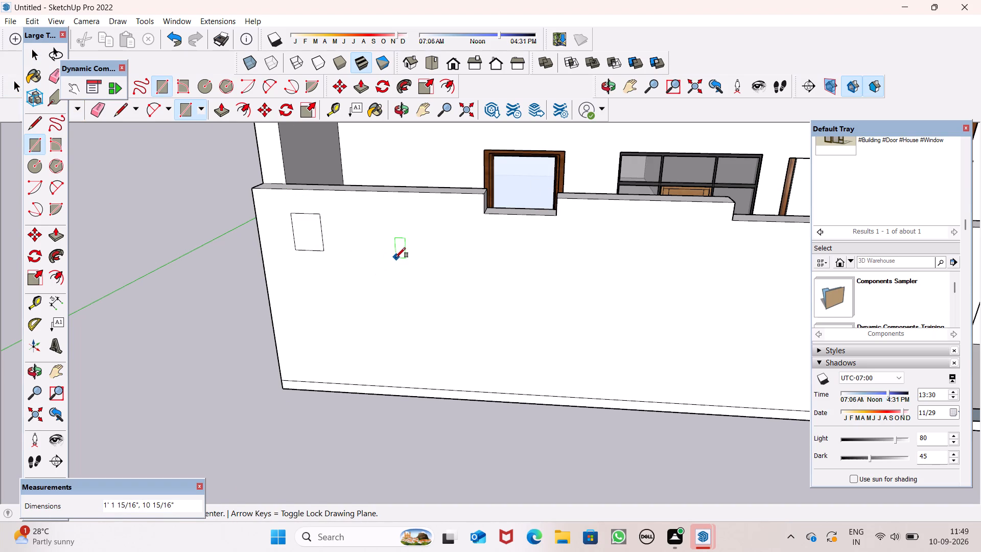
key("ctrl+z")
Draw a rectangle about 5' 1" by 4' 10 1/2" on the low front wall's face, below the raised outer-corner section.
scroll(396, 250, "down", 7)
middle_click_drag(447, 294, 457, 310)
scroll(361, 254, "up", 2)
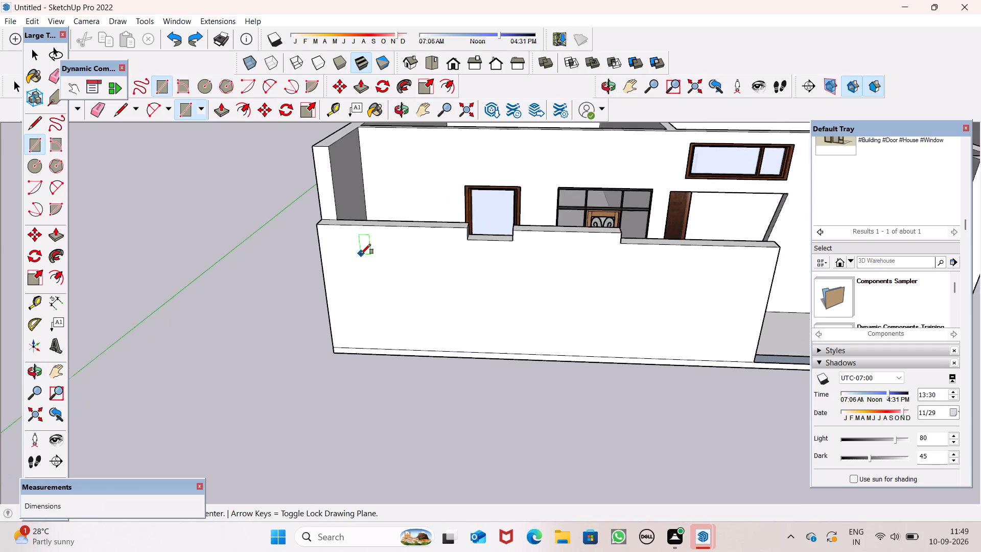
scroll(361, 254, "up", 1)
left_click(347, 240)
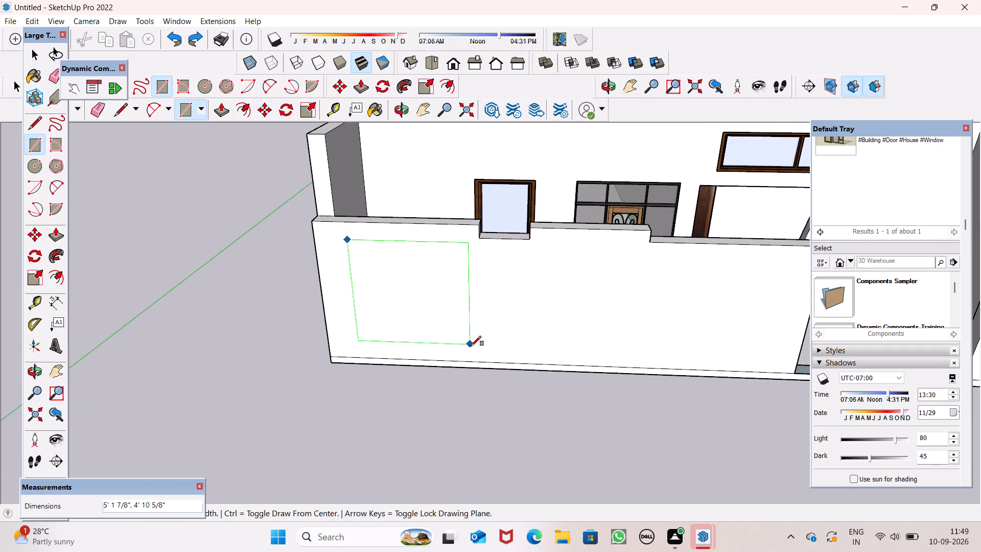
left_click(464, 348)
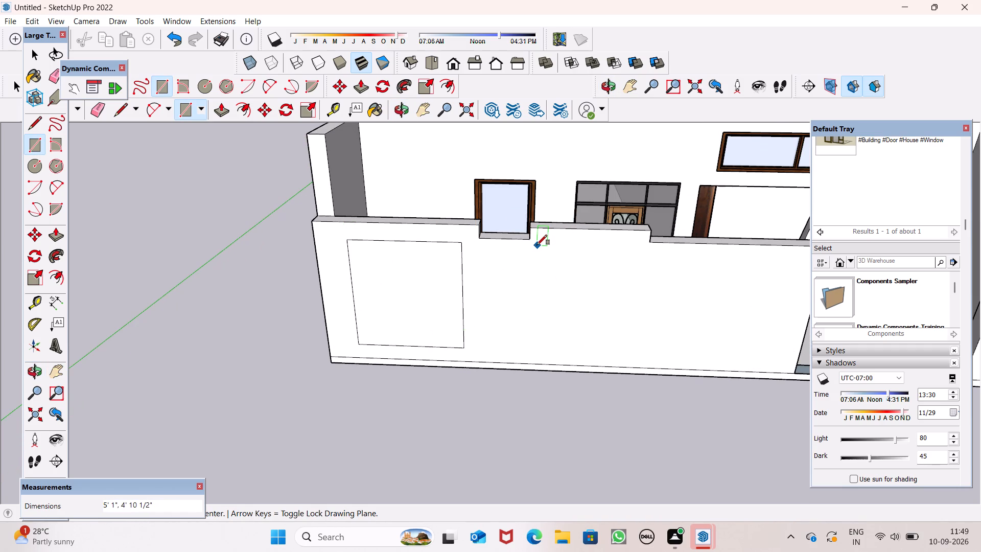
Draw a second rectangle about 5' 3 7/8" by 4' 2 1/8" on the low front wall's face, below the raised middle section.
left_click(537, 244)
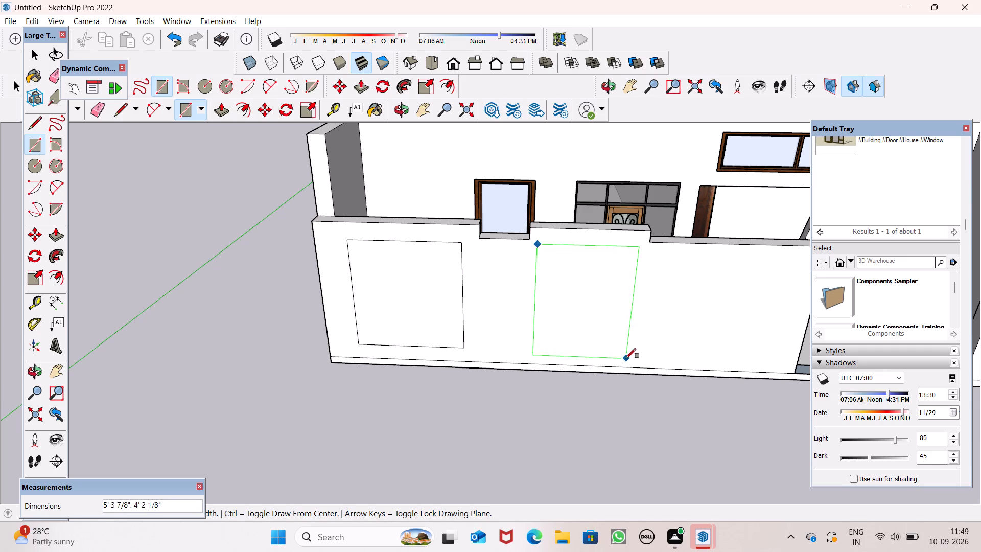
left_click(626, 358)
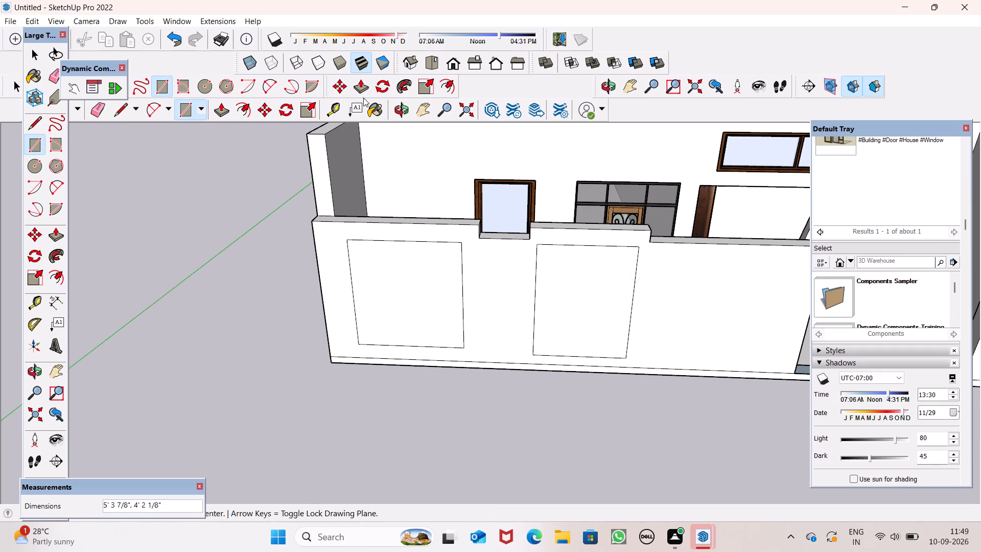
Push/Pull the rectangle near the outer corner into the low front wall about 1 3/4", and deepen it by a further 3 13/16".
left_click(450, 86)
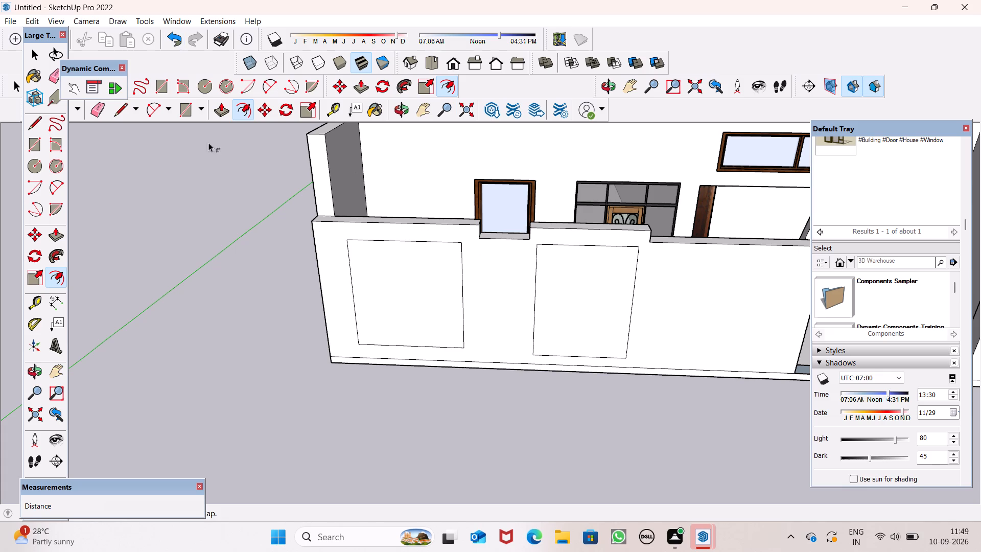
left_click(220, 111)
scroll(387, 285, "up", 4)
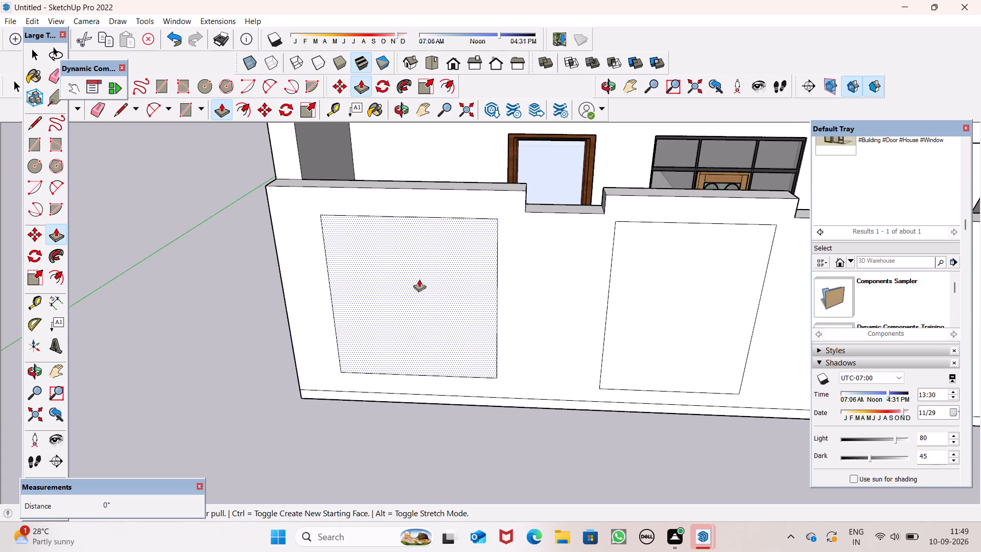
middle_click_drag(419, 279, 418, 324)
scroll(419, 278, "down", 1)
left_click(419, 345)
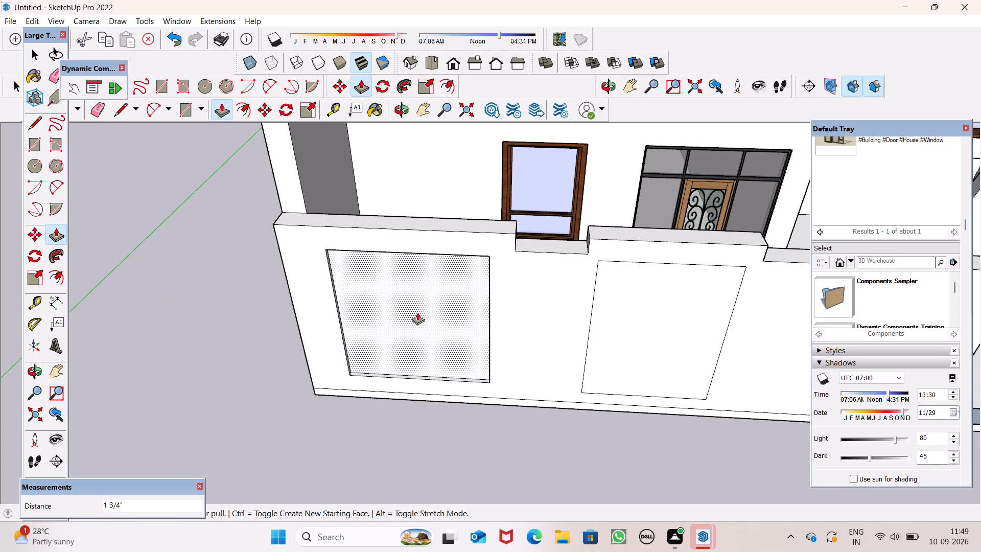
scroll(646, 331, "down", 3)
middle_click_drag(642, 372, 667, 304)
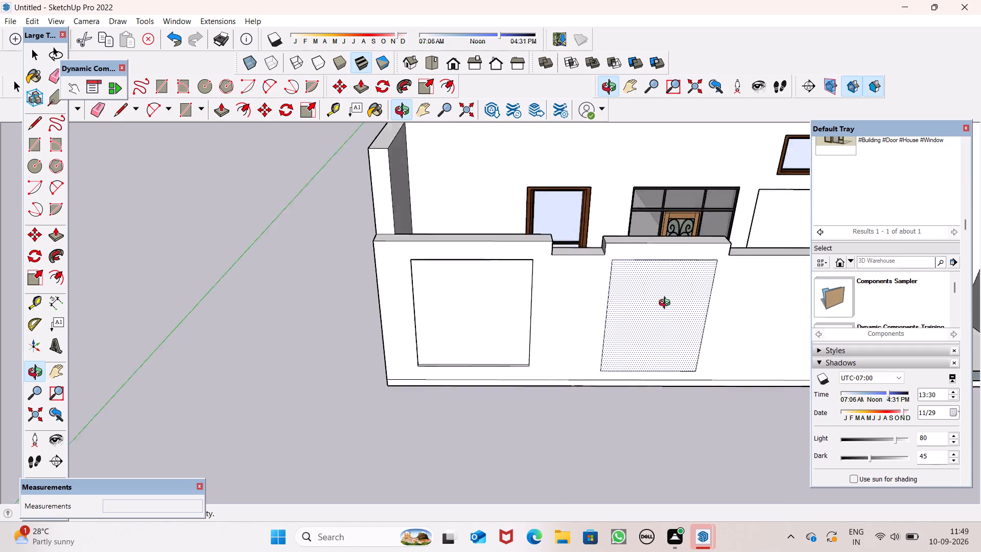
middle_click_drag(667, 304, 602, 389)
scroll(492, 342, "up", 2)
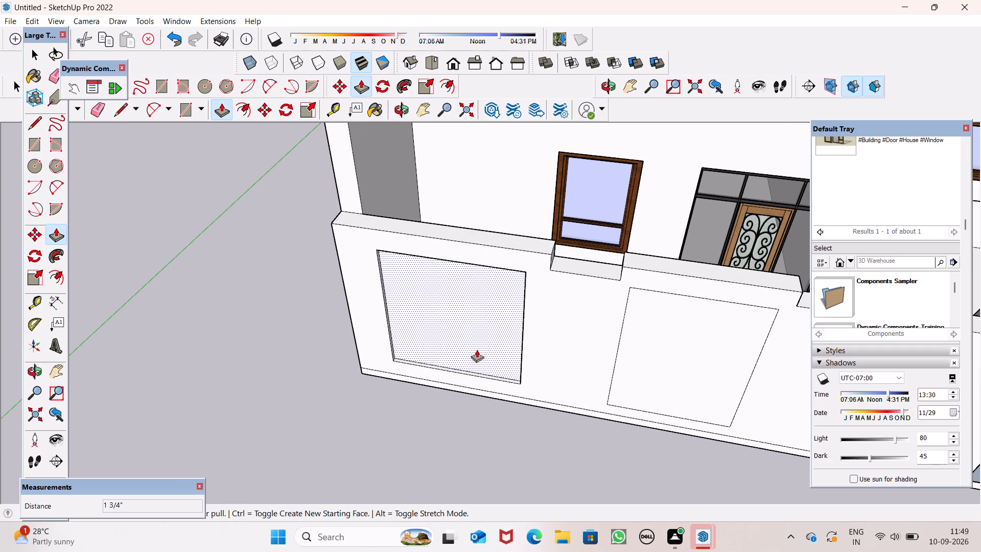
left_click_drag(475, 352, 478, 349)
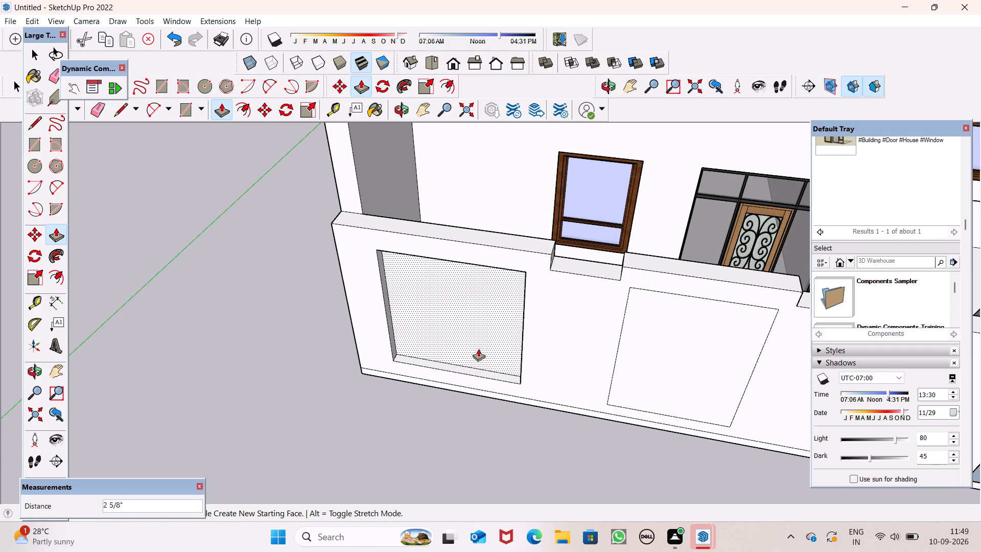
left_click_drag(478, 349, 473, 344)
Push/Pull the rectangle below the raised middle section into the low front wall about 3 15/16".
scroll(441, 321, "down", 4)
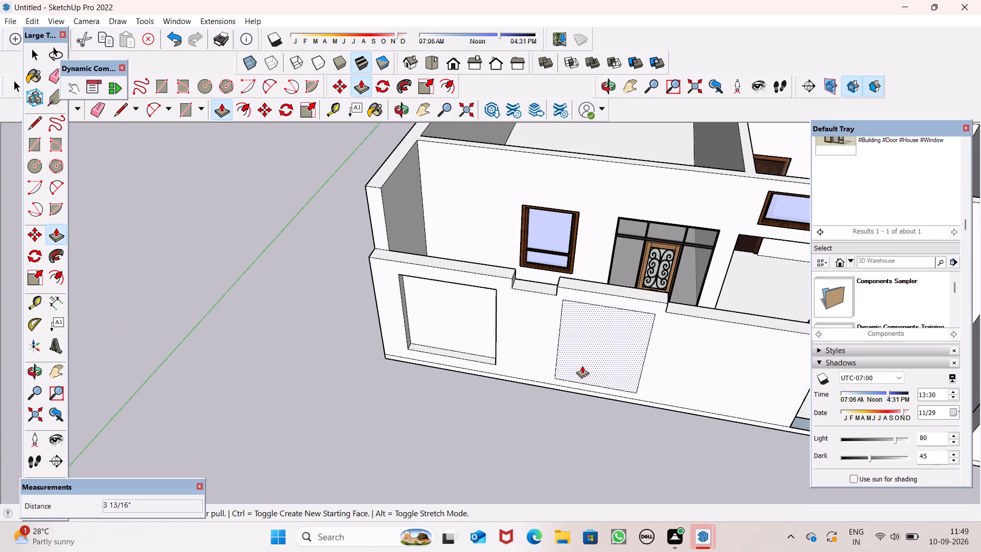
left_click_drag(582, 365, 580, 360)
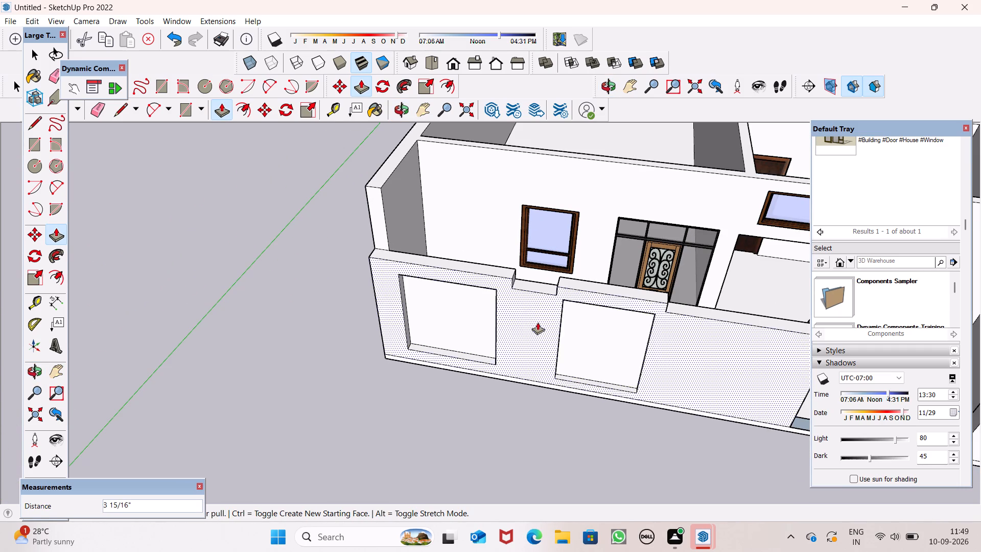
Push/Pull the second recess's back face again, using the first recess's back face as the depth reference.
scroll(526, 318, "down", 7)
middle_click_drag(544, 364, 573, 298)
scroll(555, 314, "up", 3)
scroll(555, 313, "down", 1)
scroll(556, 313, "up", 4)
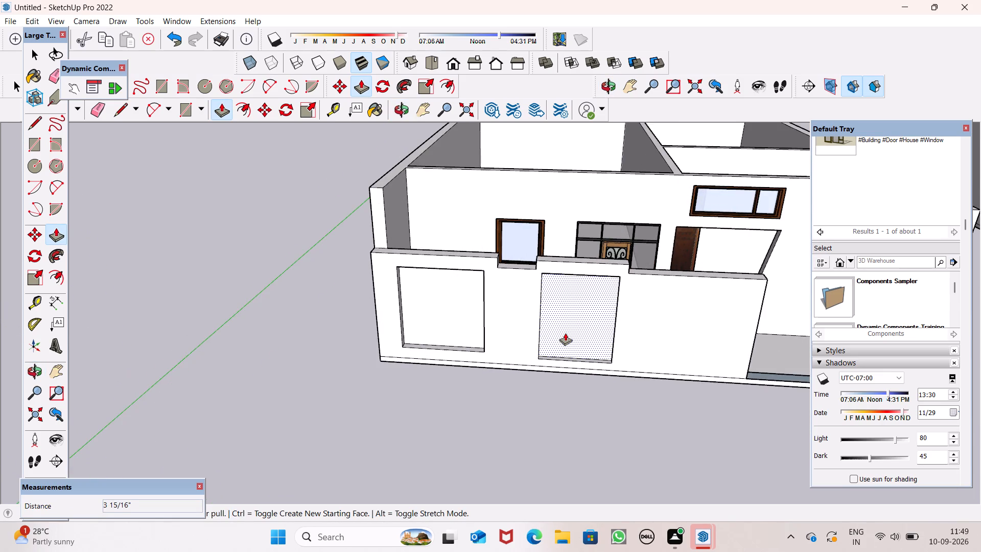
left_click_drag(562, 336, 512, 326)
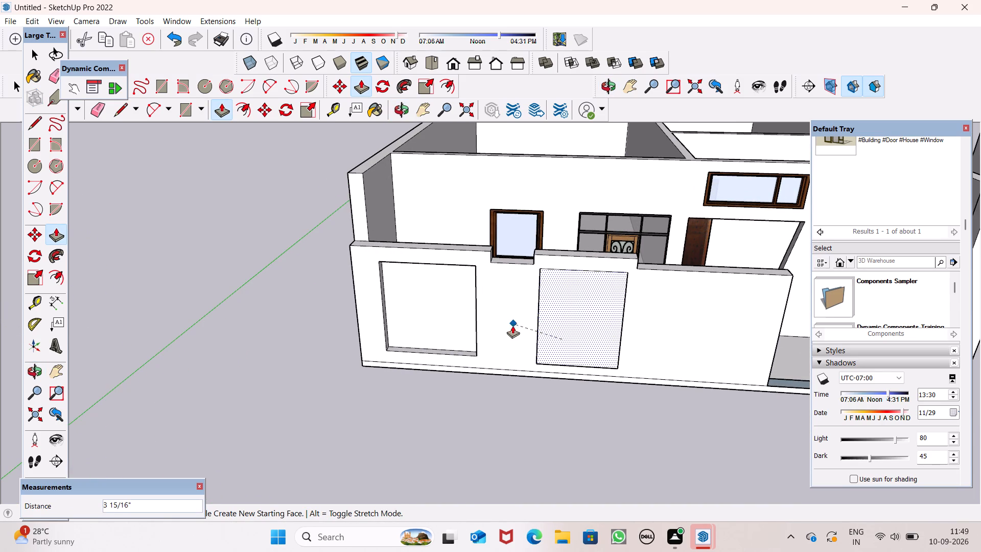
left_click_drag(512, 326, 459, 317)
Examine the low front wall's two recesses from above and from the front.
middle_click_drag(588, 367, 580, 408)
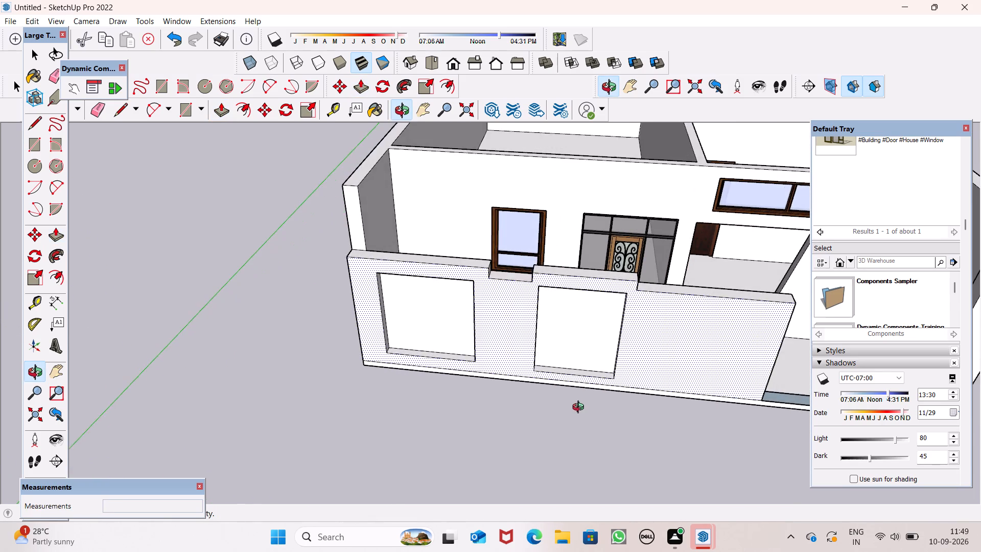
middle_click_drag(580, 408, 579, 422)
key("space")
key("space")
scroll(518, 261, "down", 6)
middle_click_drag(558, 331, 582, 235)
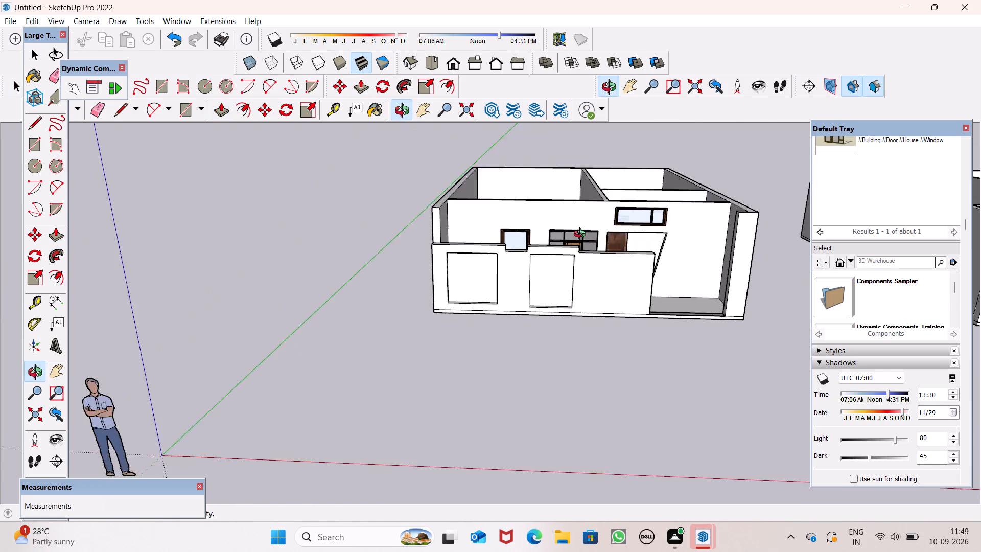
middle_click_drag(582, 235, 585, 202)
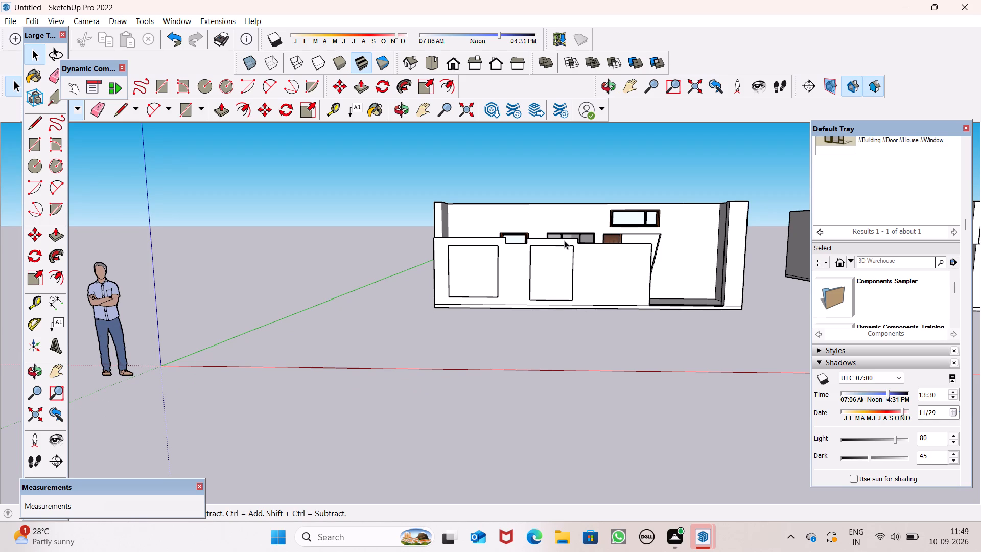
scroll(587, 273, "up", 2)
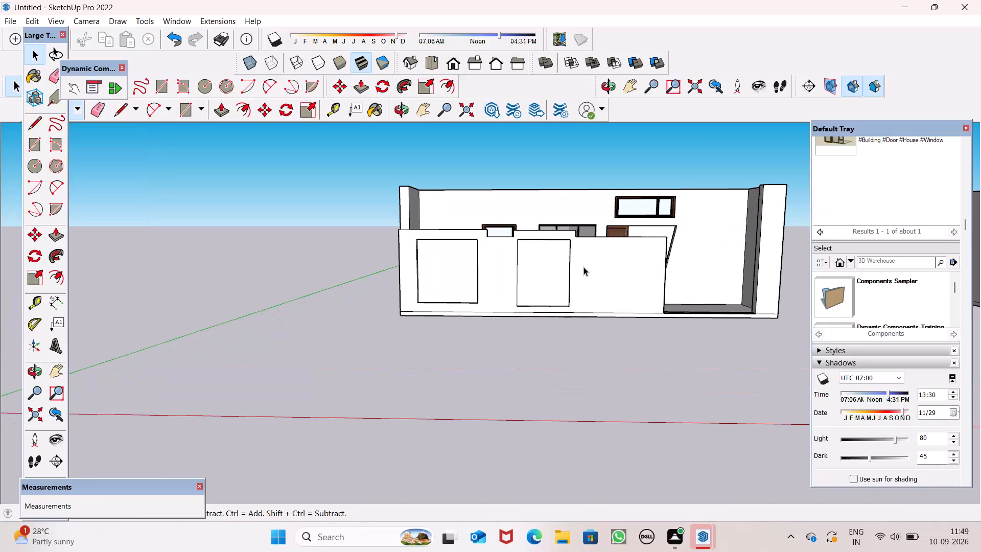
scroll(581, 265, "up", 2)
scroll(577, 264, "down", 3)
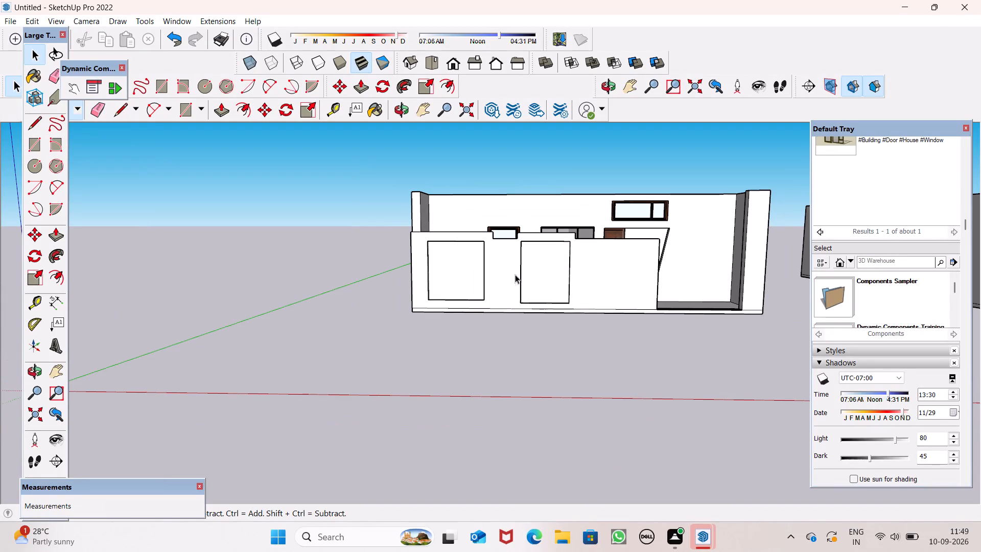
scroll(480, 276, "up", 2)
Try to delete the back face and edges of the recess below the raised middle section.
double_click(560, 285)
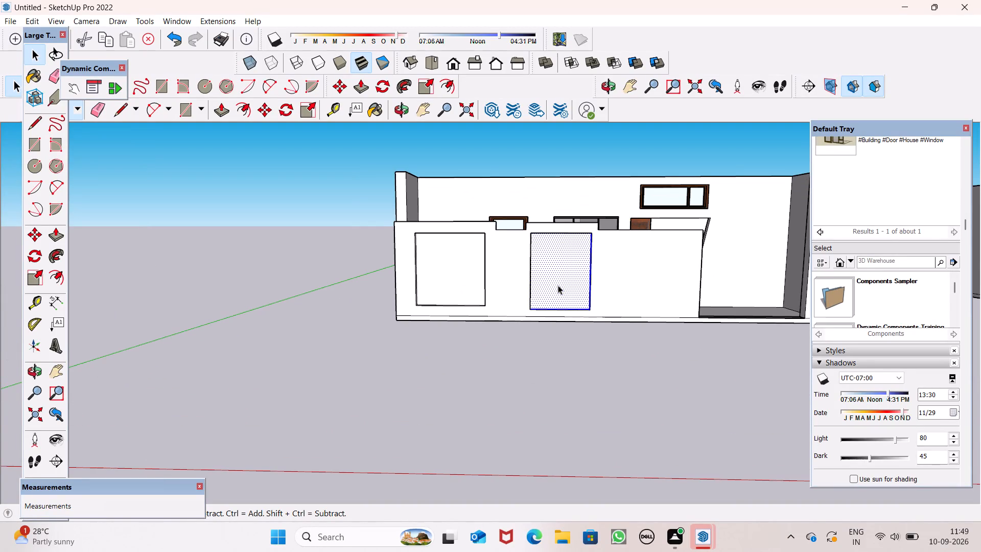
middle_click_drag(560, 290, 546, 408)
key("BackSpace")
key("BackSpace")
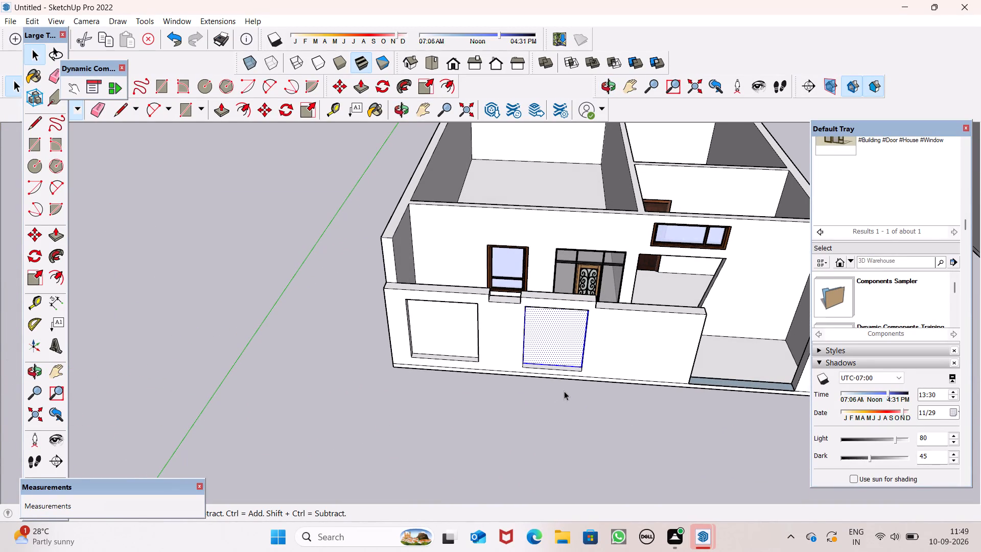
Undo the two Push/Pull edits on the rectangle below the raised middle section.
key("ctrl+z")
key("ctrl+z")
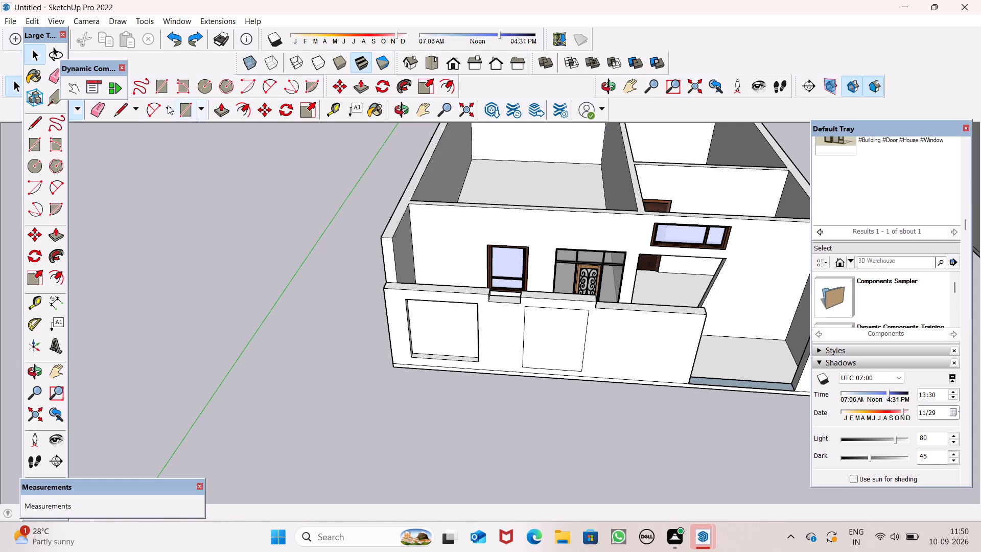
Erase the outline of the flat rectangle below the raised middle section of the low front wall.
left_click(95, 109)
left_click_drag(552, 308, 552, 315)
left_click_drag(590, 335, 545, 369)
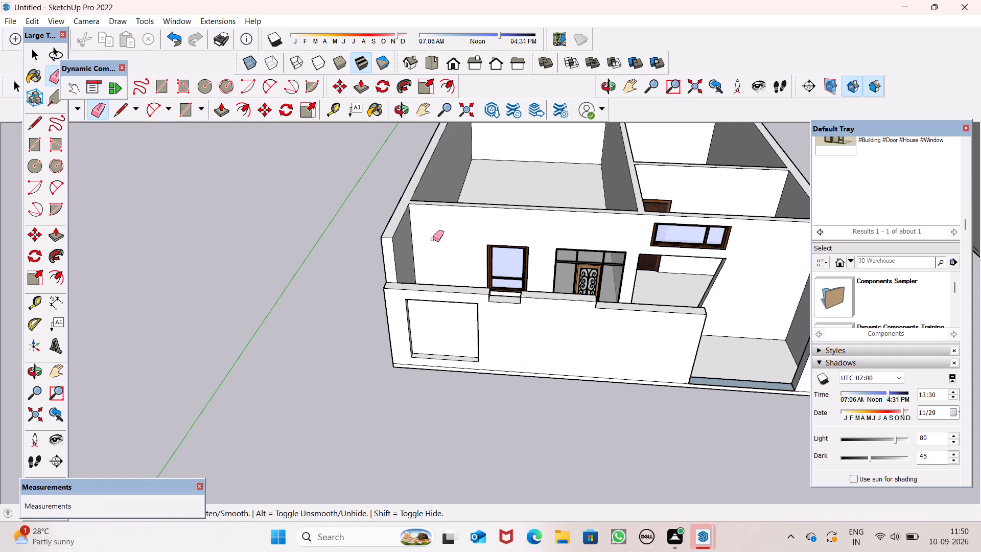
Draw a rectangle about 4' 11 15/16" by 2' 11 11/16" on the low front wall, below the raised middle section.
left_click(181, 109)
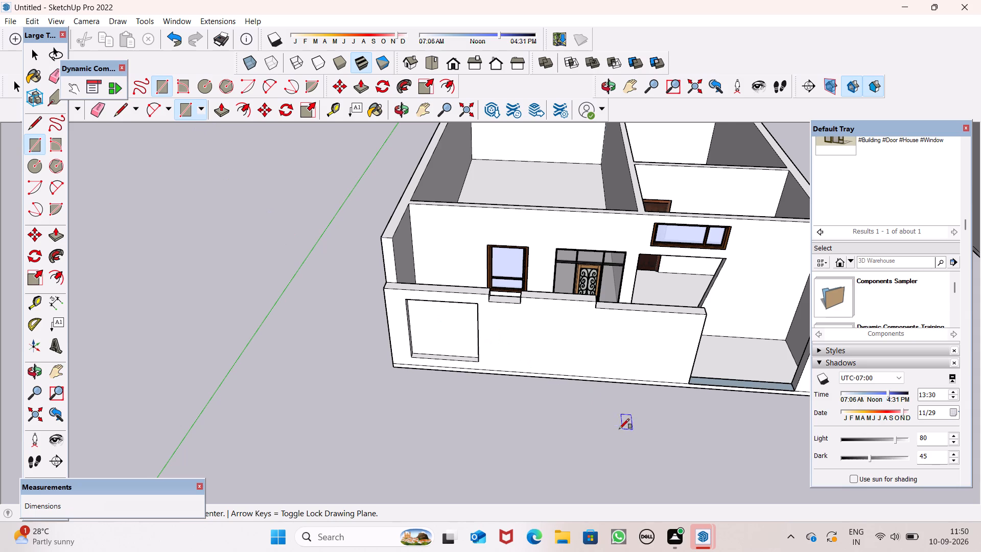
scroll(616, 382, "up", 5)
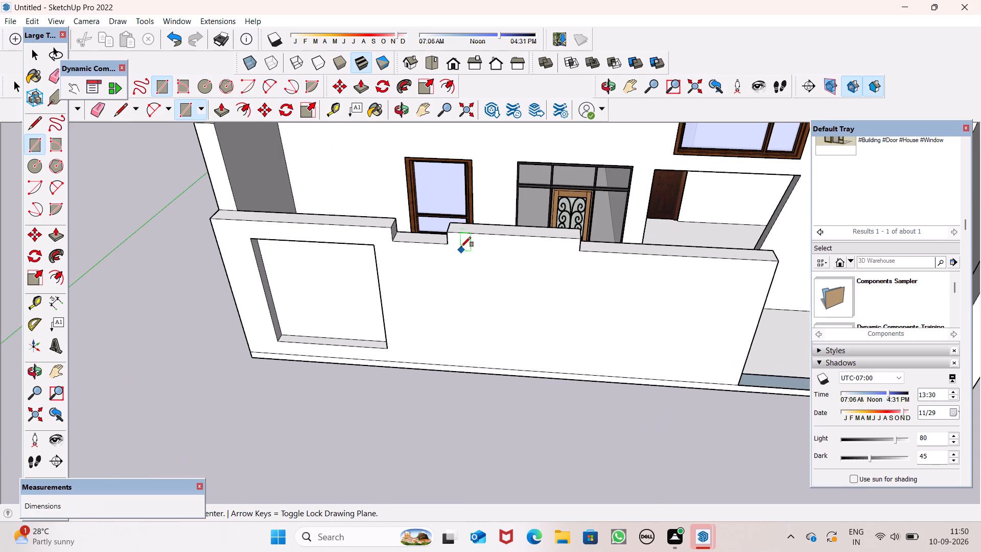
left_click(461, 249)
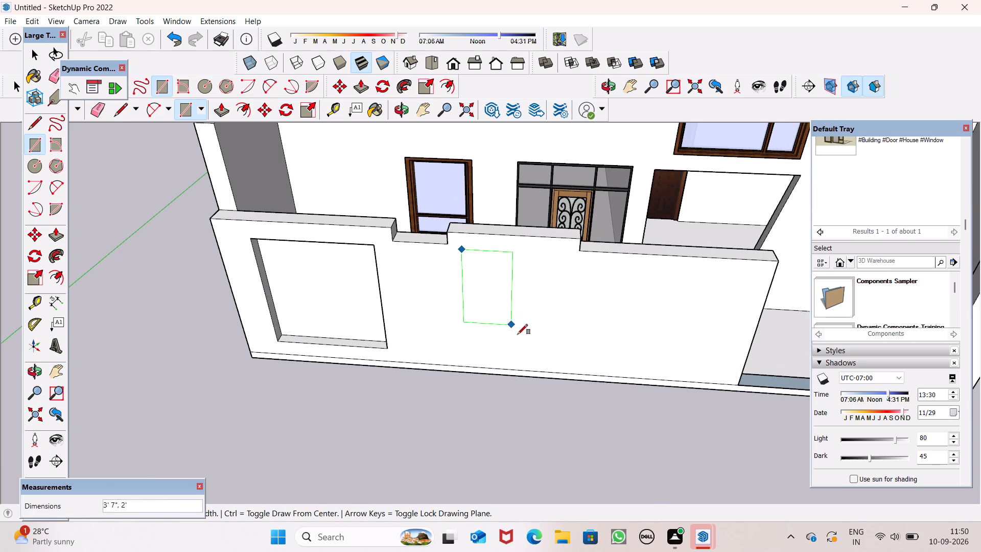
left_click(535, 357)
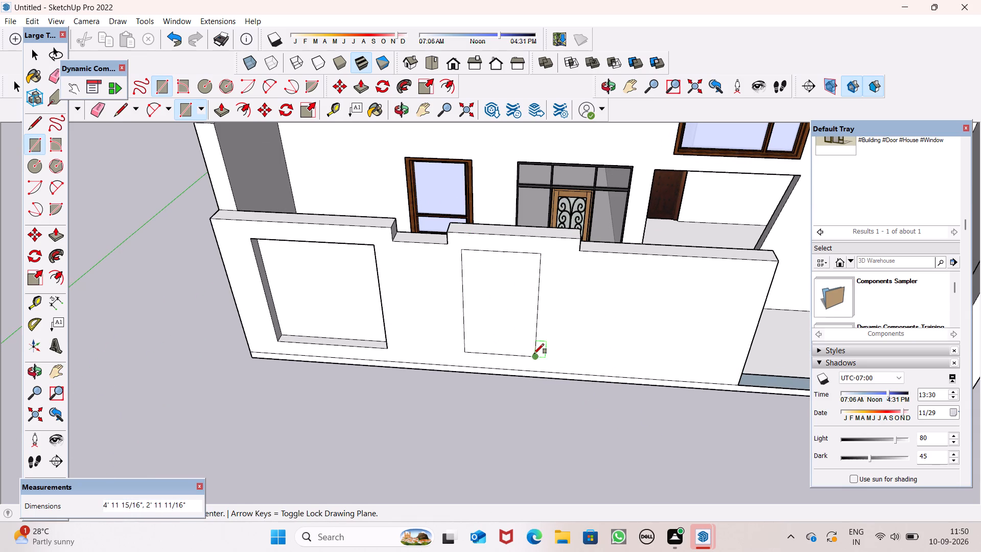
Push the rectangle below the raised middle section about 3" into the low front wall as a recess.
left_click(224, 115)
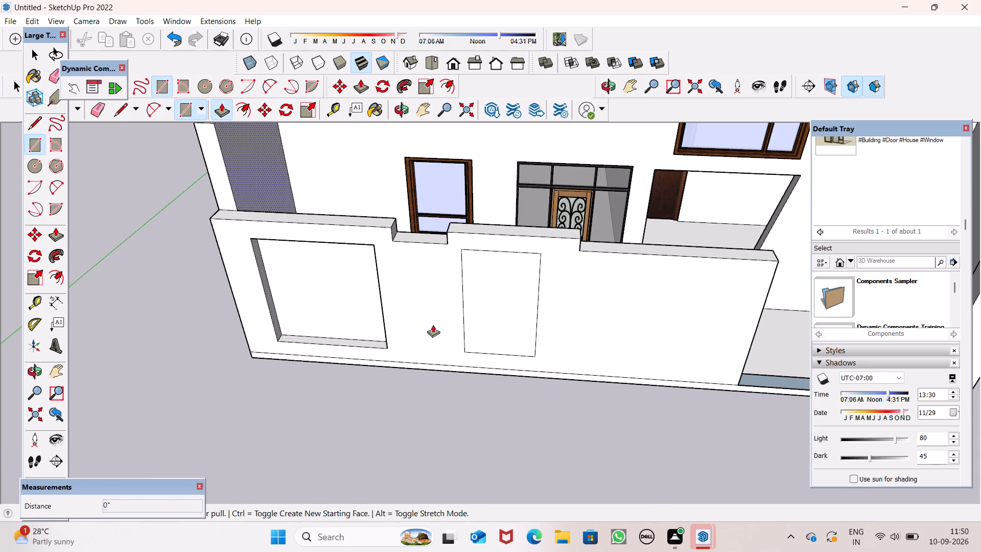
left_click(495, 334)
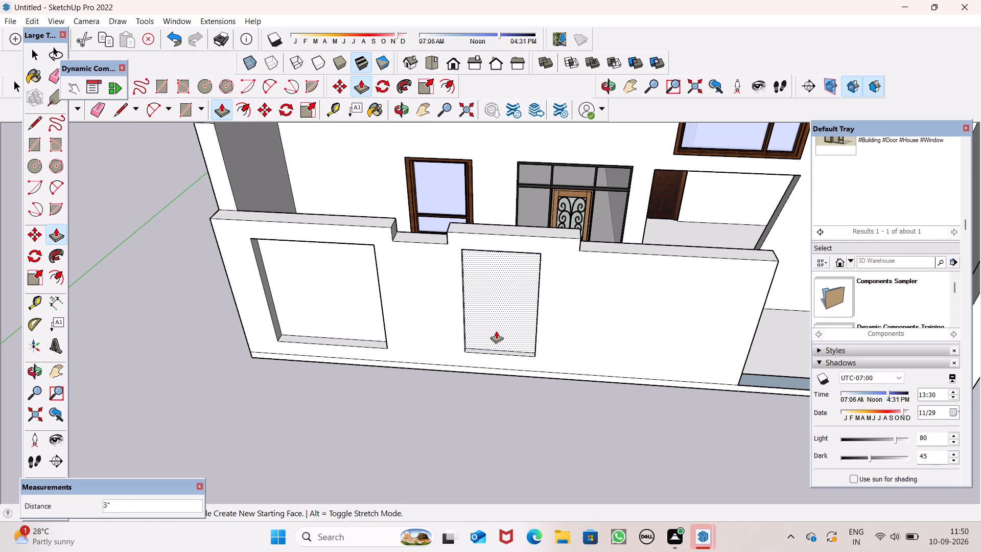
scroll(477, 282, "down", 6)
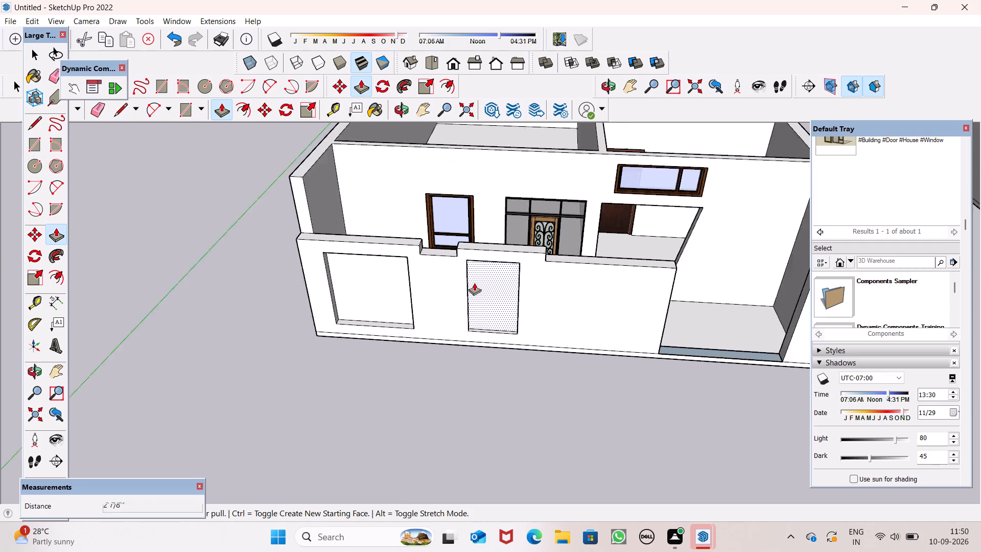
key("space")
Examine the low front wall's two recesses from the front and from above.
scroll(503, 376, "down", 4)
middle_click_drag(560, 363, 555, 283)
scroll(557, 286, "up", 1)
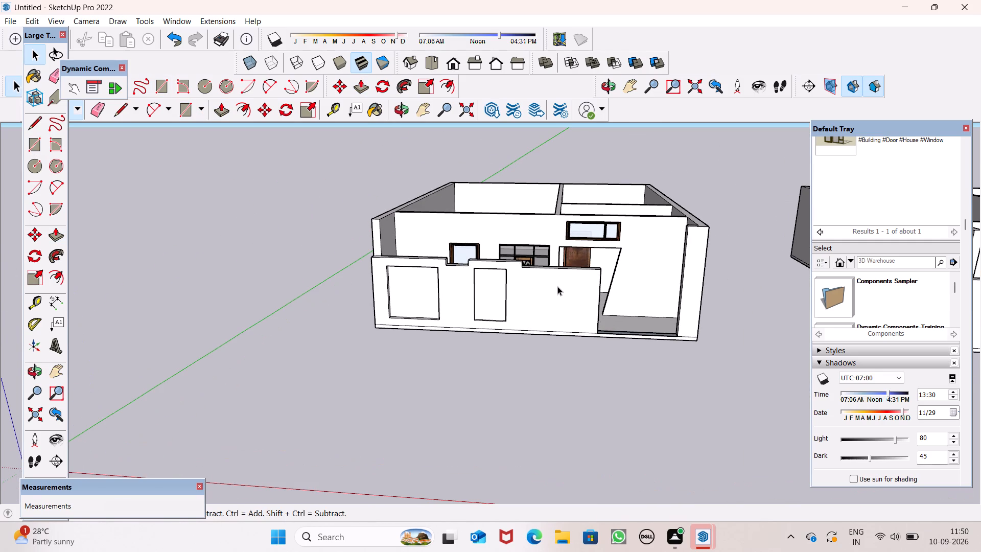
scroll(557, 286, "up", 1)
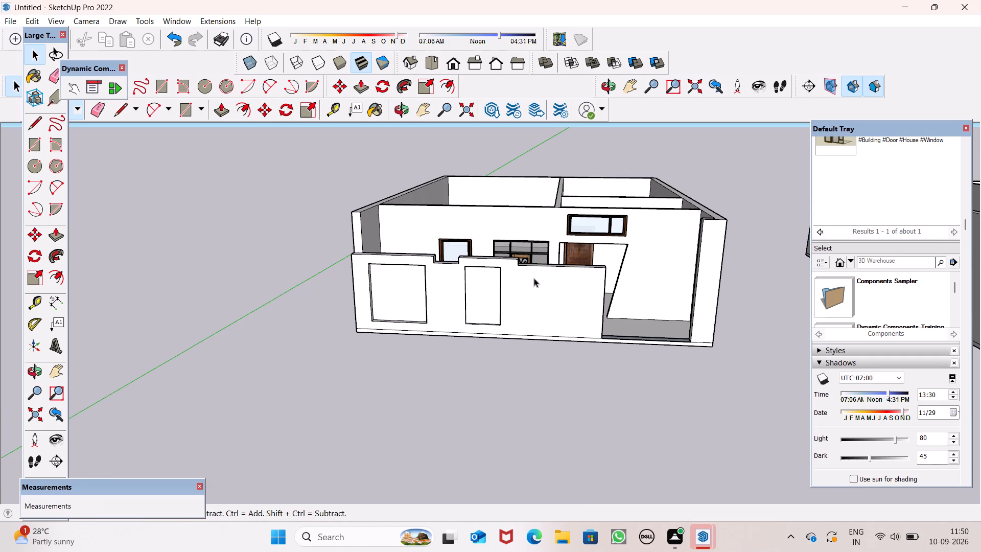
scroll(534, 278, "up", 2)
scroll(533, 278, "down", 1)
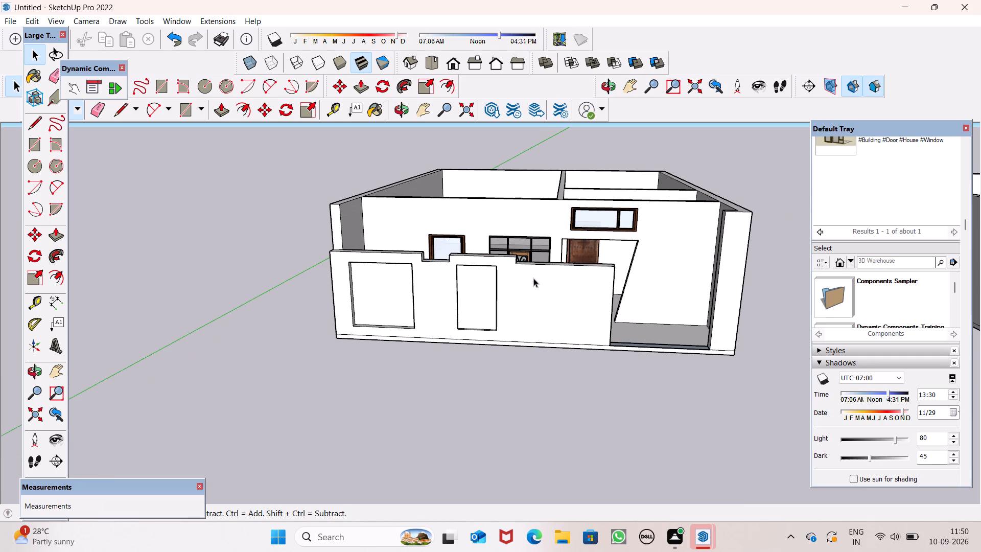
scroll(533, 278, "down", 2)
middle_click_drag(457, 268, 539, 319)
scroll(376, 248, "up", 5)
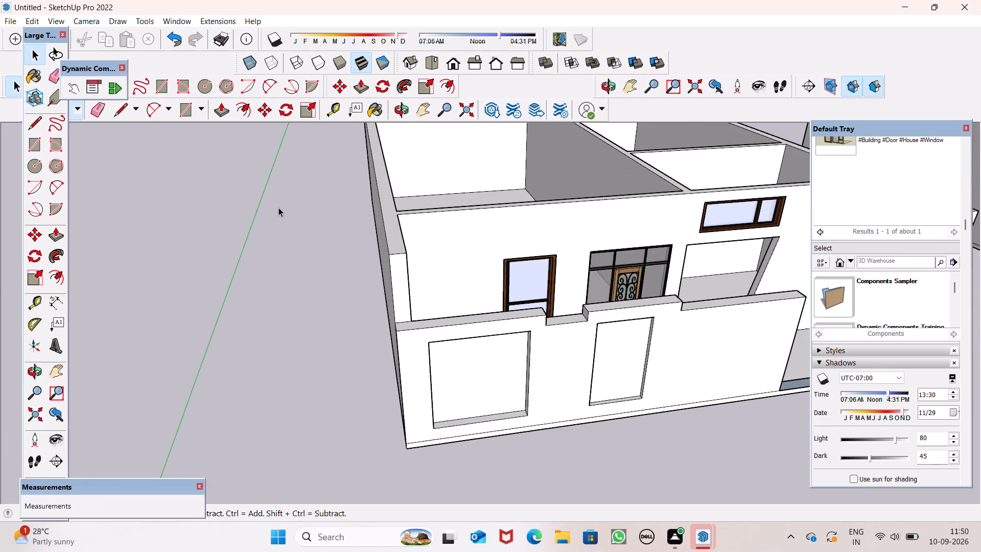
Raise the top face of the low front wall's end section above the wider recess by about 15/16" with Push/Pull.
left_click(218, 112)
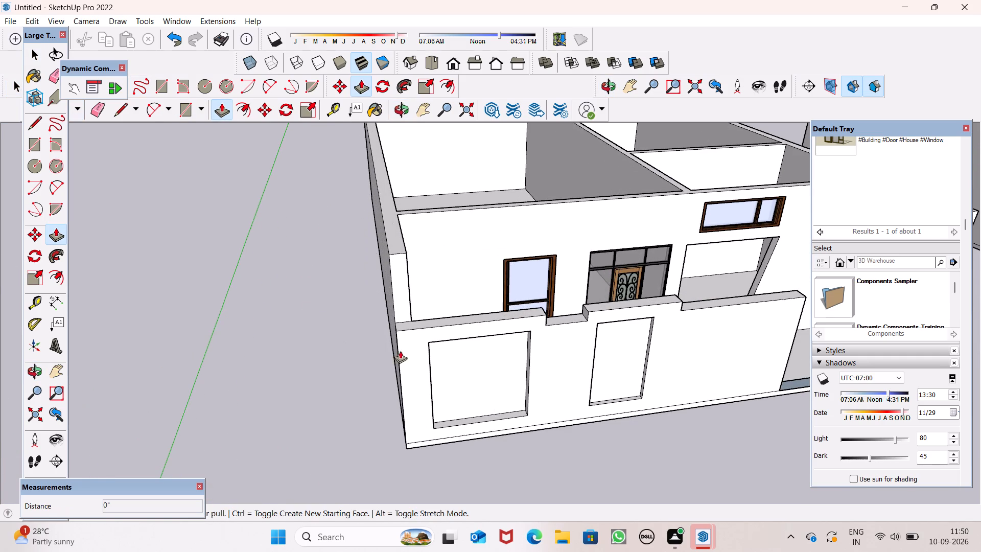
scroll(429, 330, "up", 7)
left_click_drag(417, 311, 417, 307, "ctrl")
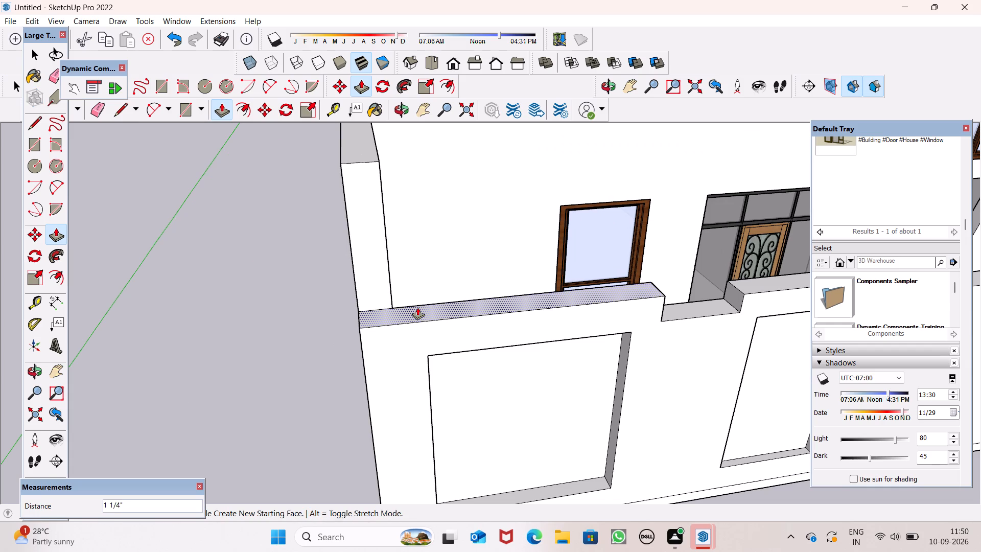
left_click_drag(417, 307, 426, 314, "ctrl")
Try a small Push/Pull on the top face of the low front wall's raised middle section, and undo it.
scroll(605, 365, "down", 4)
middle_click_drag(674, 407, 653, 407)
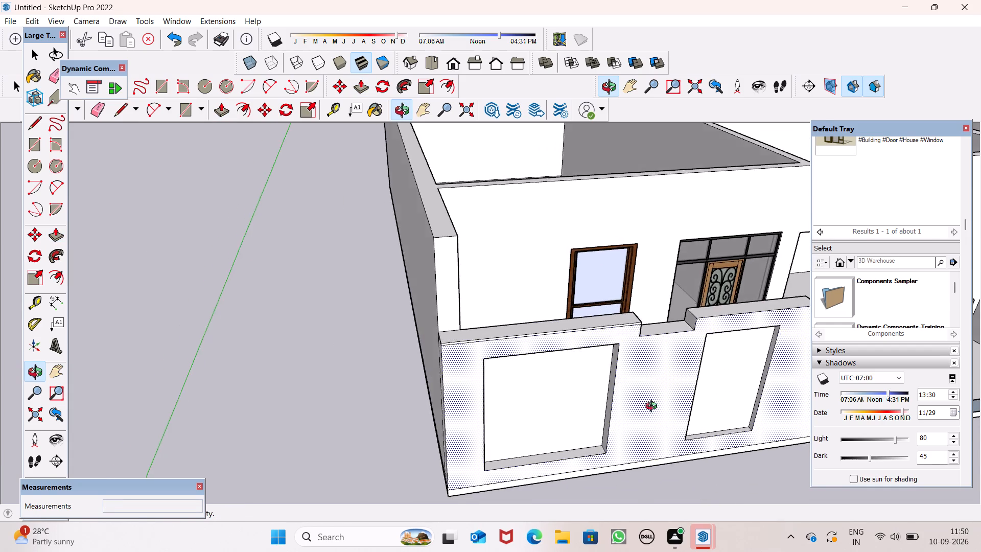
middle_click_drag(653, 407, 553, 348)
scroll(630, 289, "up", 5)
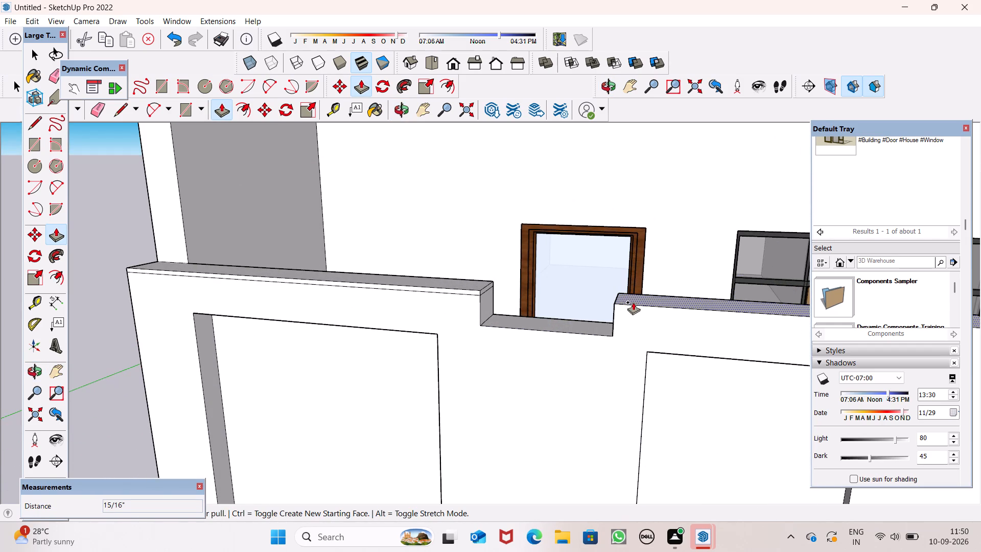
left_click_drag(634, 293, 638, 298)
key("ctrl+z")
Raise the top face of the low front wall's middle section by about 7/8", using the end section as height reference.
middle_click_drag(637, 295, 643, 349)
scroll(641, 357, "up", 5)
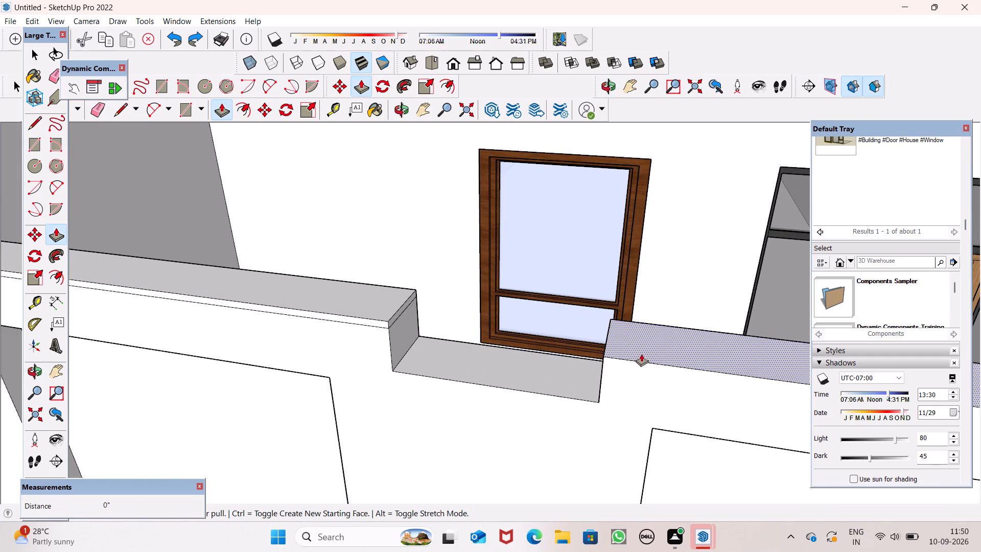
left_click_drag(648, 347, 486, 311)
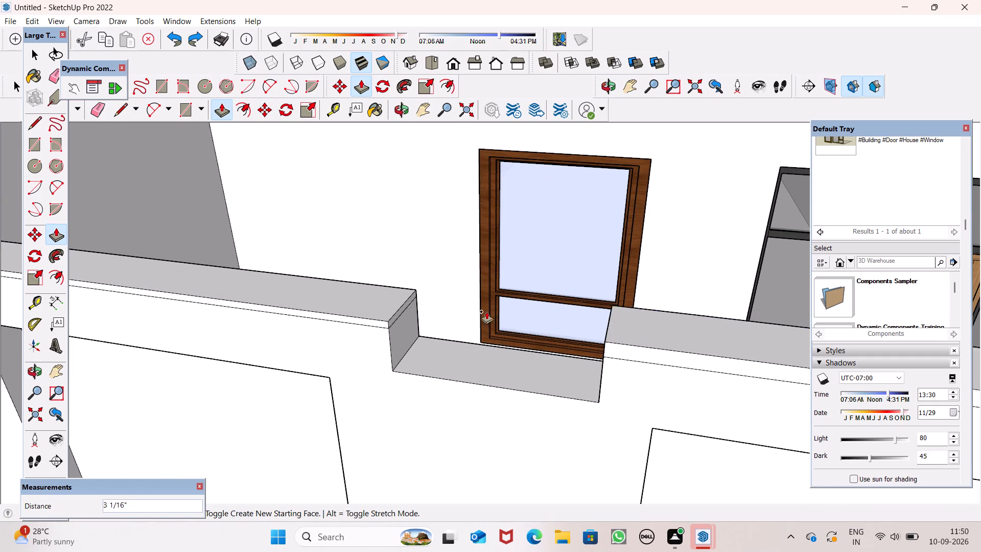
left_click_drag(486, 311, 394, 305)
scroll(416, 268, "down", 5)
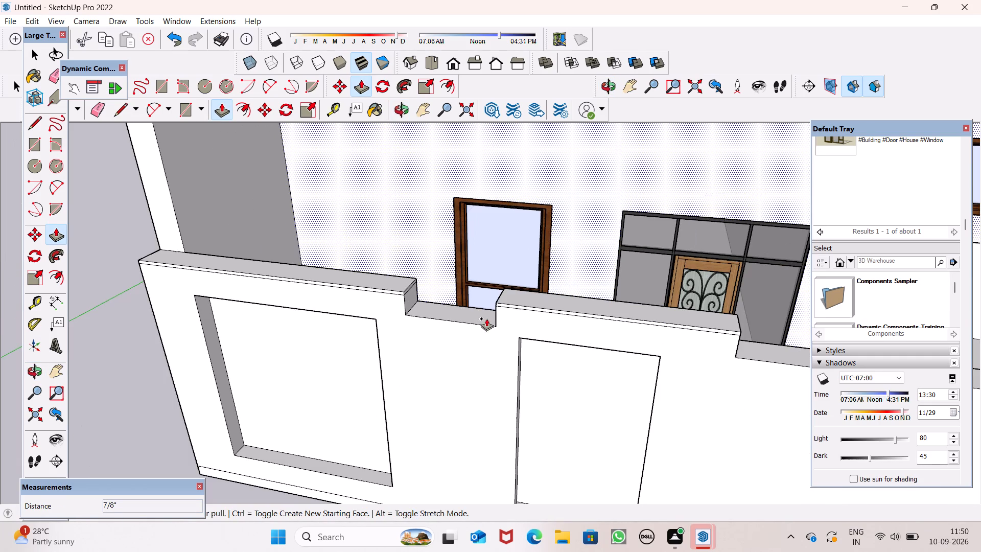
key("space")
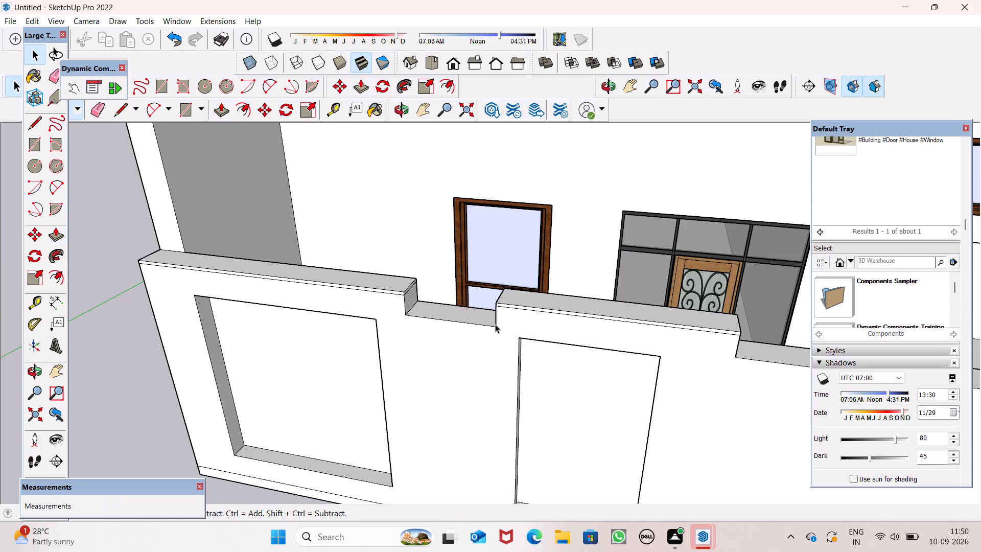
Examine the original house's front and stepped low wall from the side, from above and from the front.
scroll(495, 324, "down", 7)
scroll(648, 314, "down", 7)
middle_click_drag(620, 380, 413, 363)
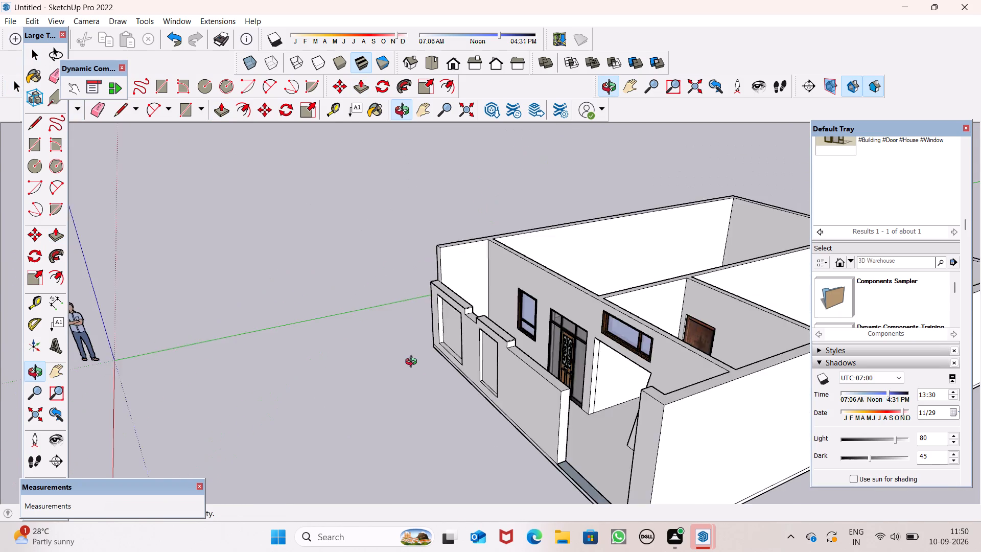
middle_click_drag(413, 363, 640, 395)
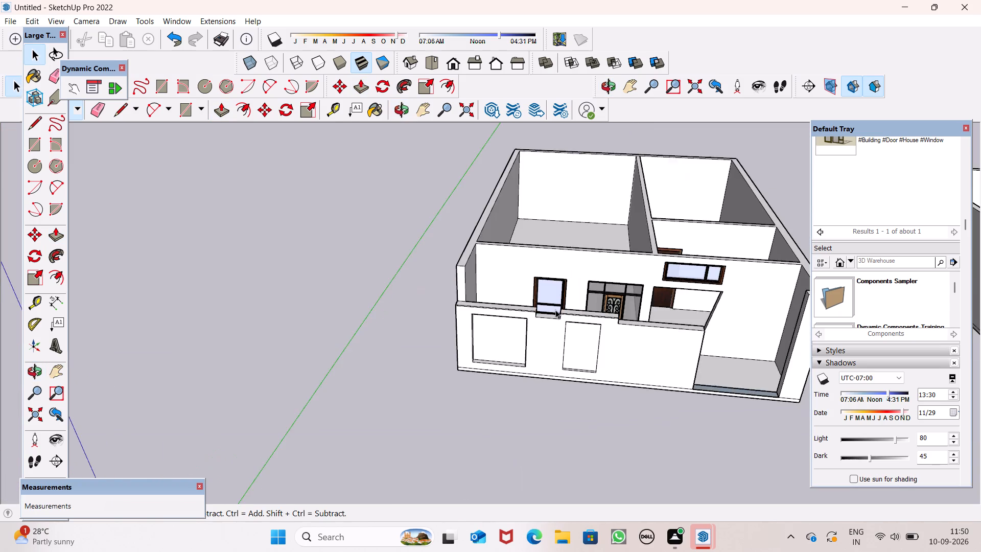
scroll(555, 310, "up", 5)
scroll(522, 289, "down", 6)
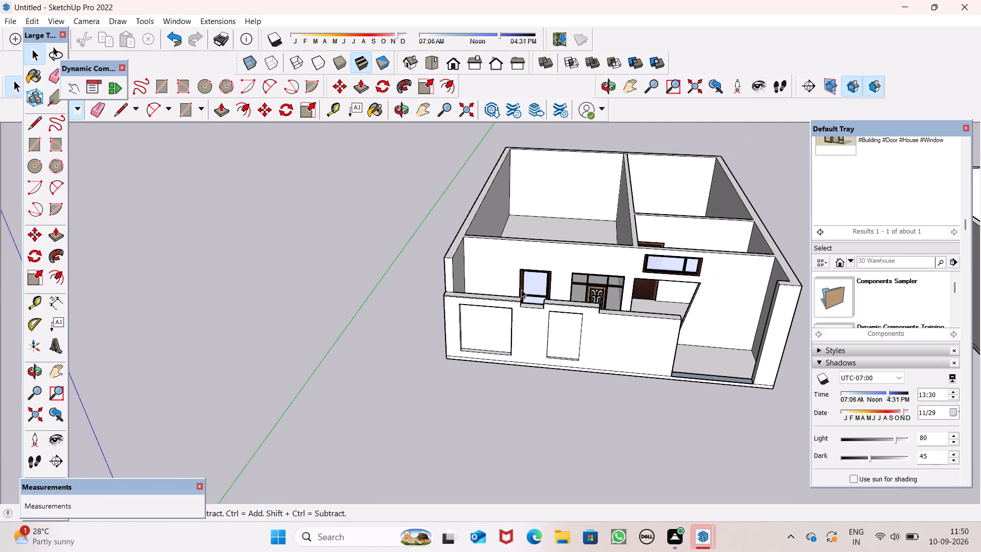
scroll(521, 289, "down", 1)
scroll(611, 306, "down", 2)
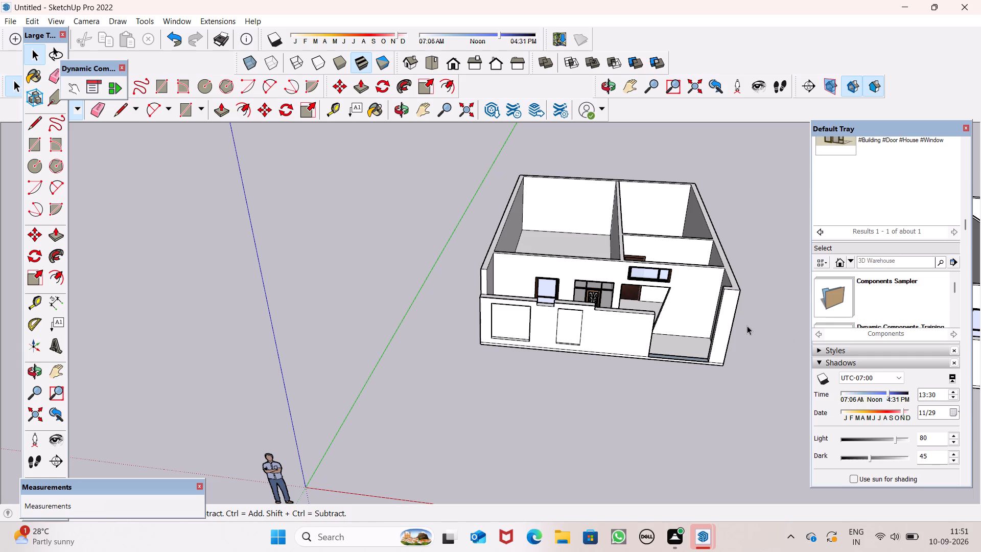
middle_click_drag(643, 397, 661, 388)
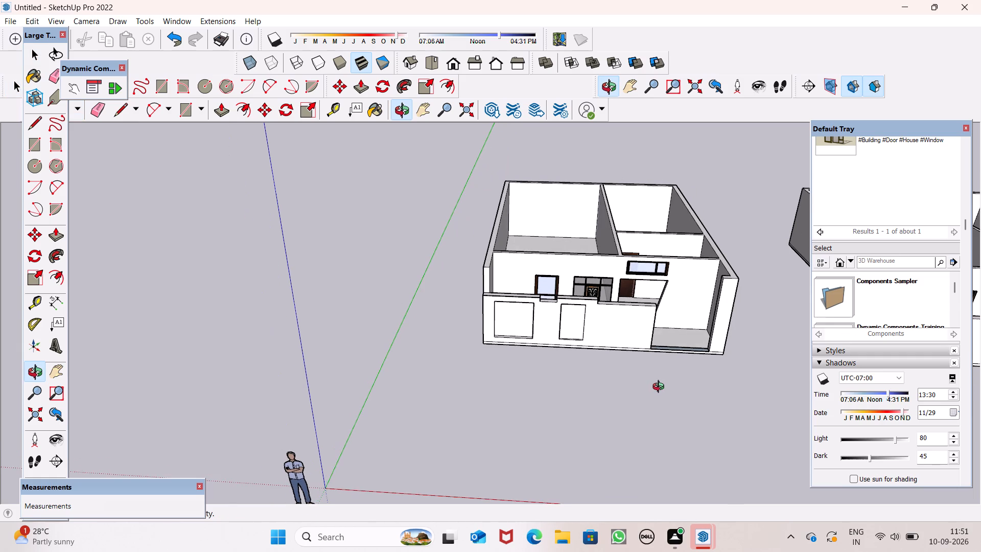
middle_click_drag(661, 388, 664, 386)
scroll(626, 375, "up", 1)
middle_click_drag(617, 378, 625, 356)
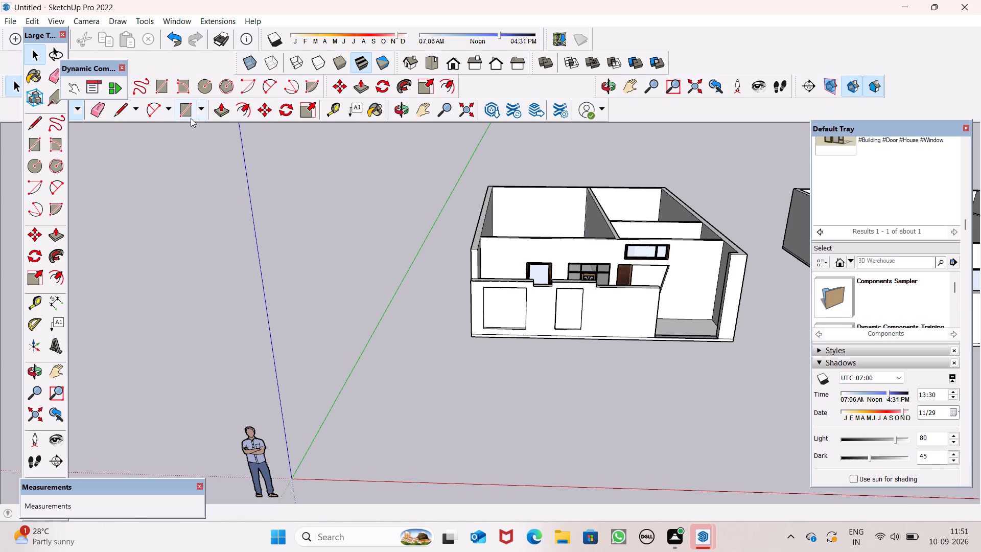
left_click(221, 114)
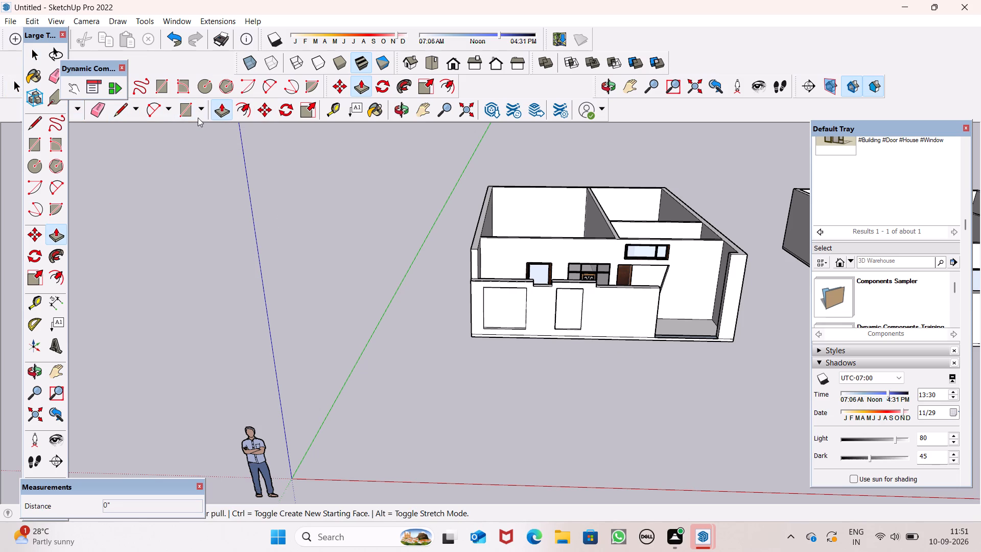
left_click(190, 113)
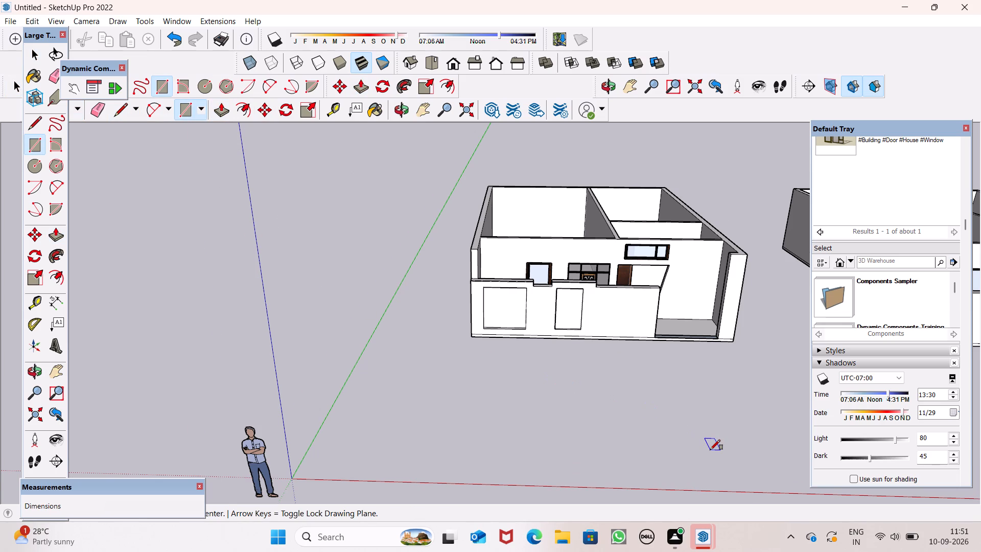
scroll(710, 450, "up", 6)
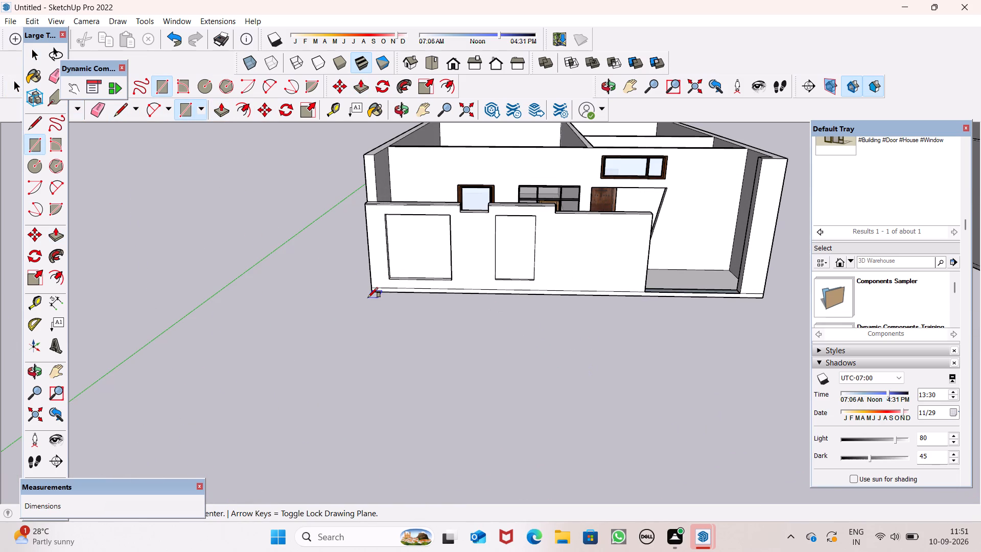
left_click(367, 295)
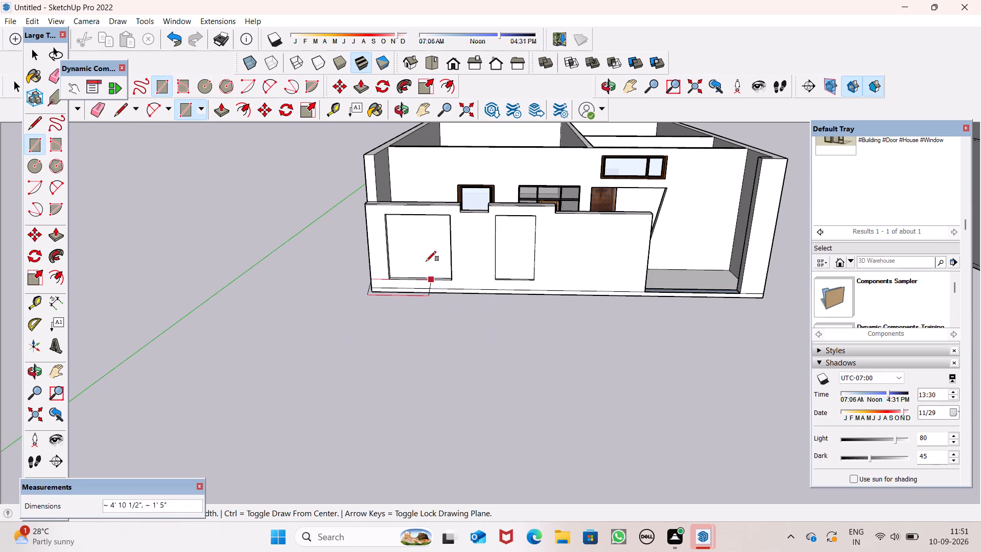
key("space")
Start a rectangle at the base of the low front wall, near the corner below the wider recess.
left_click(179, 118)
scroll(388, 292, "up", 7)
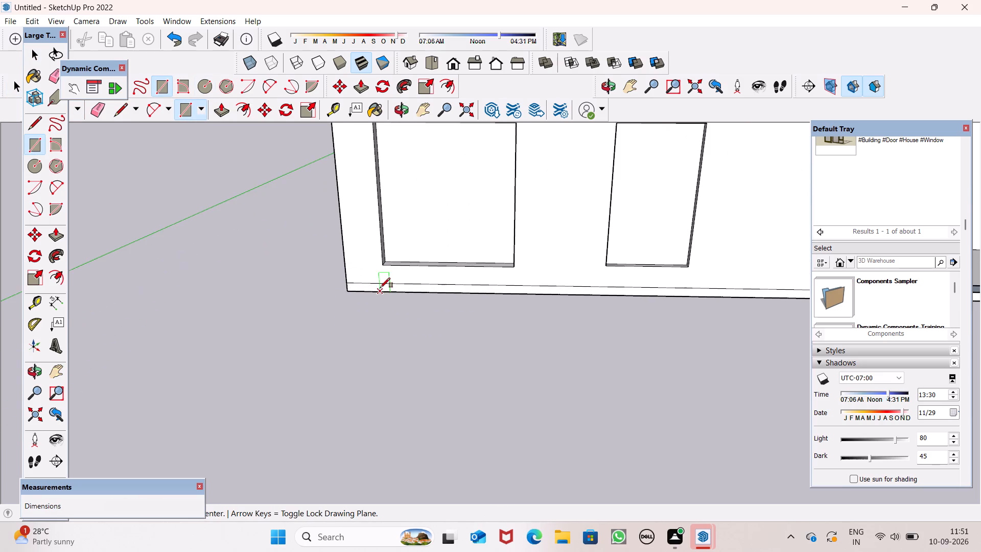
Draw a ground rectangle about 21' by 4' 3" along the base of the front wall, starting from the wall's outer corner.
left_click(348, 291)
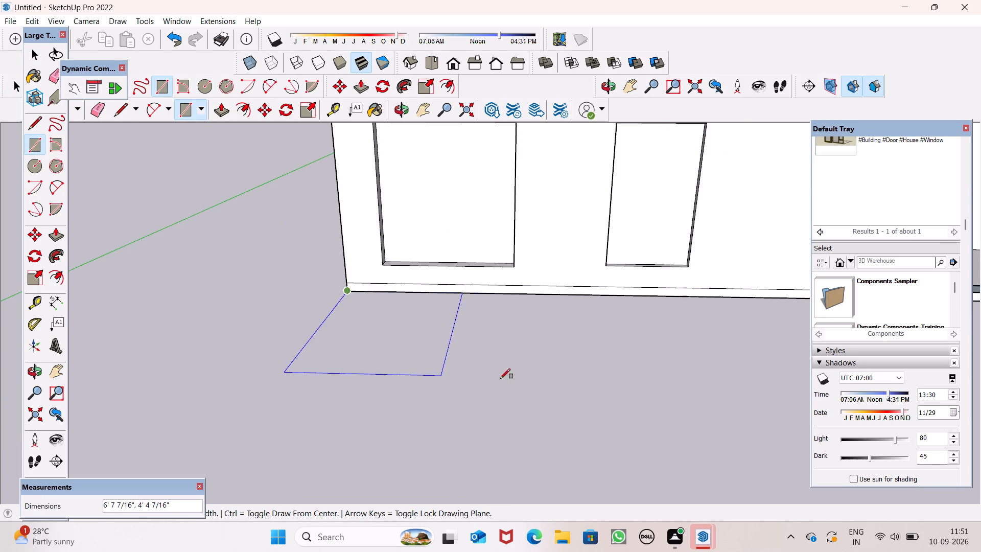
scroll(554, 378, "down", 8)
scroll(636, 371, "down", 5)
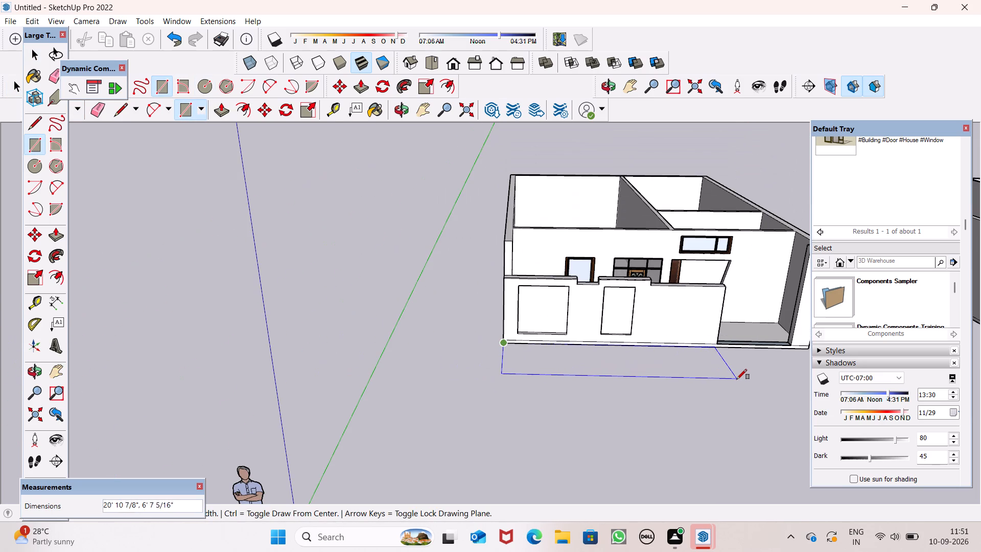
scroll(736, 367, "up", 8)
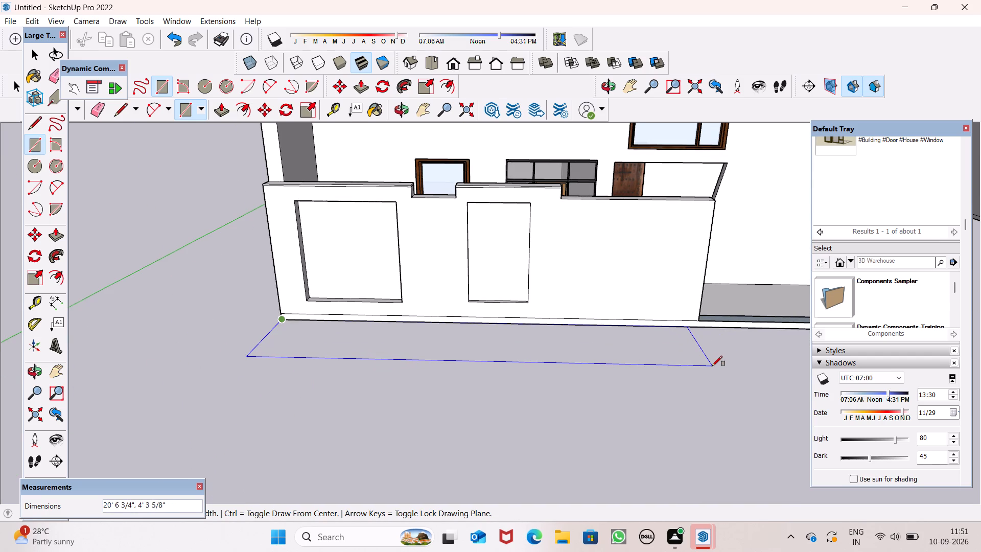
scroll(712, 366, "up", 4)
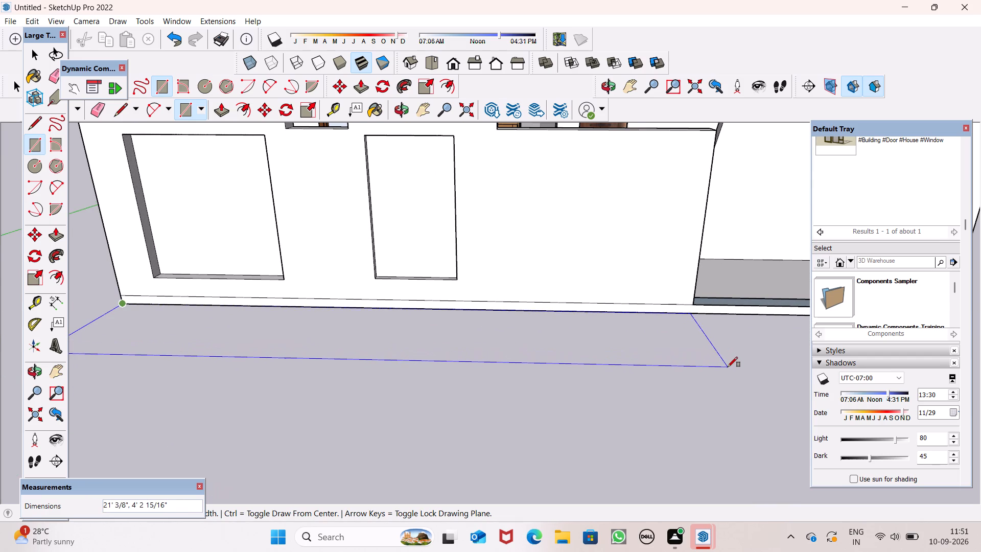
left_click(728, 367)
key("space")
Draw an outward-bulging two-point arc from the wall corner beside the open room to the ground rectangle's front edge.
scroll(633, 242, "down", 4)
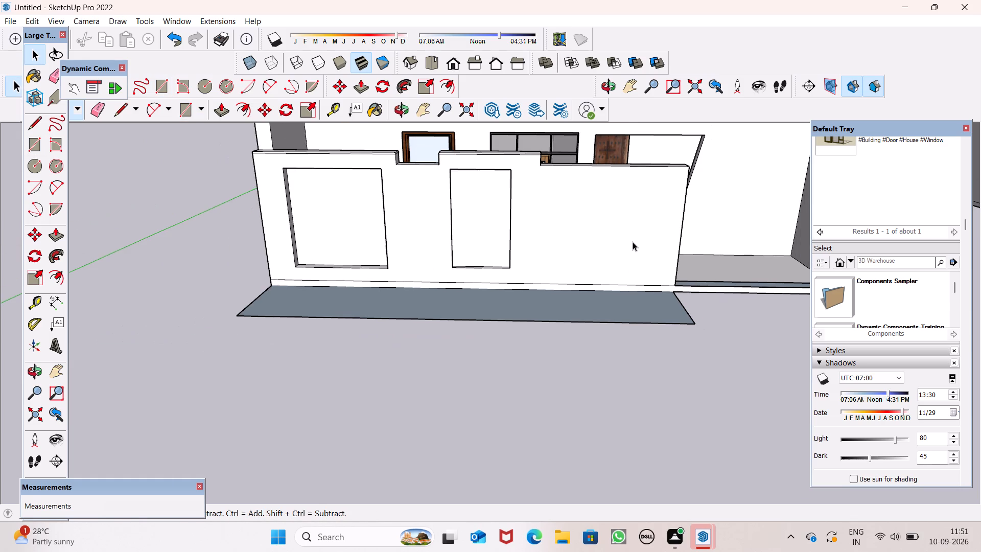
scroll(211, 158, "down", 1)
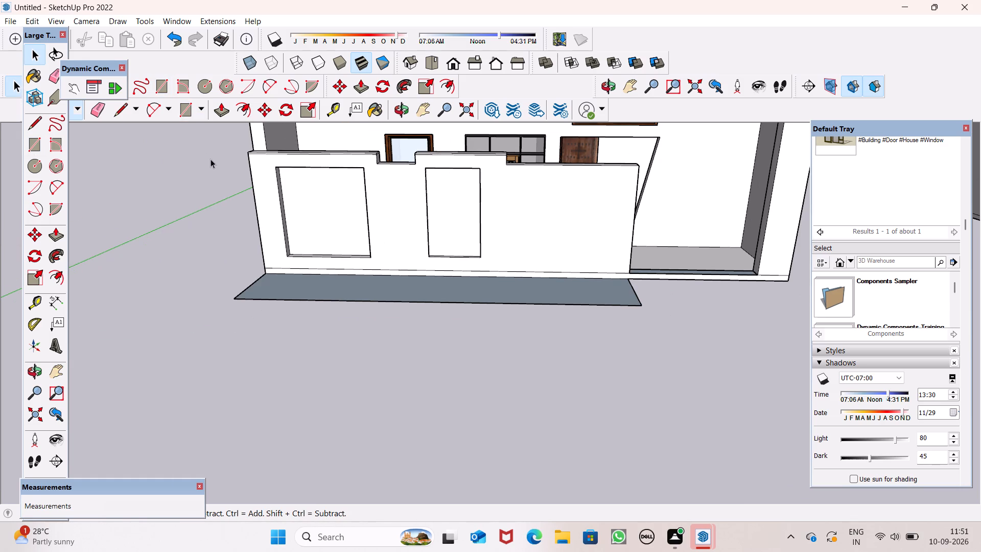
left_click(121, 108)
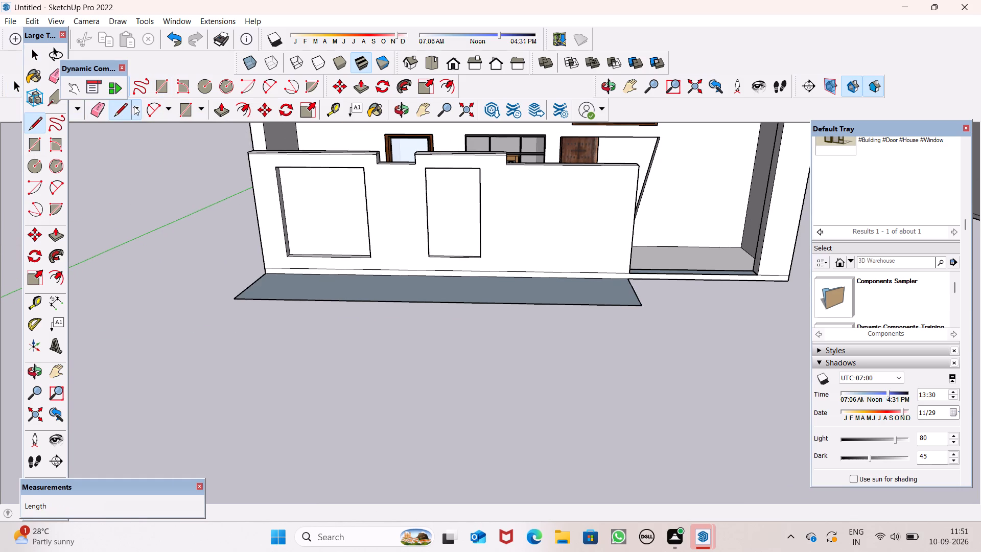
left_click(156, 110)
scroll(625, 273, "up", 3)
scroll(626, 272, "down", 1)
scroll(626, 272, "up", 1)
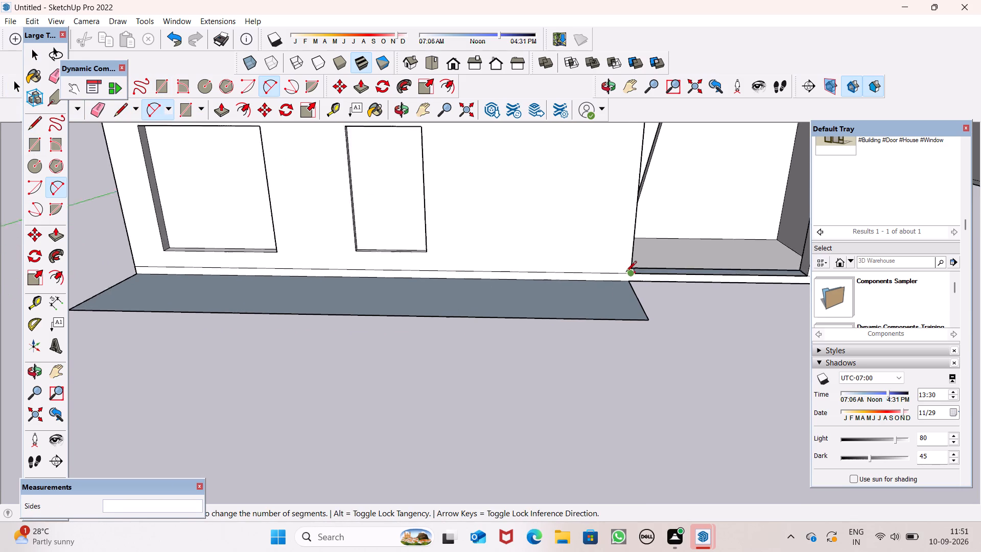
scroll(626, 272, "up", 1)
left_click(630, 282)
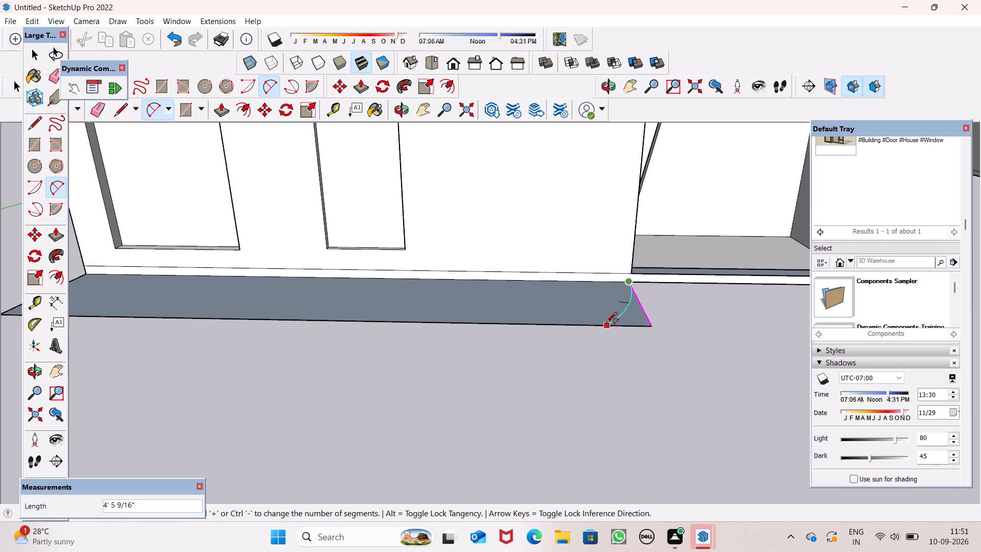
left_click(588, 323)
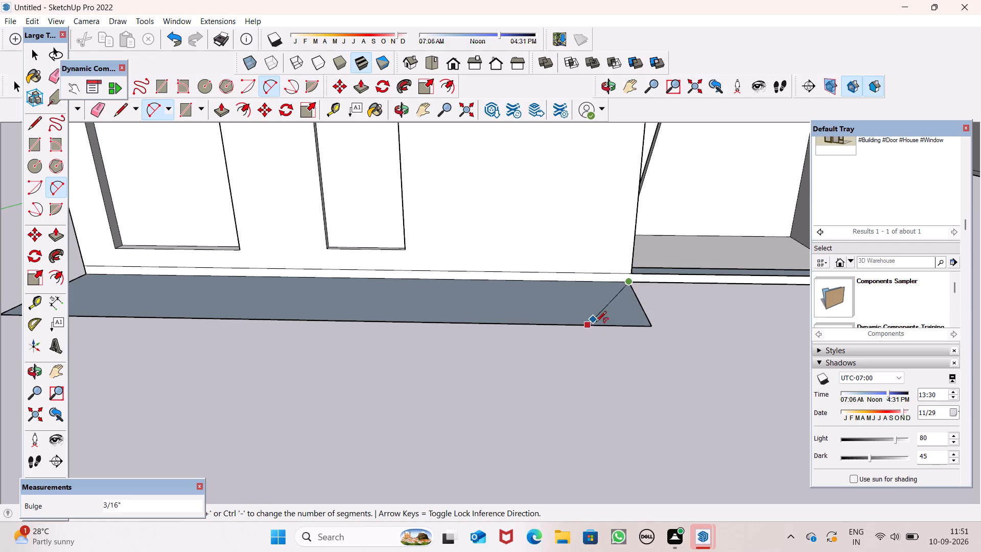
left_click(606, 328)
key("space")
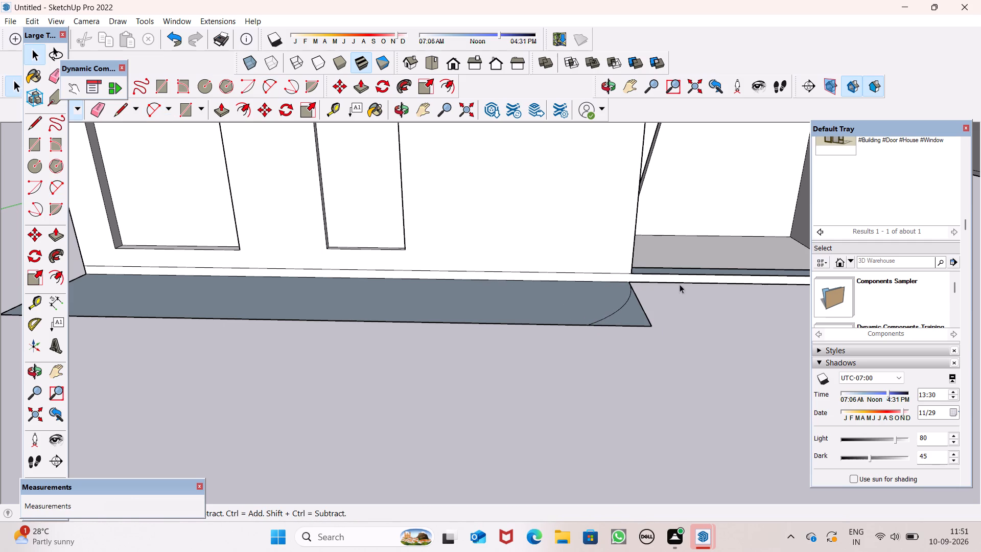
Erase the rectangle's straight edges outside the arc, leaving a rounded end.
left_click(96, 112)
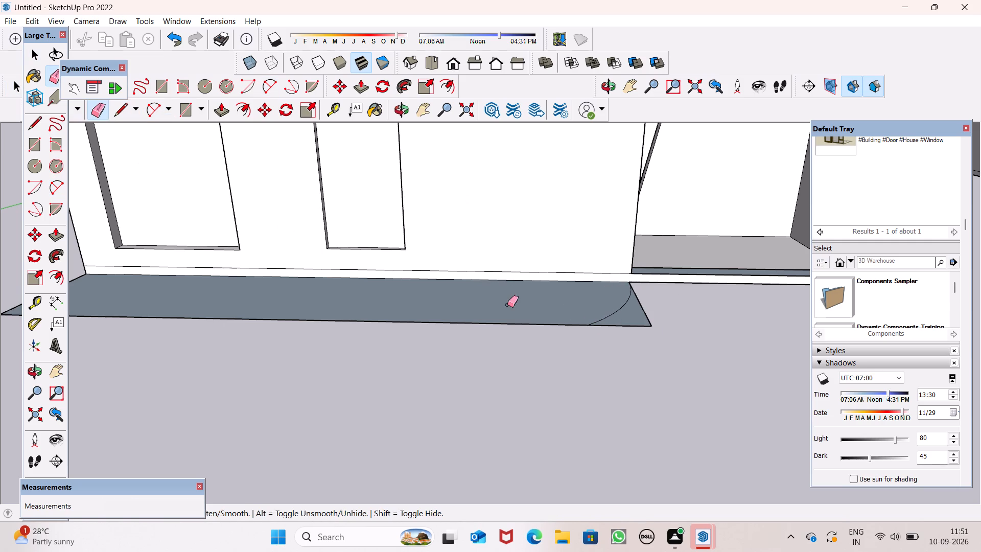
left_click_drag(655, 315, 639, 332)
key("space")
key("space")
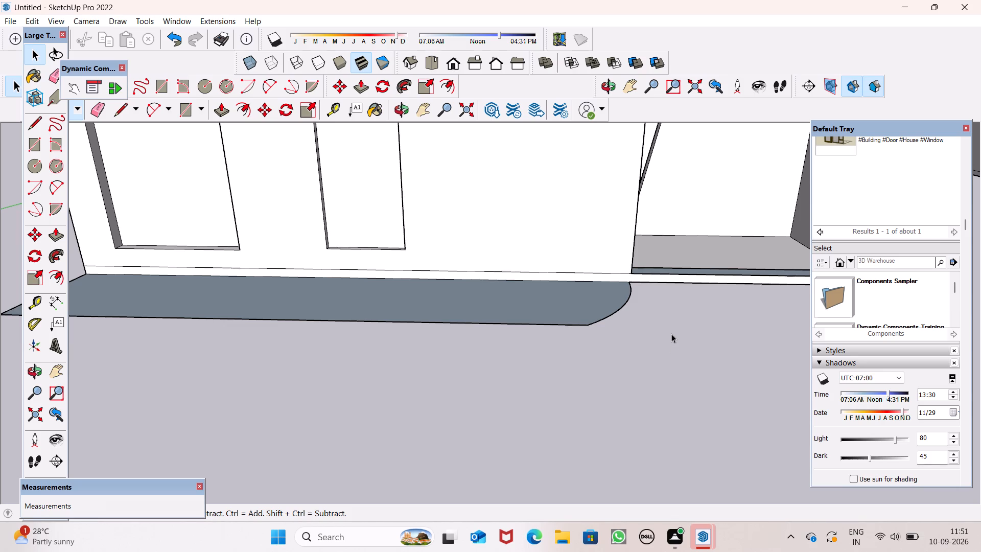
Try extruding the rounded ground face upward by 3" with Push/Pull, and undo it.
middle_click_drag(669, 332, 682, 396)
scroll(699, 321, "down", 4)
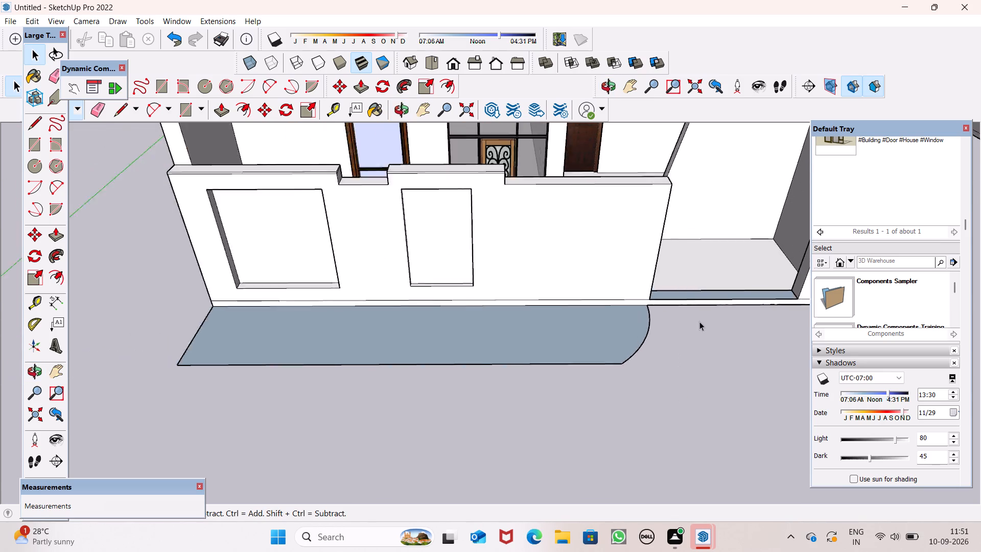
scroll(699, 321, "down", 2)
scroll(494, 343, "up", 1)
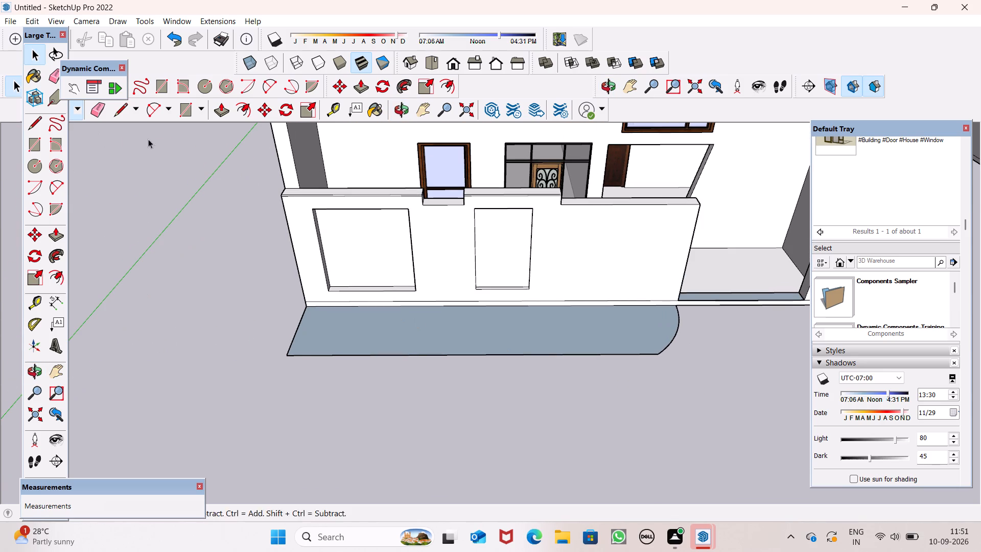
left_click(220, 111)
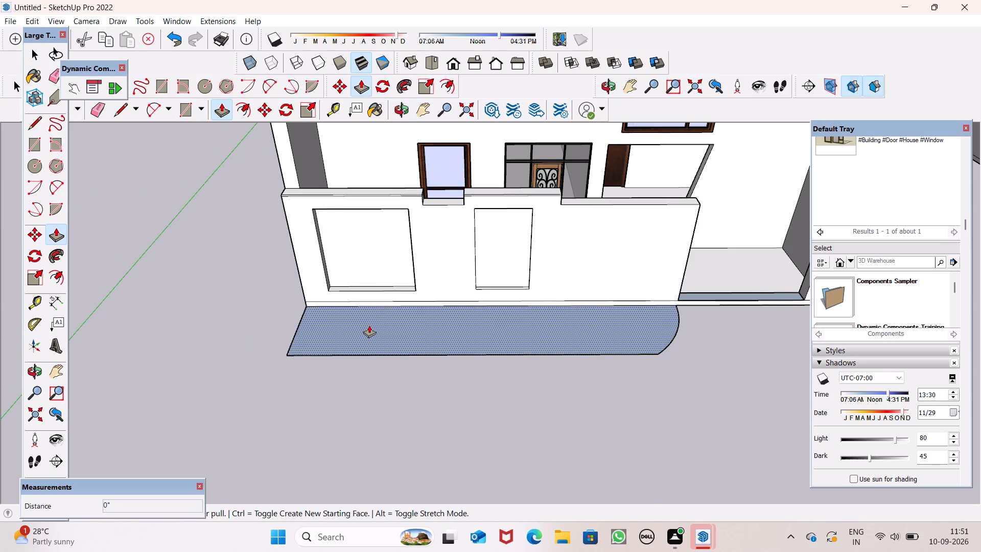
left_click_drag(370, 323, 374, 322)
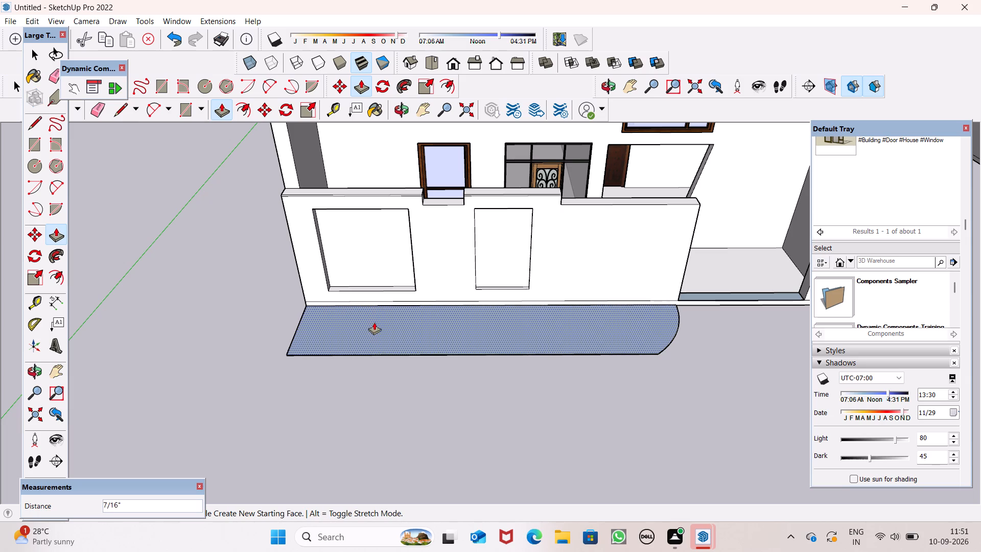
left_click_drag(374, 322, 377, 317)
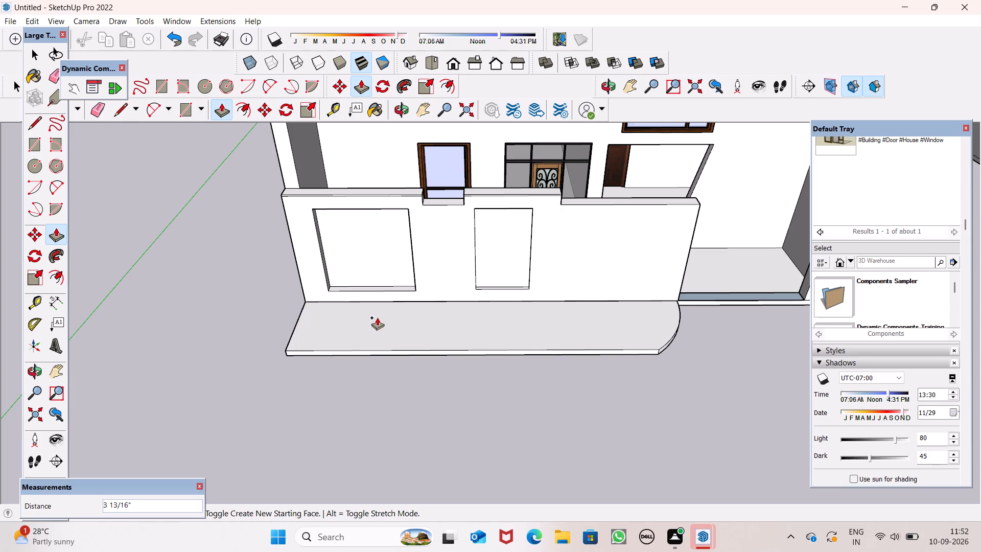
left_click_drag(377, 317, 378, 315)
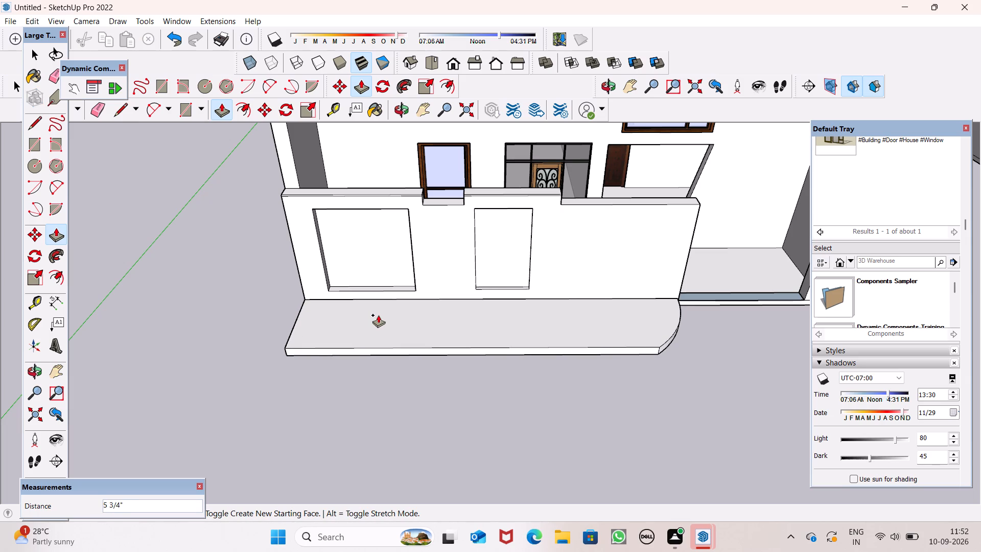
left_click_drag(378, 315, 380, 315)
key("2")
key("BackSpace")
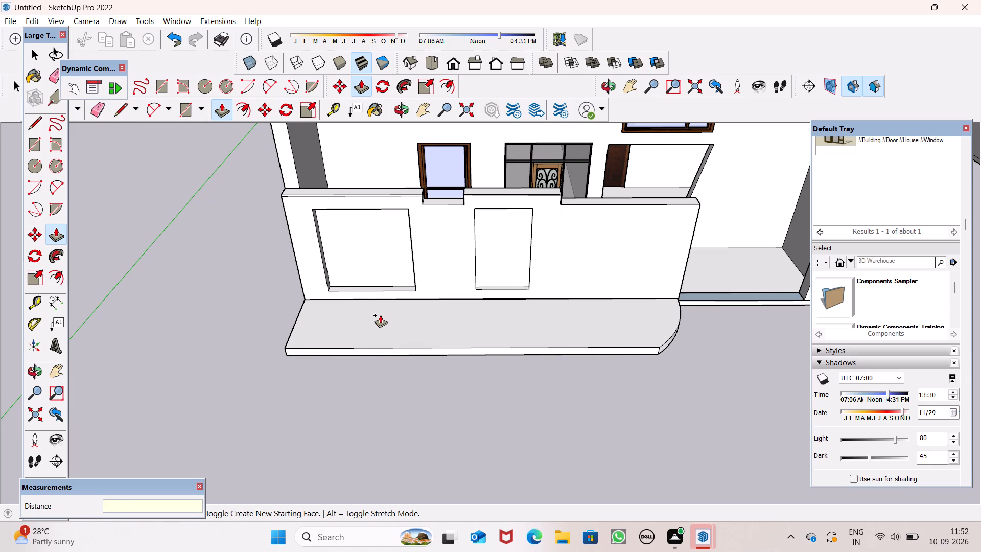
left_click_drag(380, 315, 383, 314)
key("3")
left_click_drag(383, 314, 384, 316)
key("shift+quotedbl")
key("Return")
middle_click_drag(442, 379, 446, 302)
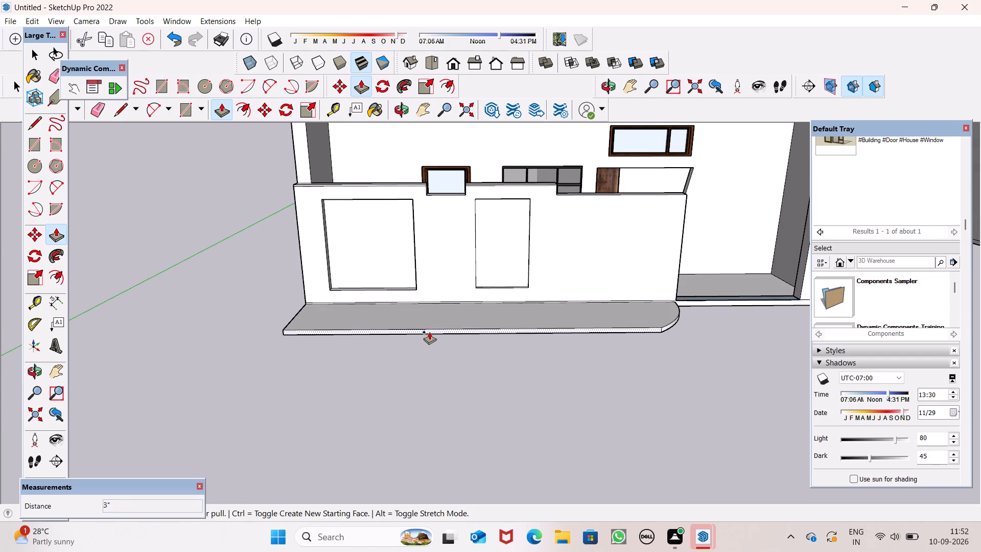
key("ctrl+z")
Extrude the rounded ground face upward 6" with Push/Pull to form a platform.
left_click_drag(433, 320, 432, 311)
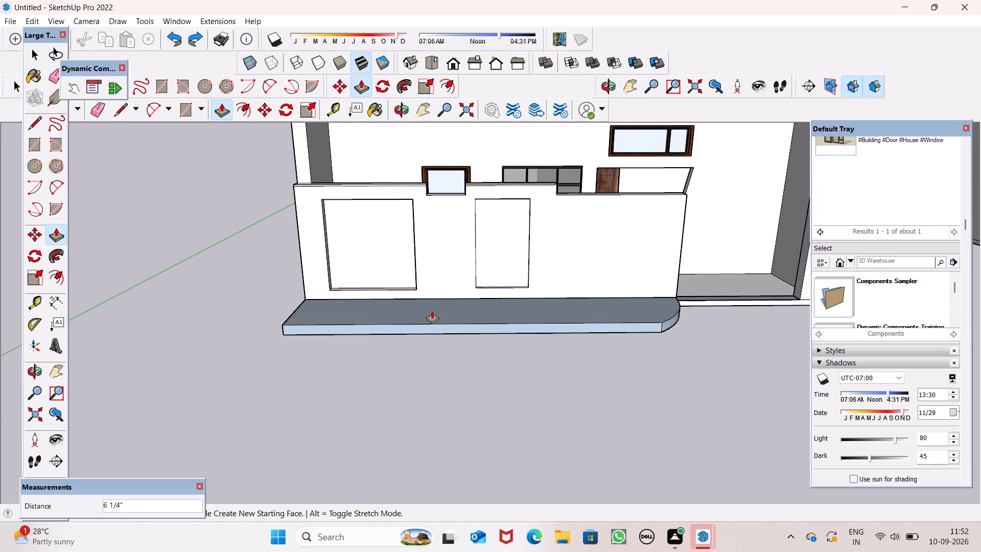
left_click_drag(432, 311, 433, 314)
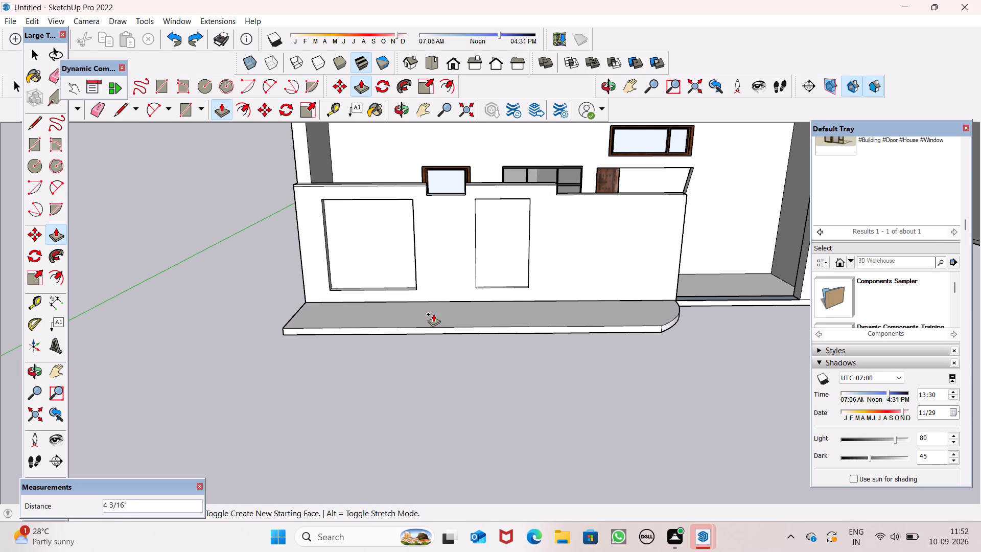
left_click_drag(433, 314, 433, 312)
type("6\"")
key("Return")
key("space")
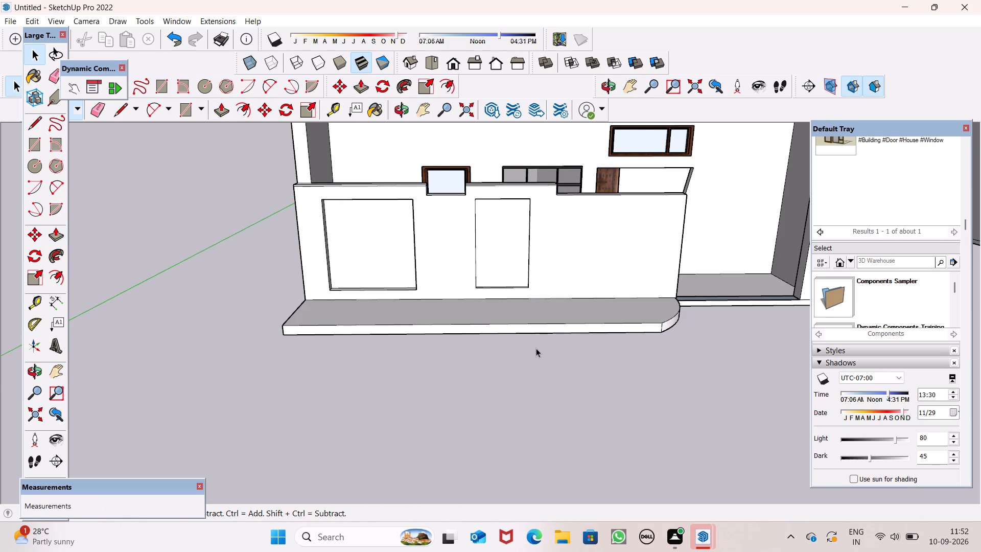
Draw a line about 4' 3" long across the platform's top near its square end, from the wall to the front edge.
scroll(533, 345, "down", 1)
middle_click_drag(547, 343, 541, 298)
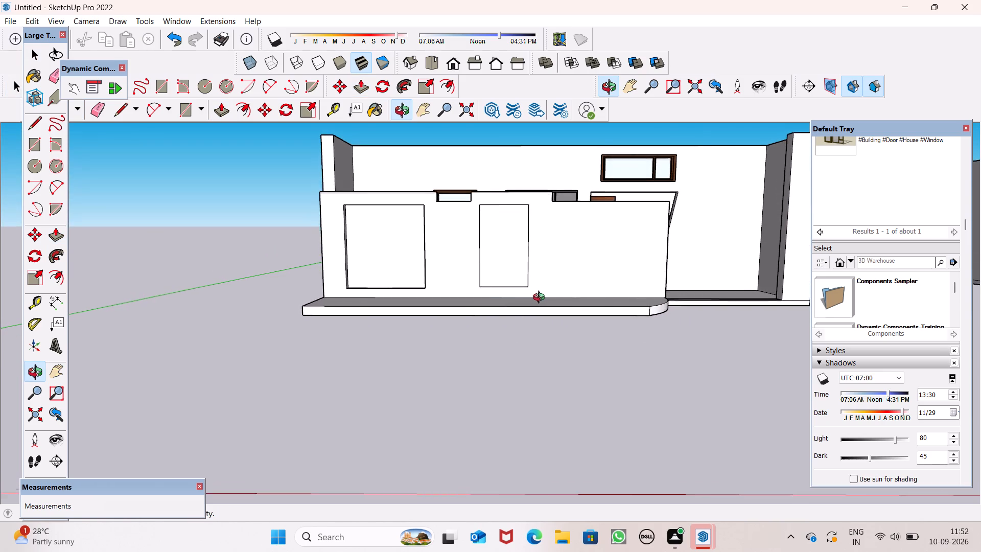
middle_click_drag(541, 298, 542, 300)
scroll(542, 300, "down", 1)
scroll(599, 309, "up", 1)
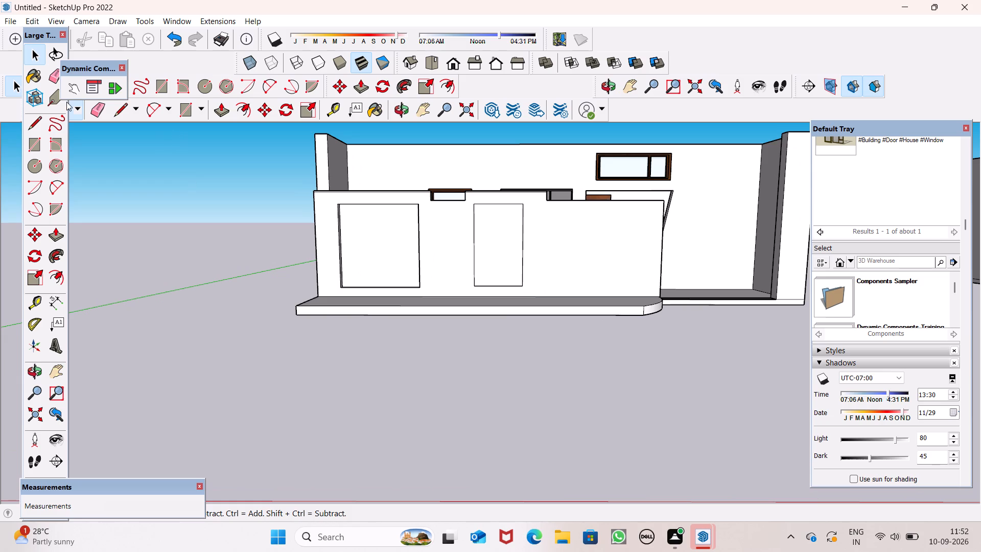
left_click(114, 109)
scroll(217, 270, "up", 1)
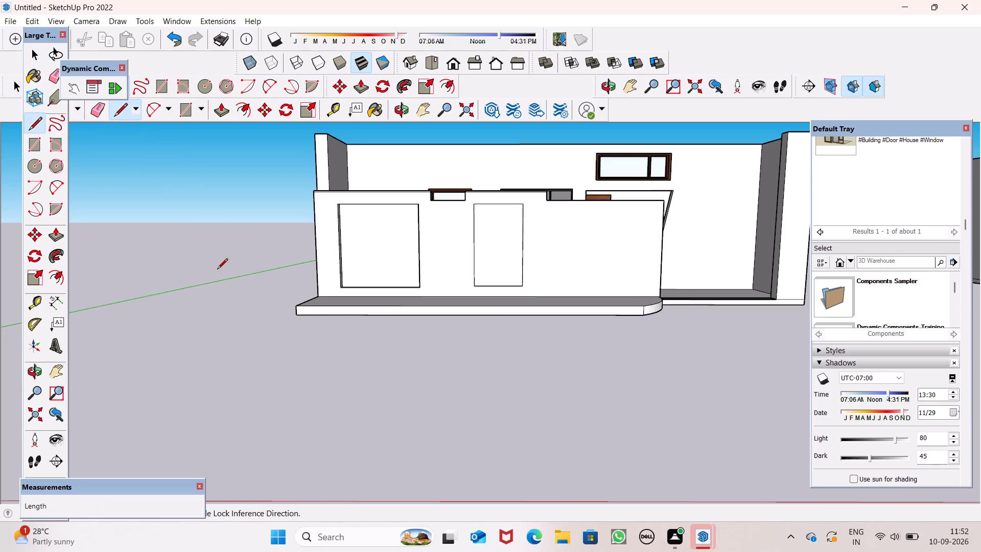
scroll(217, 270, "up", 3)
scroll(415, 317, "down", 4)
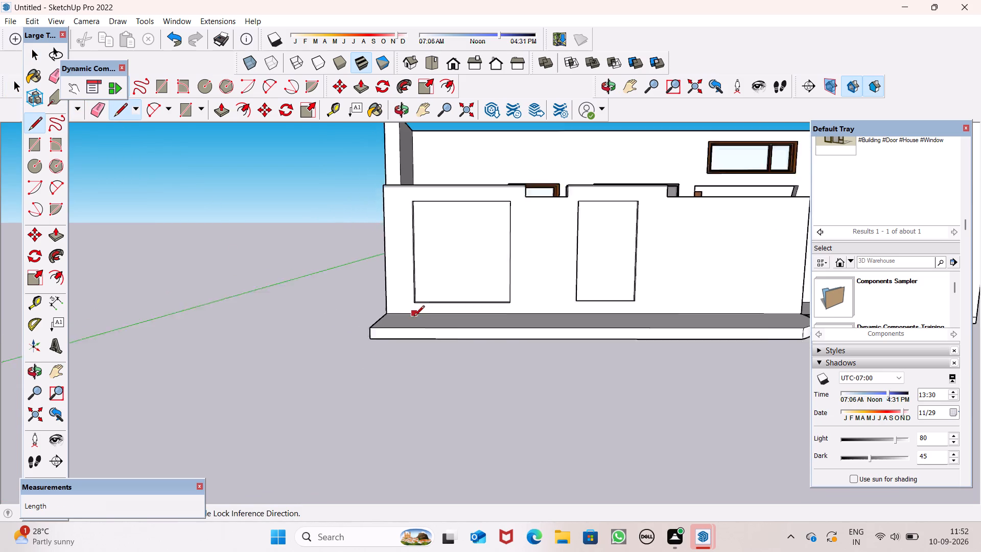
middle_click_drag(466, 339, 455, 463)
scroll(426, 349, "up", 4)
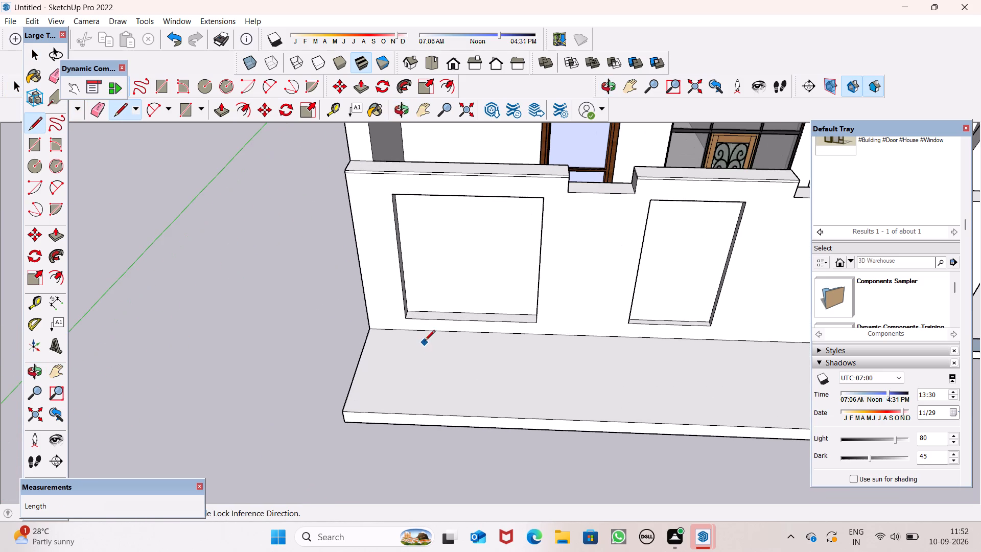
left_click(416, 330)
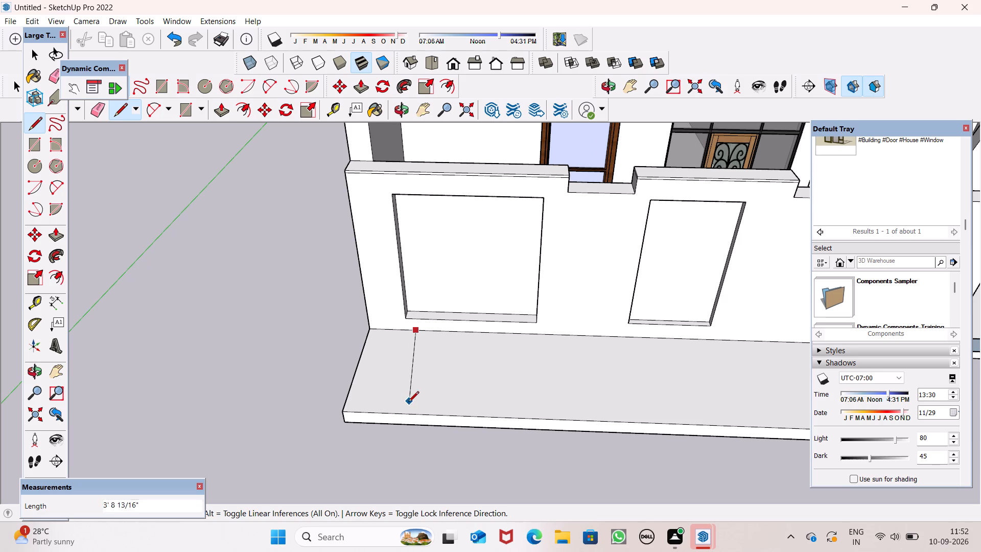
left_click(400, 414)
key("space")
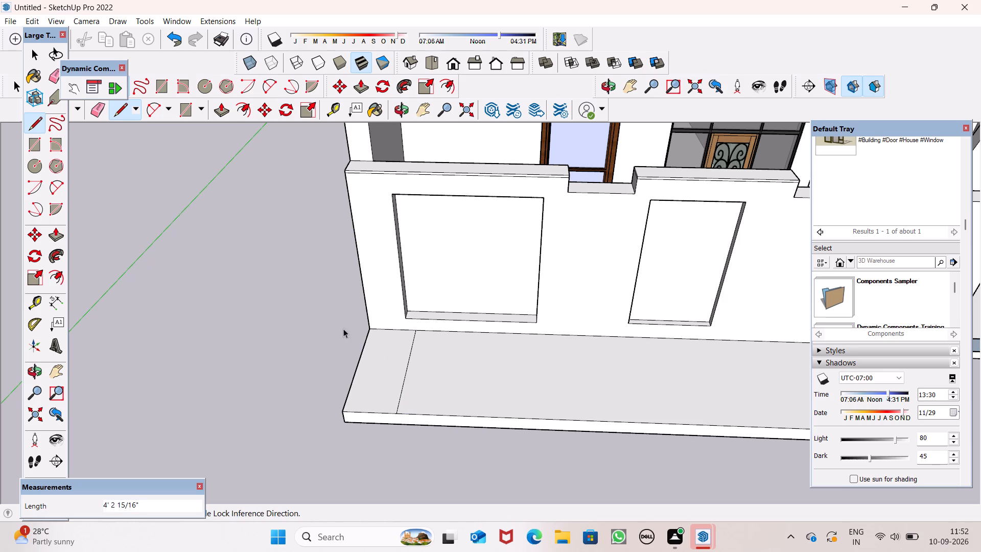
Copy the cross line along the platform's length at about 1' 11 1/2" spacing and multiply it into six copies.
scroll(254, 307, "down", 6)
left_click(335, 355)
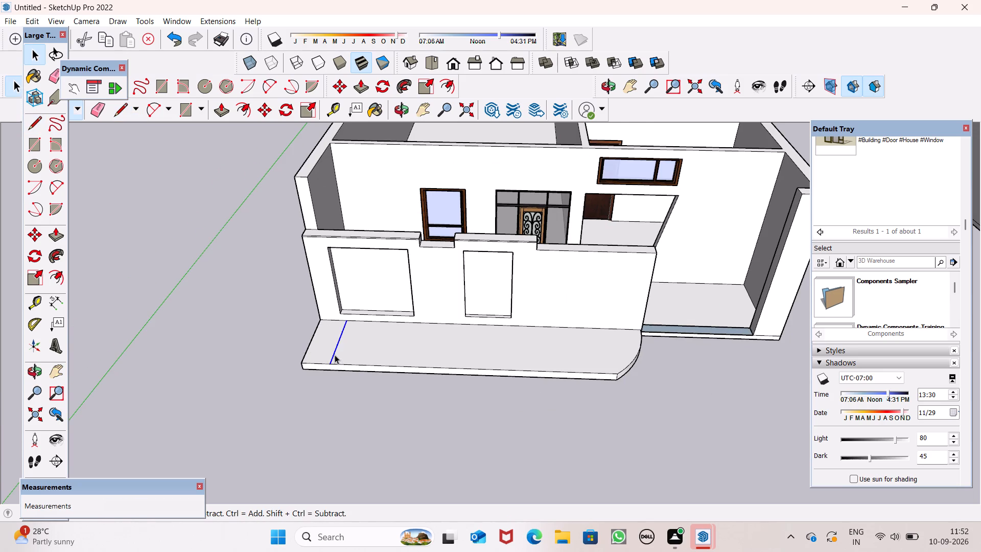
scroll(342, 341, "up", 5)
key("m")
key("Return")
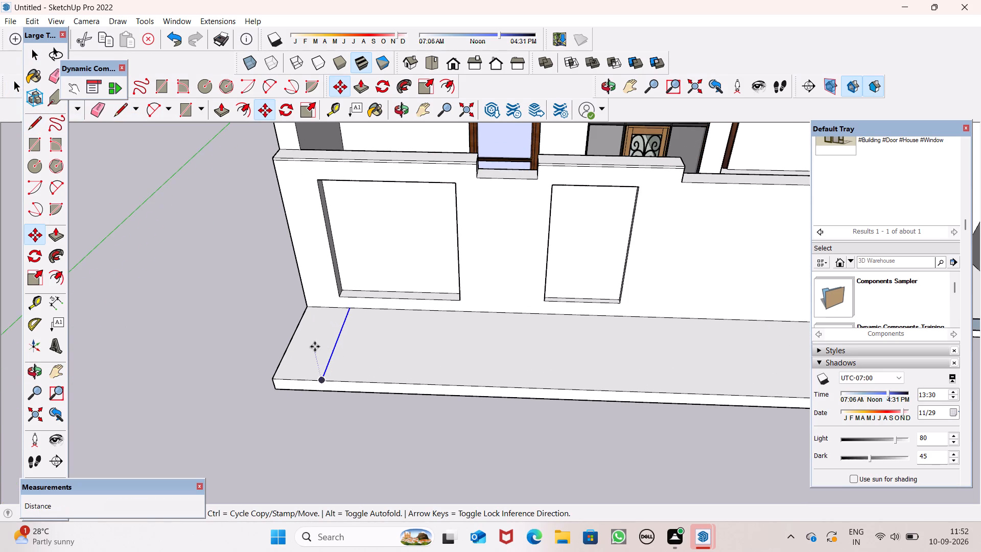
left_click_drag(334, 359, 384, 360)
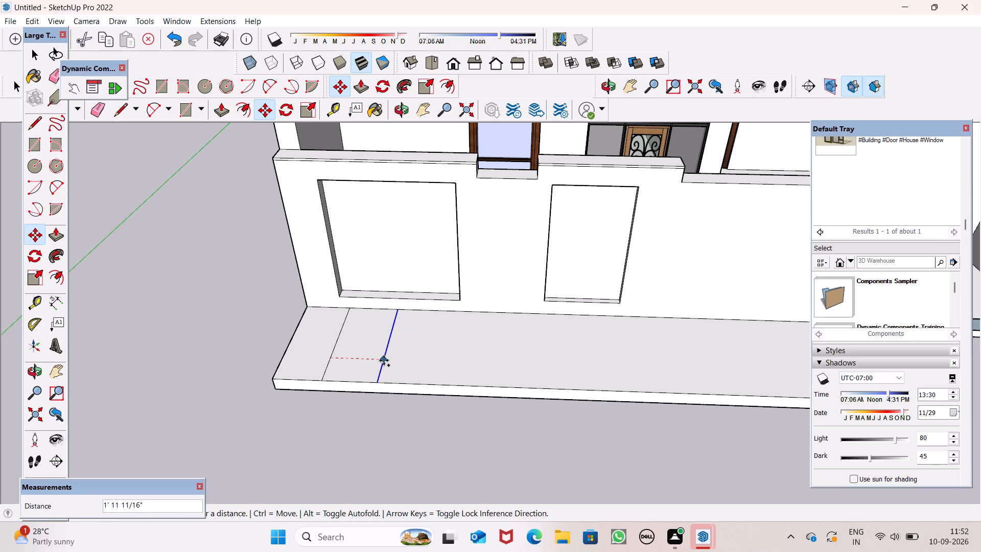
left_click_drag(384, 360, 383, 361)
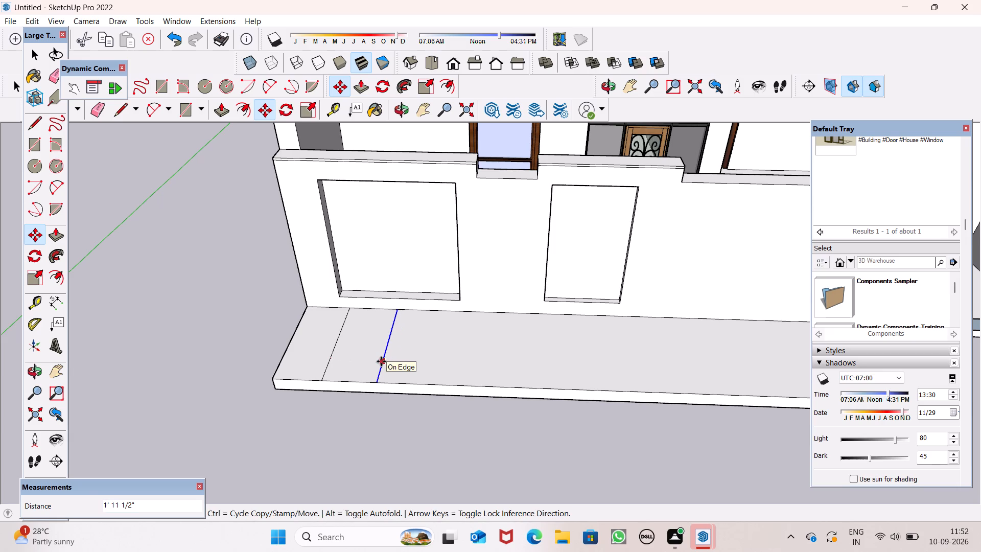
key("shift+asterisk")
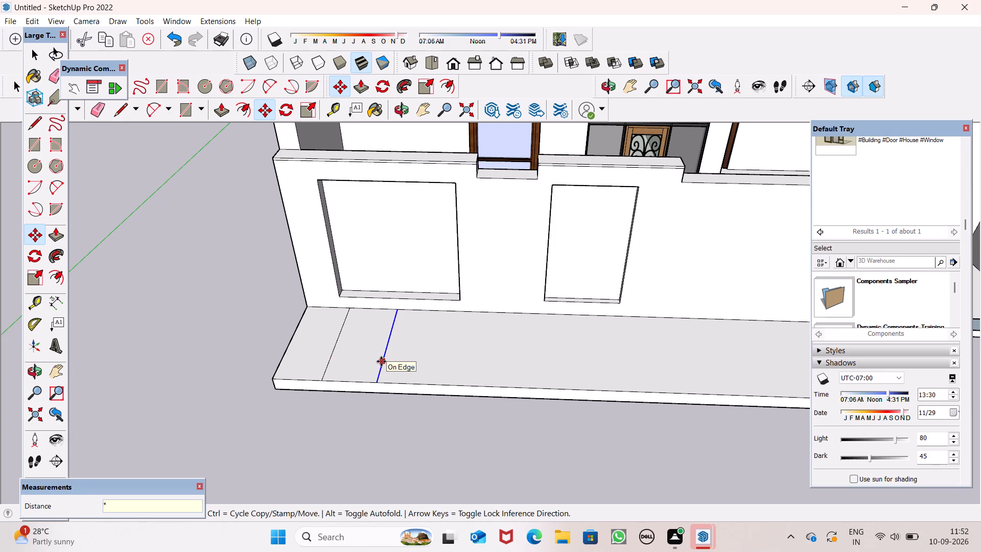
key("6")
key("Return")
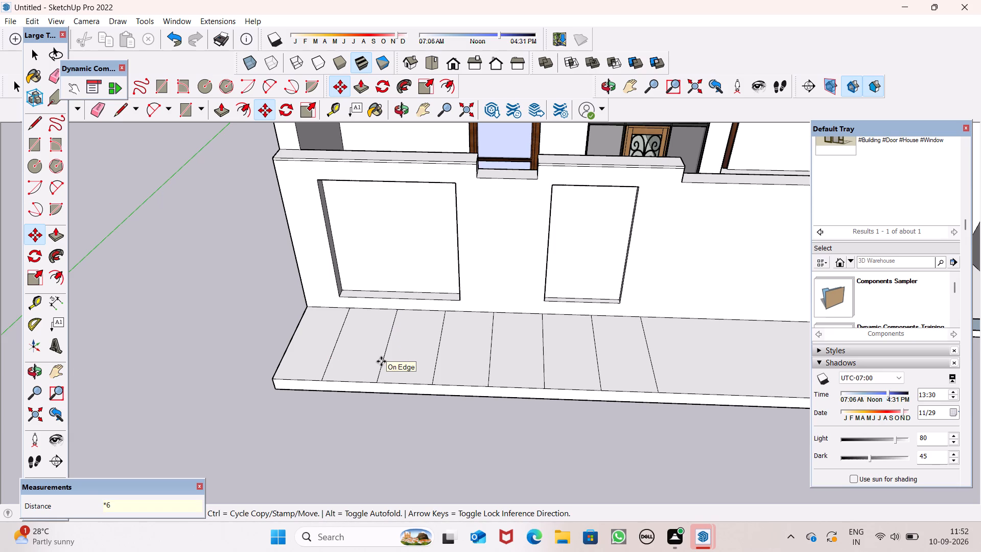
Copy the last cross line toward the rounded end at about 1' 7" spacing and multiply it into three copies.
scroll(494, 382, "down", 7)
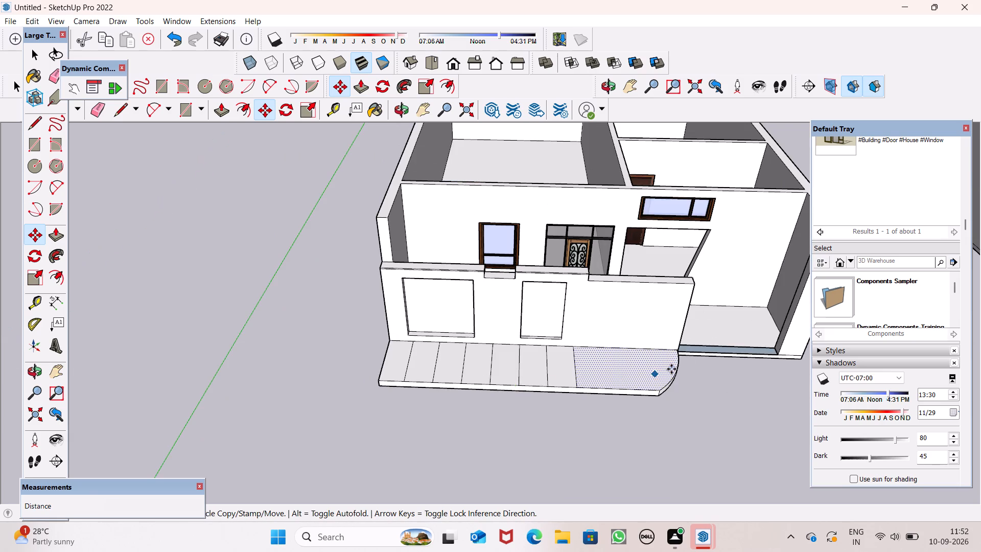
scroll(672, 368, "up", 7)
scroll(519, 397, "up", 5)
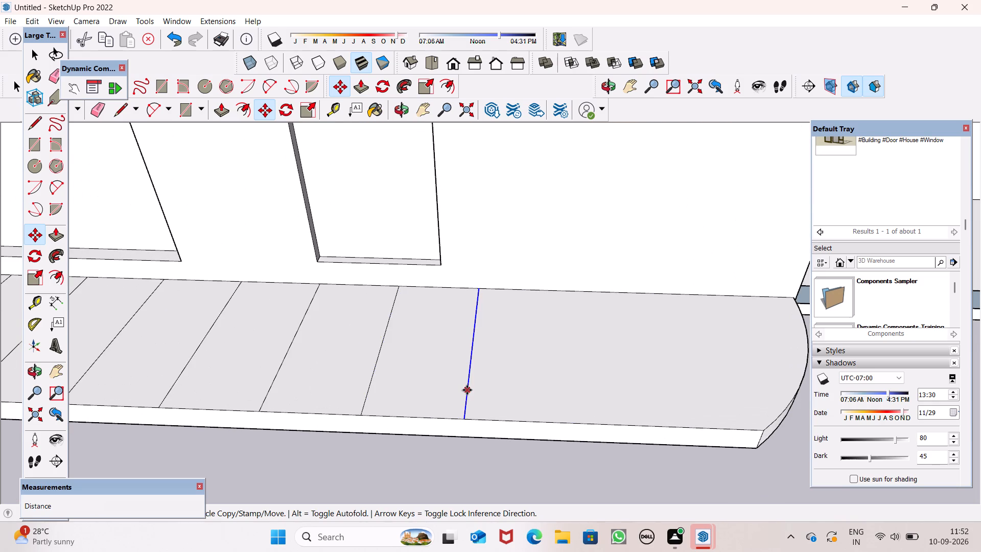
left_click_drag(468, 389, 543, 404)
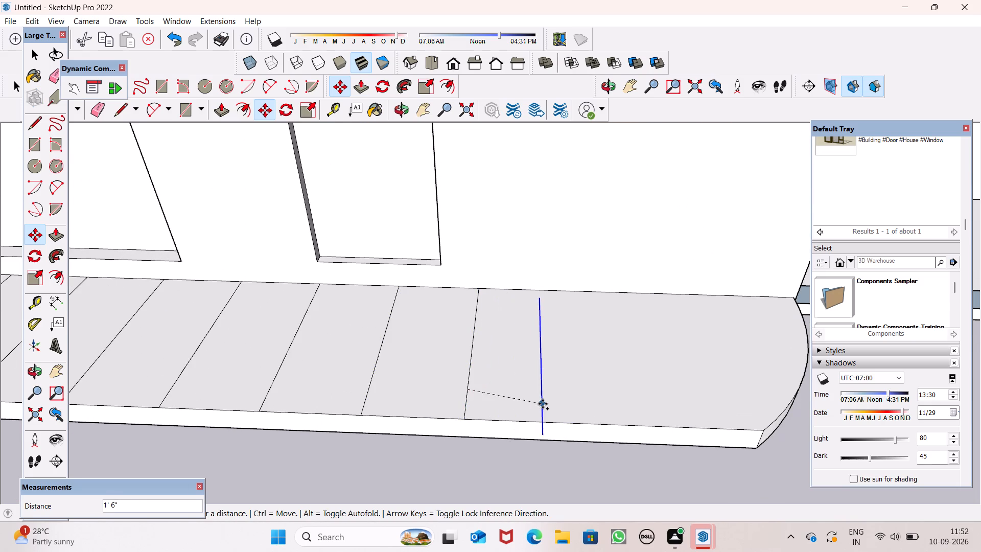
left_click_drag(543, 404, 547, 394)
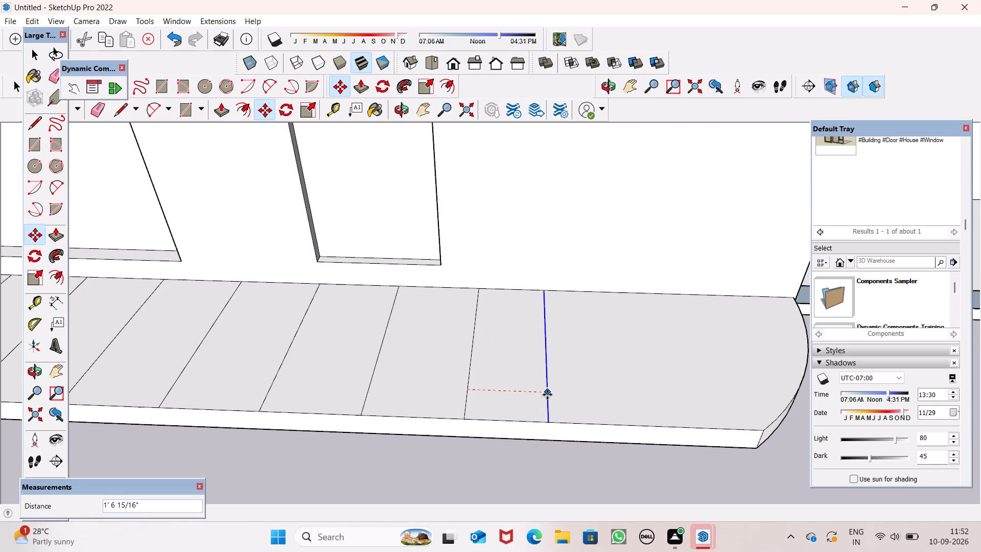
key("shift+asterisk")
key("3")
key("Return")
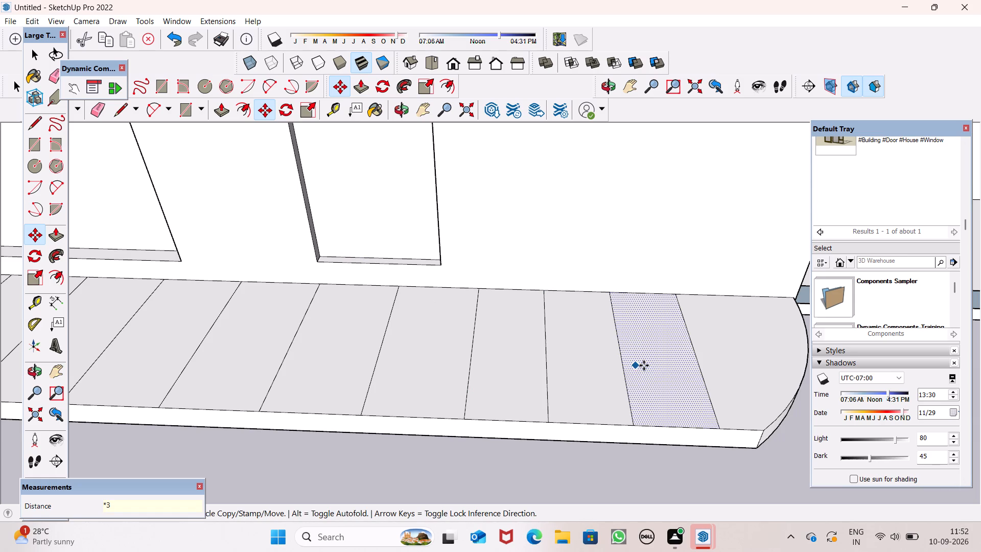
key("space")
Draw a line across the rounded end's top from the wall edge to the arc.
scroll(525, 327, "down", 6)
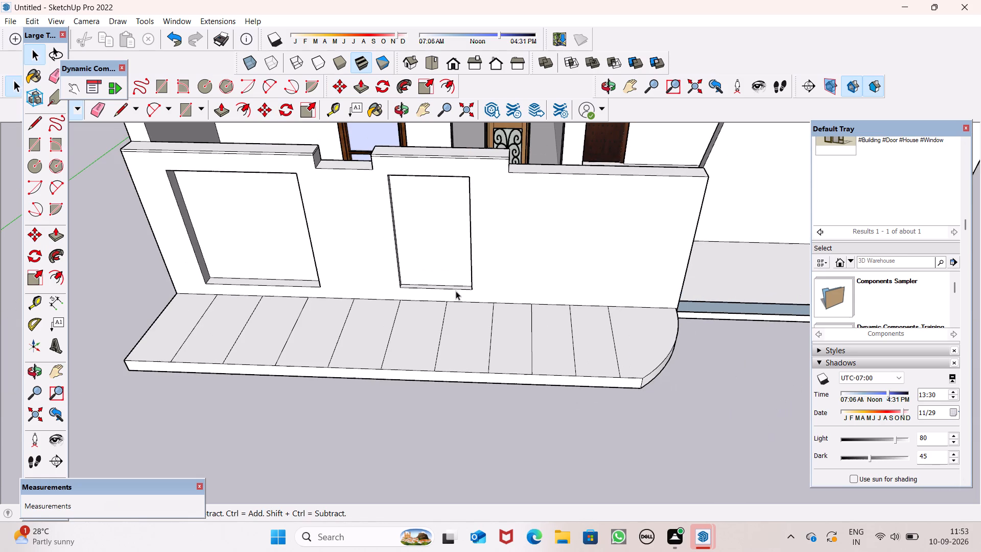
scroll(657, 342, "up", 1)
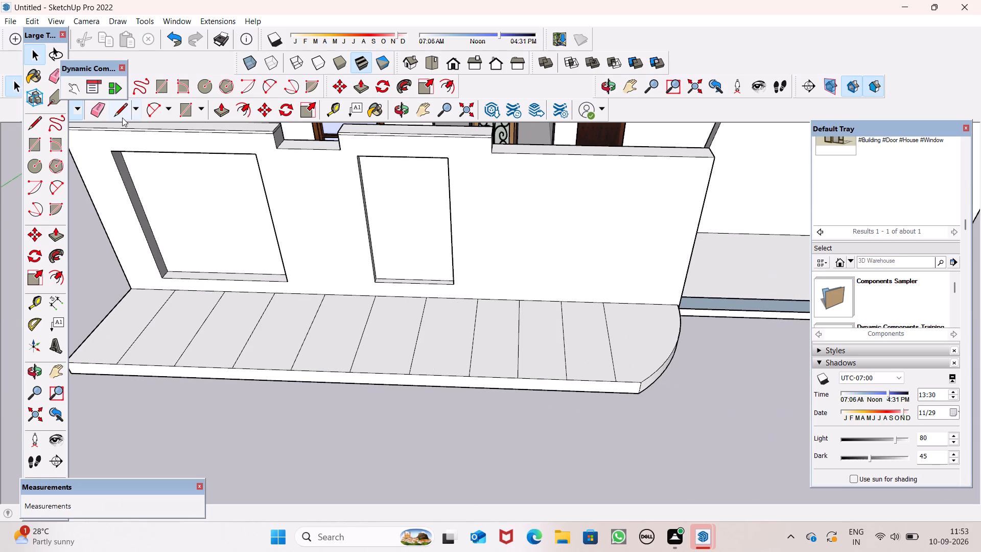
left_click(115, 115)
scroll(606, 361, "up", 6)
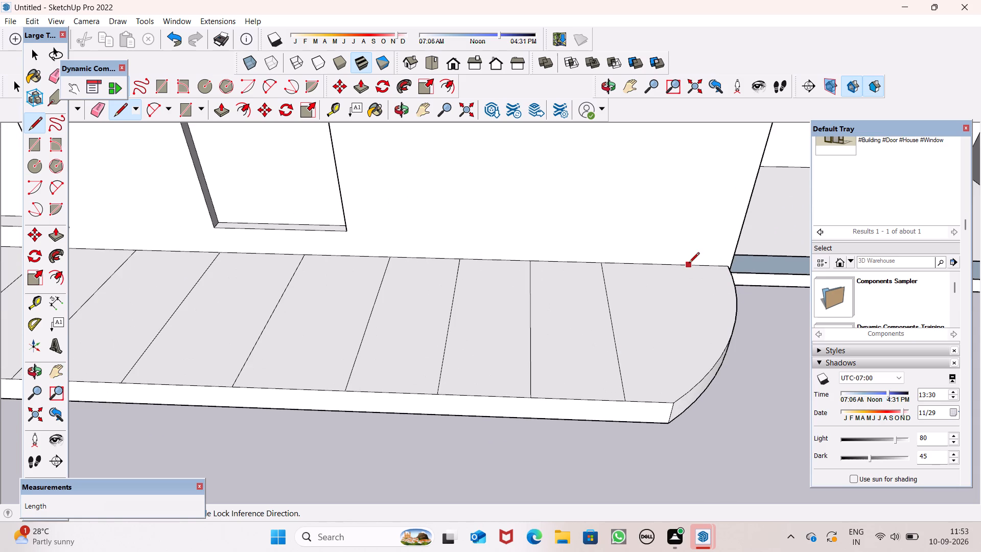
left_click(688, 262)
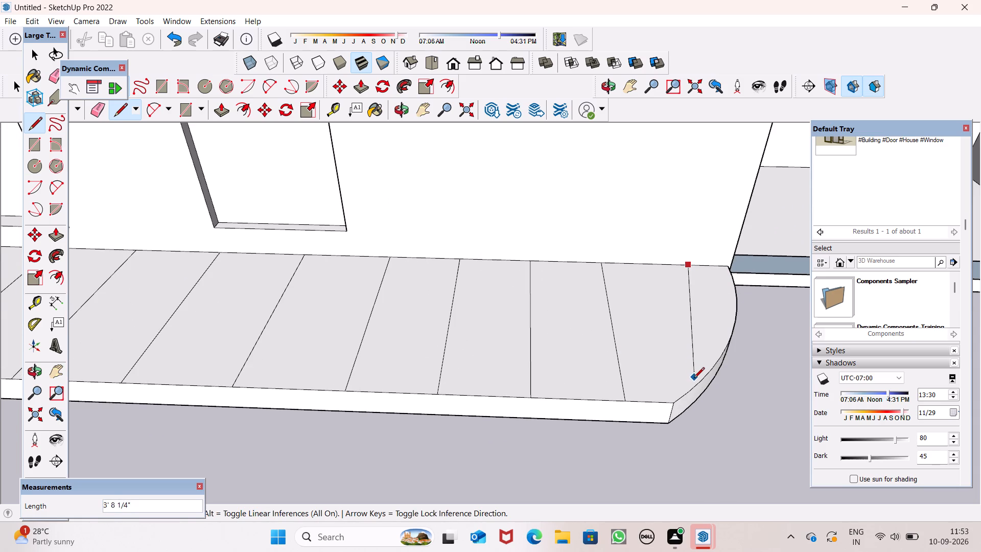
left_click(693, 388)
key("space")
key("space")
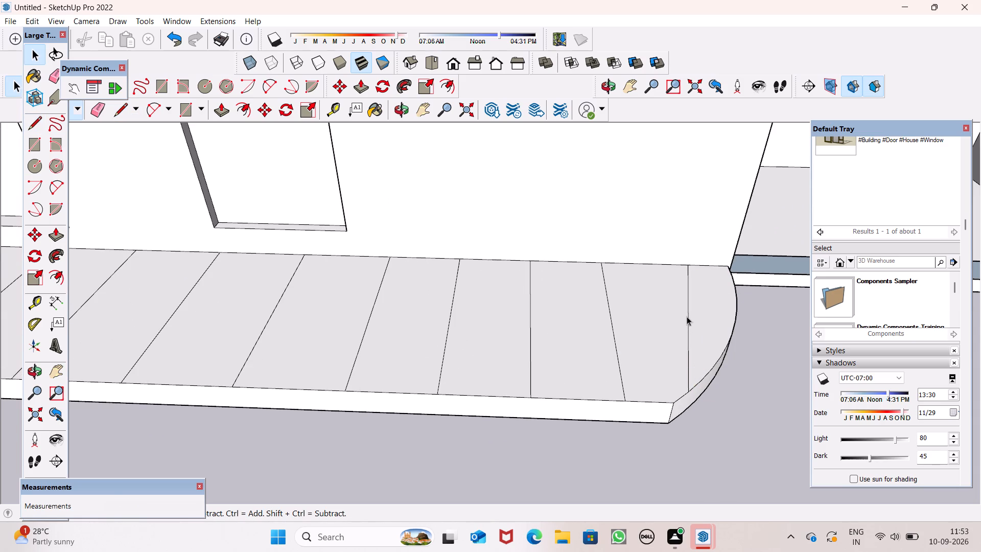
Erase the line on the rounded end and the last copied cross line beside it.
scroll(695, 319, "down", 3)
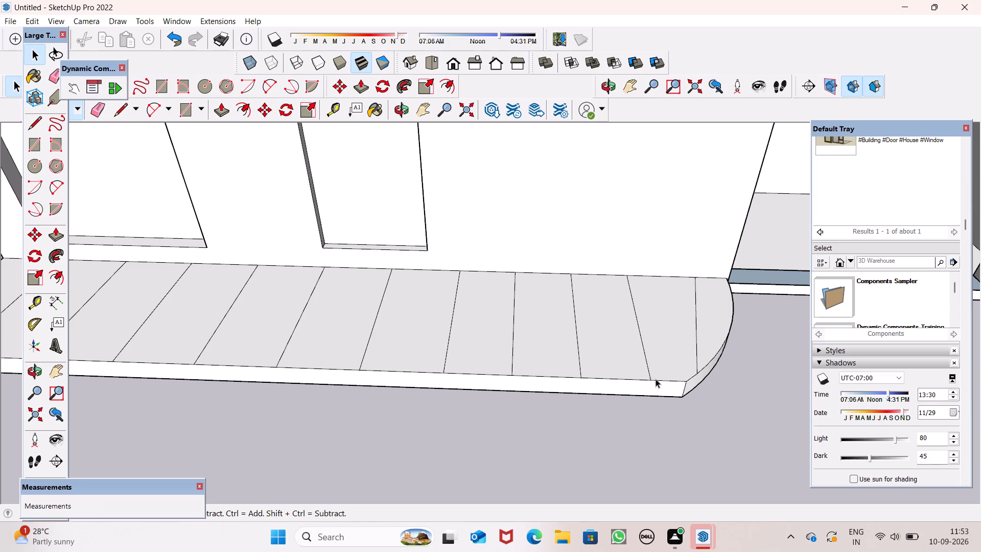
middle_click_drag(657, 379, 666, 459)
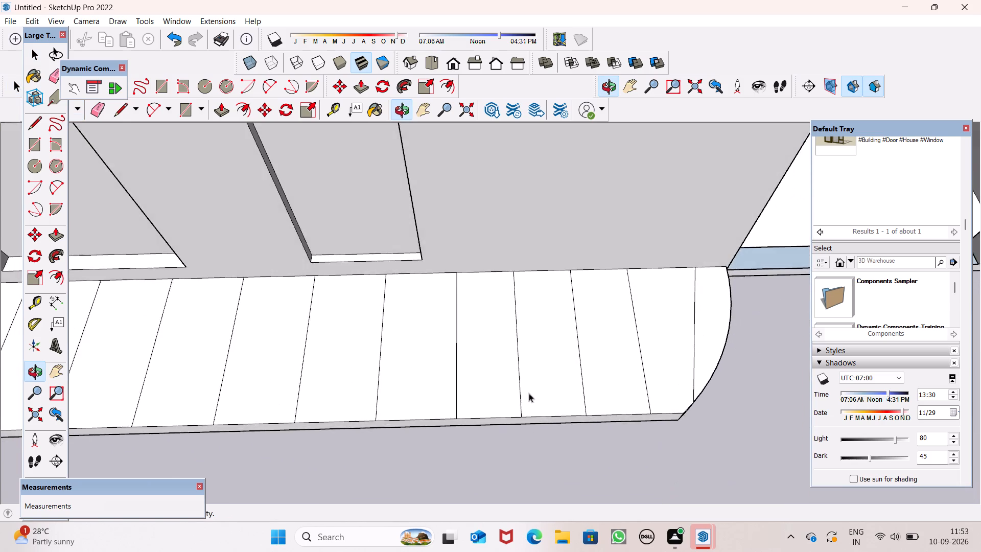
left_click(94, 108)
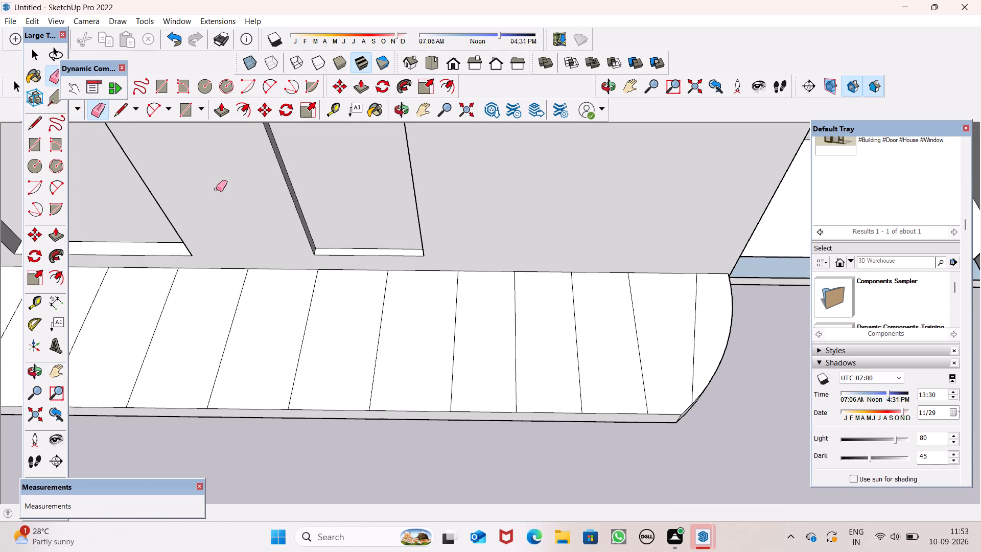
left_click_drag(689, 336, 710, 342)
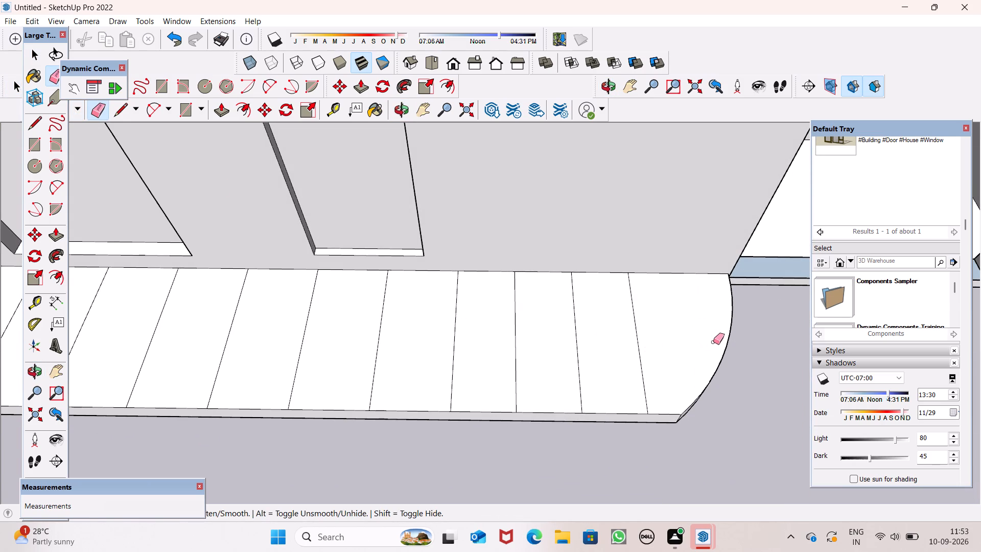
left_click_drag(700, 342, 635, 371)
key("space")
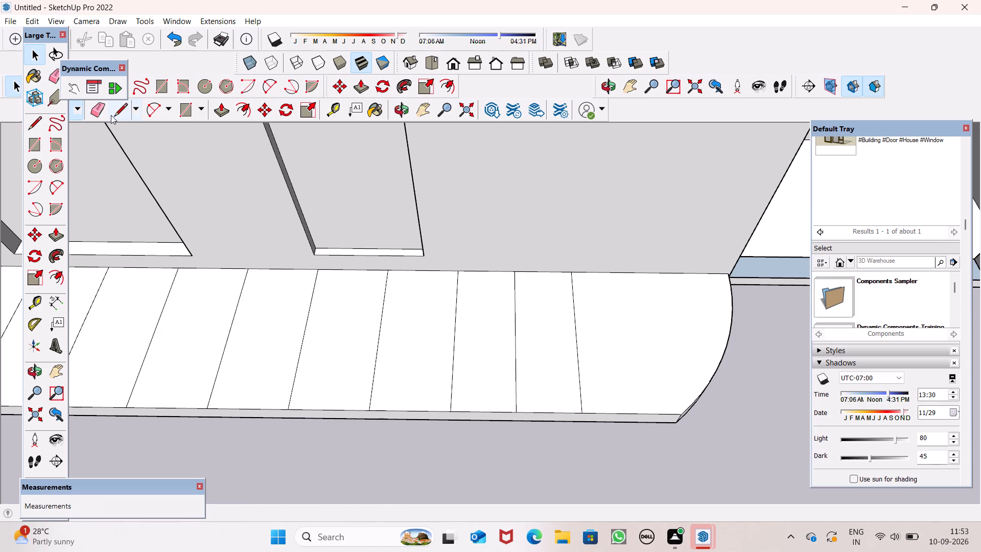
Draw a cross line about 4' 3" long from the wall to the front edge, just before the rounded end.
left_click_drag(90, 107, 94, 113)
left_click(124, 117)
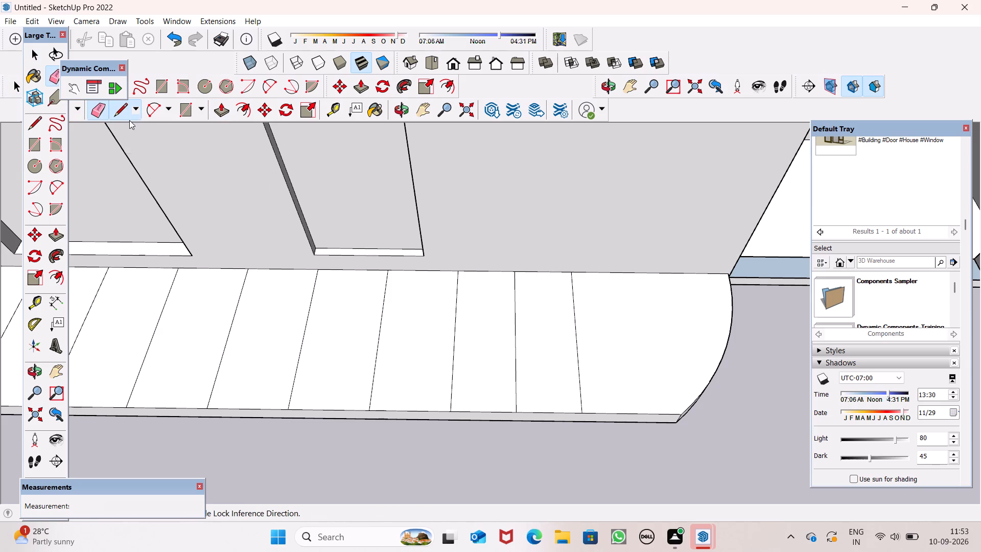
left_click(648, 271)
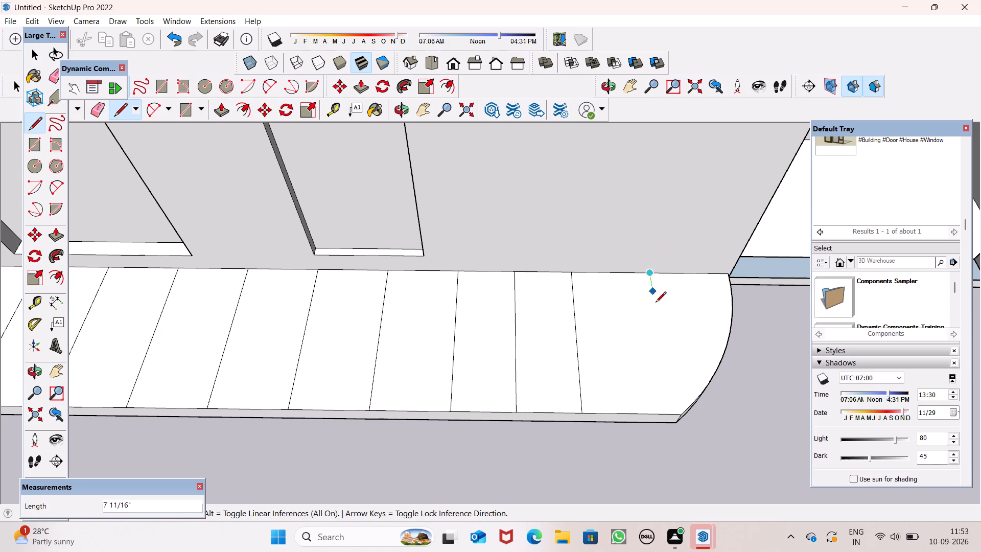
left_click(659, 416)
key("space")
key("space")
Erase the copied cross line closest to the newly drawn line by the rounded end.
scroll(679, 302, "down", 4)
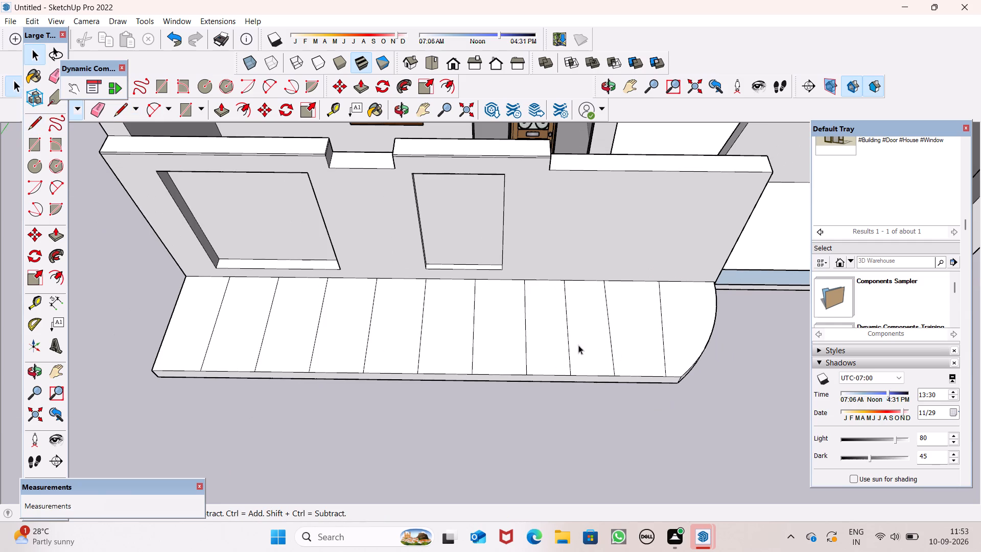
left_click(102, 114)
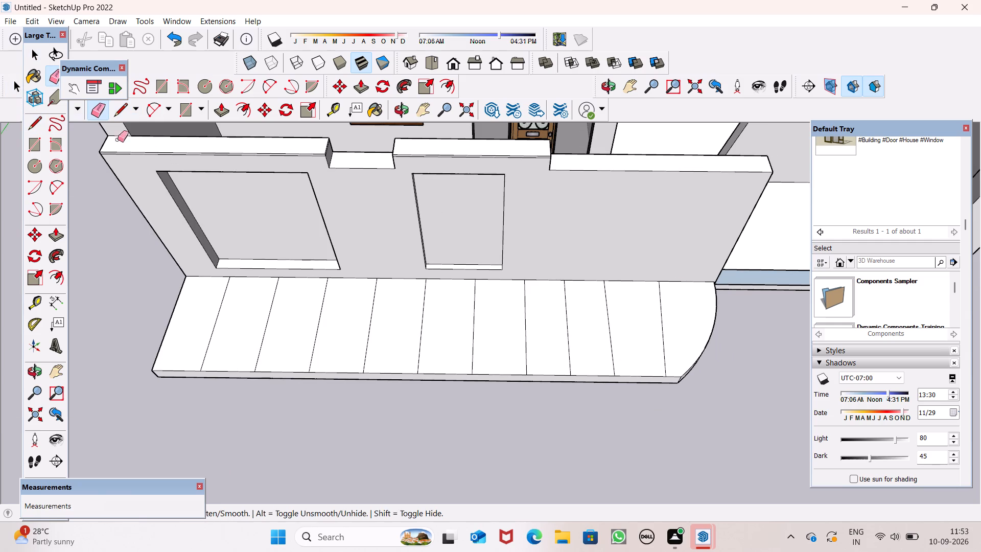
left_click_drag(605, 349, 599, 341)
key("space")
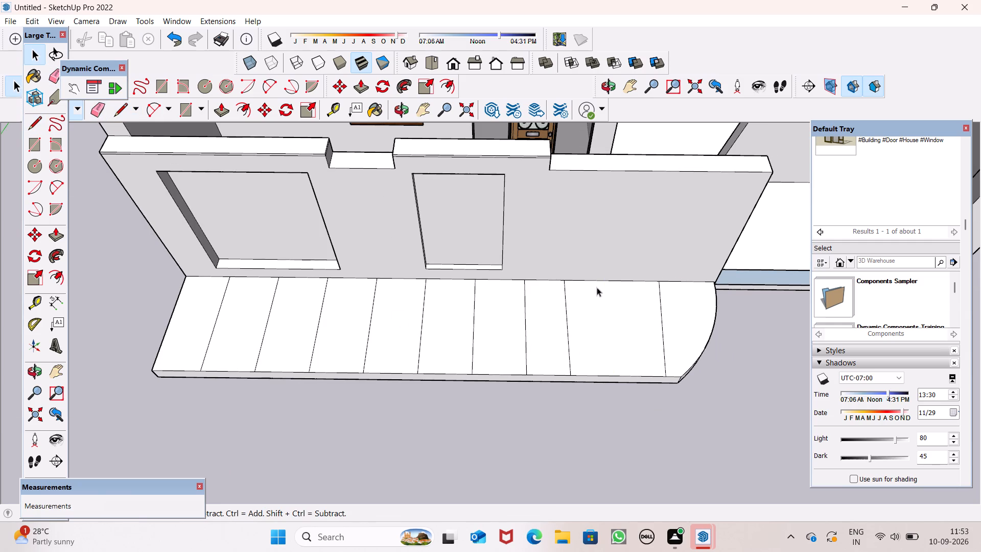
Draw a cross line about 4' 3" long from wall to front edge, midway across the wide gap near the rounded end.
left_click(111, 111)
scroll(598, 287, "up", 5)
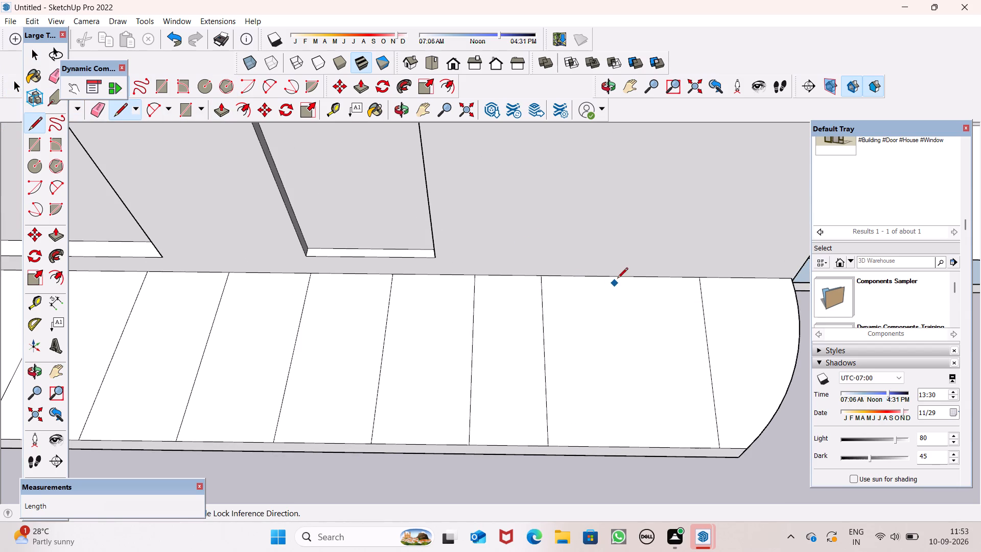
left_click(617, 277)
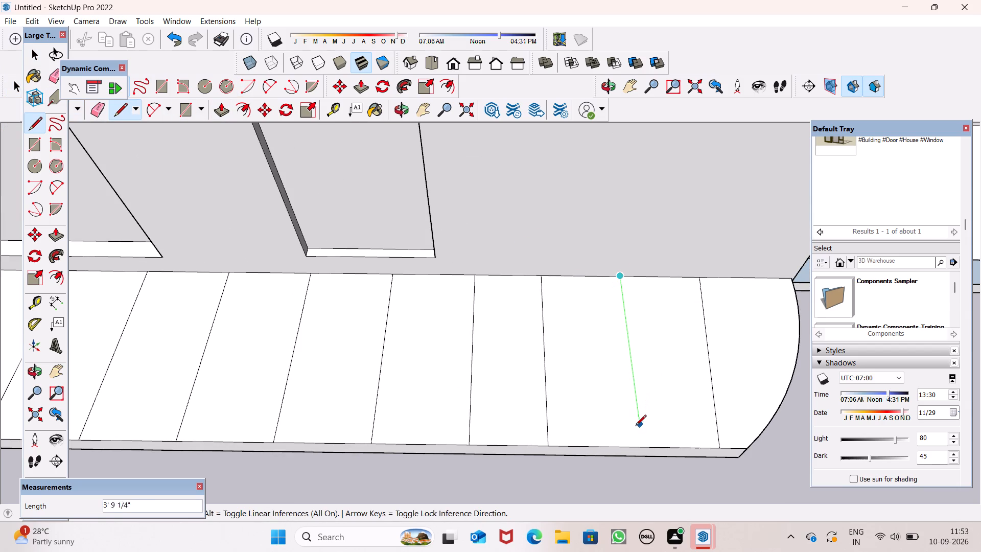
left_click(639, 443)
key("space")
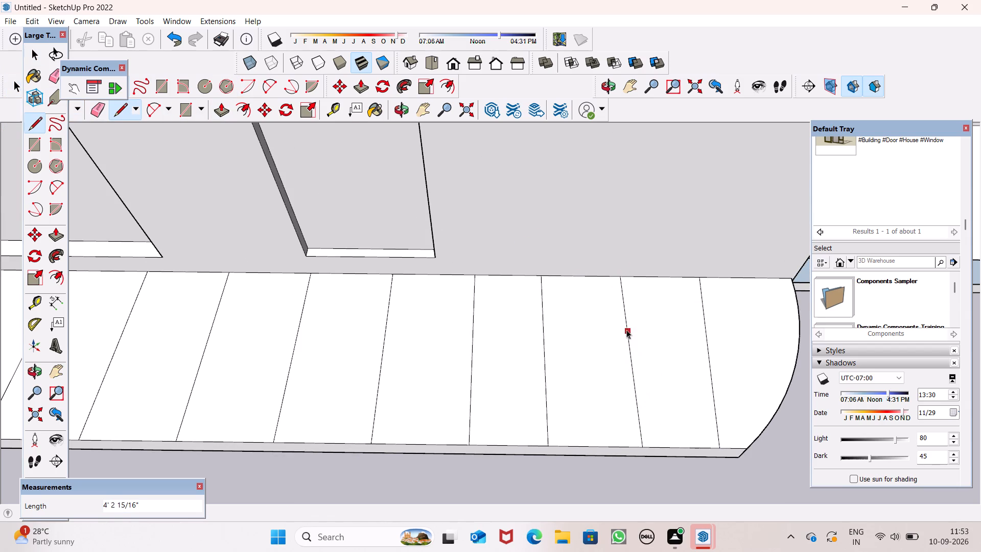
key("space")
Paint the strip at the square end of the platform's top with Color M08.
scroll(614, 326, "down", 8)
scroll(694, 331, "down", 2)
scroll(656, 290, "down", 1)
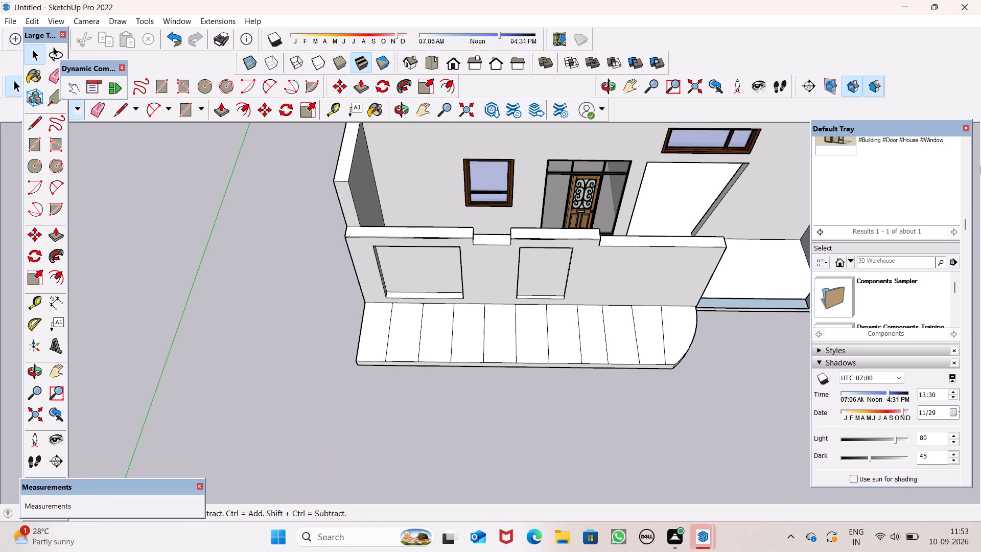
scroll(928, 297, "down", 2)
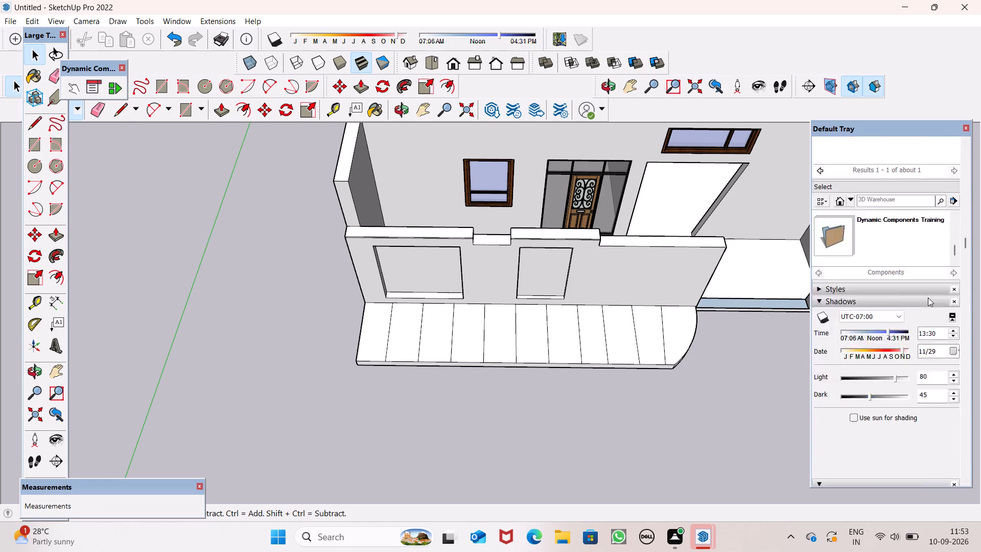
scroll(928, 297, "down", 12)
scroll(901, 369, "down", 3)
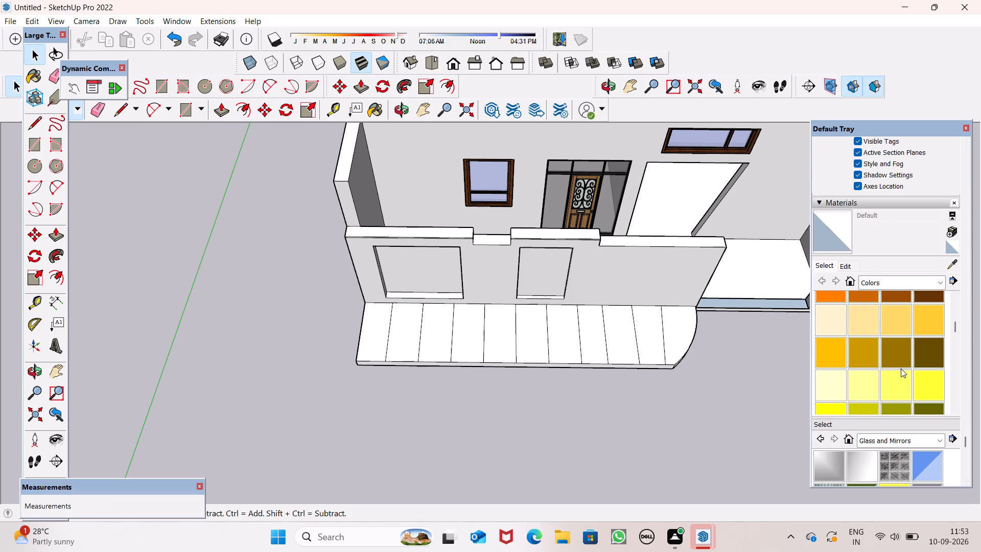
scroll(901, 369, "down", 9)
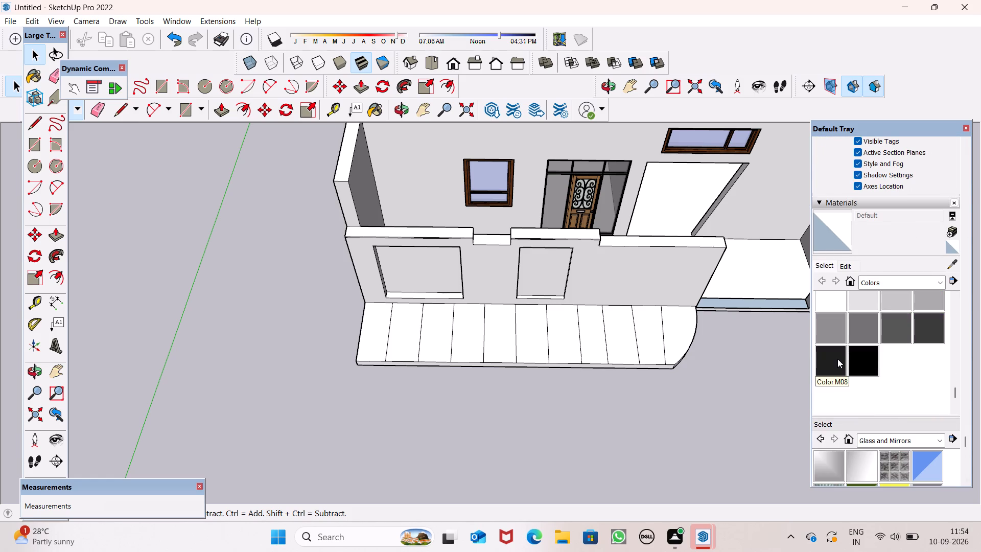
left_click(837, 358)
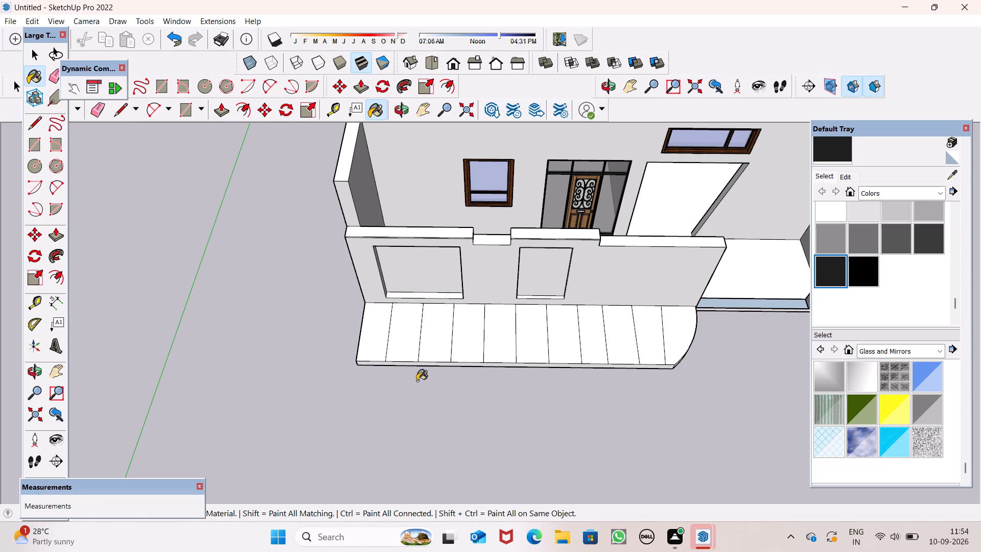
left_click(367, 346)
scroll(405, 352, "up", 3)
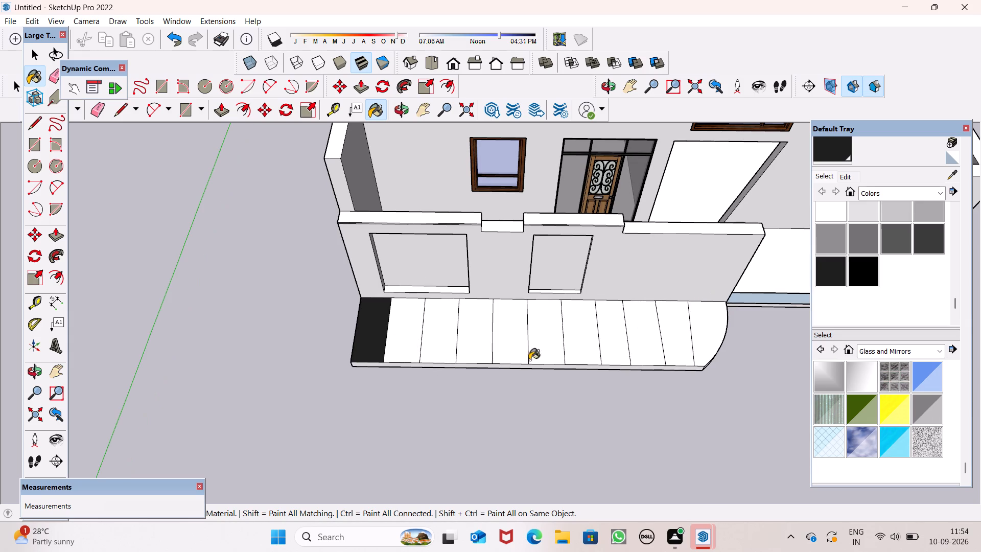
Paint every second remaining strip of the platform's top, including the rounded end, with Color M08.
left_click(829, 268)
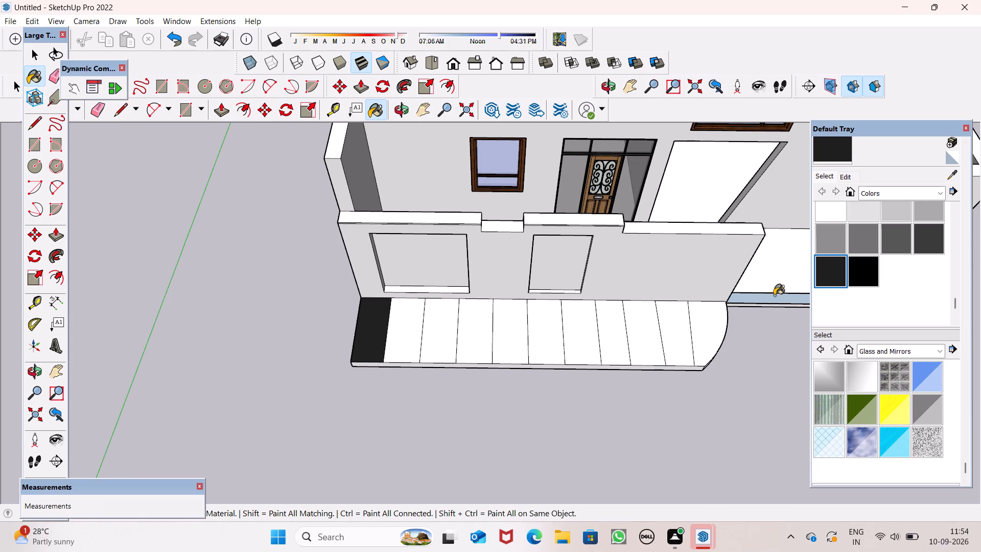
scroll(532, 338, "up", 4)
left_click(405, 336)
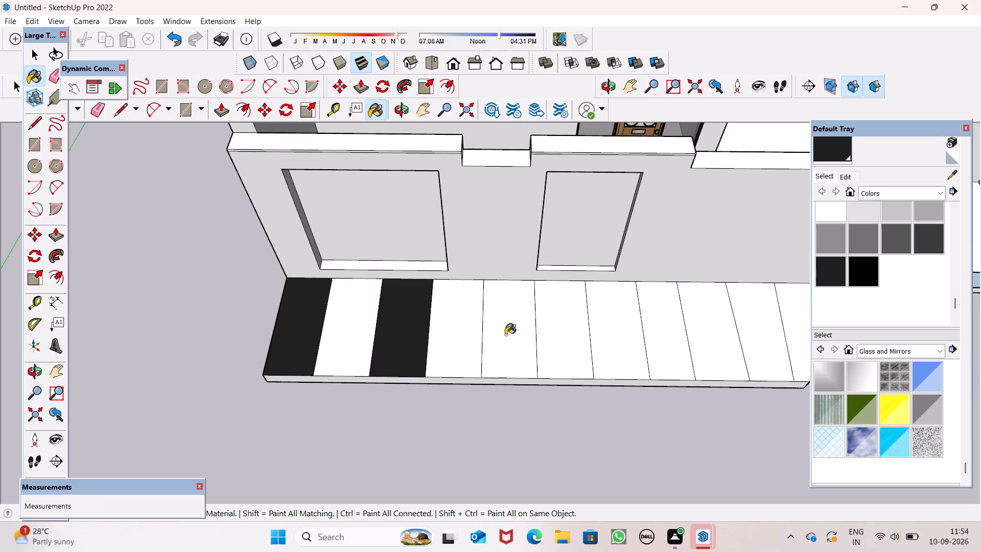
left_click(505, 335)
left_click(605, 341)
scroll(599, 322, "down", 6)
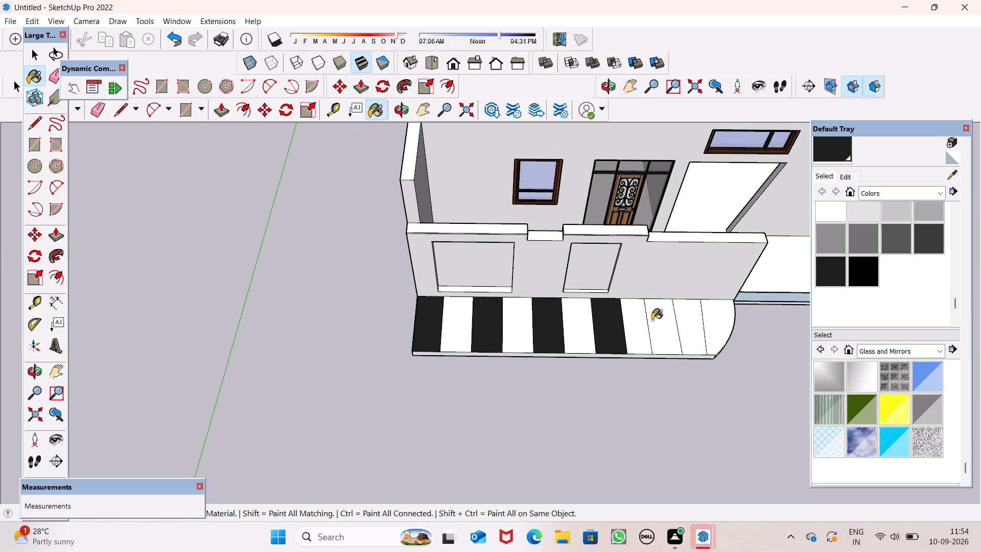
scroll(670, 319, "up", 4)
left_click(663, 328)
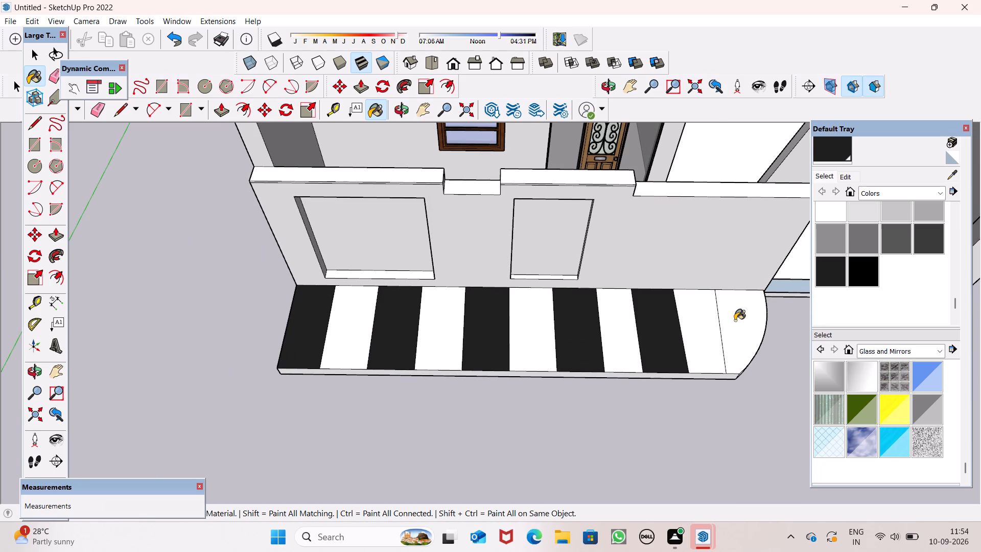
left_click(735, 320)
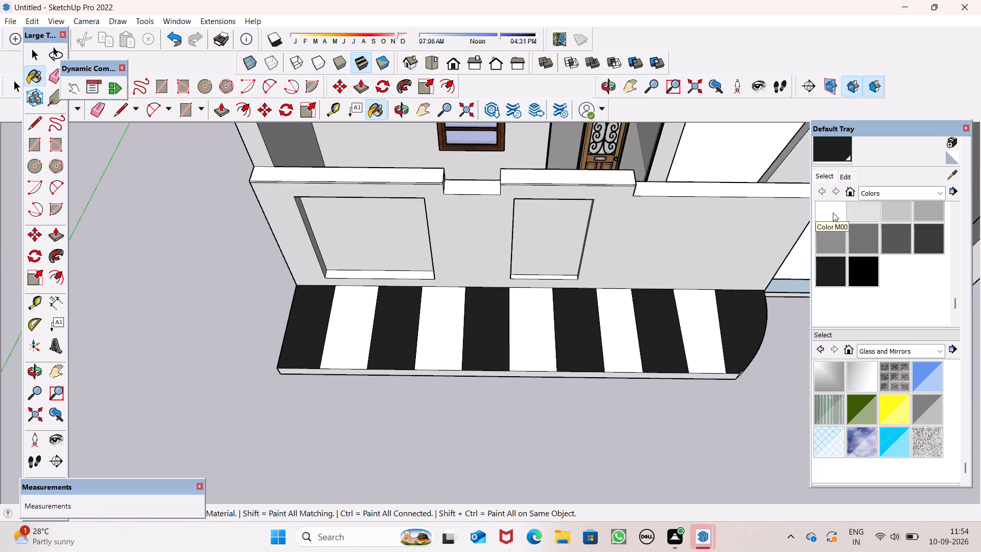
Paint the four light strips nearest the rounded end with Color M00, undoing the stray fill on a dark strip.
left_click(833, 213)
left_click(688, 309)
left_click(625, 325)
left_click_drag(551, 326, 546, 326)
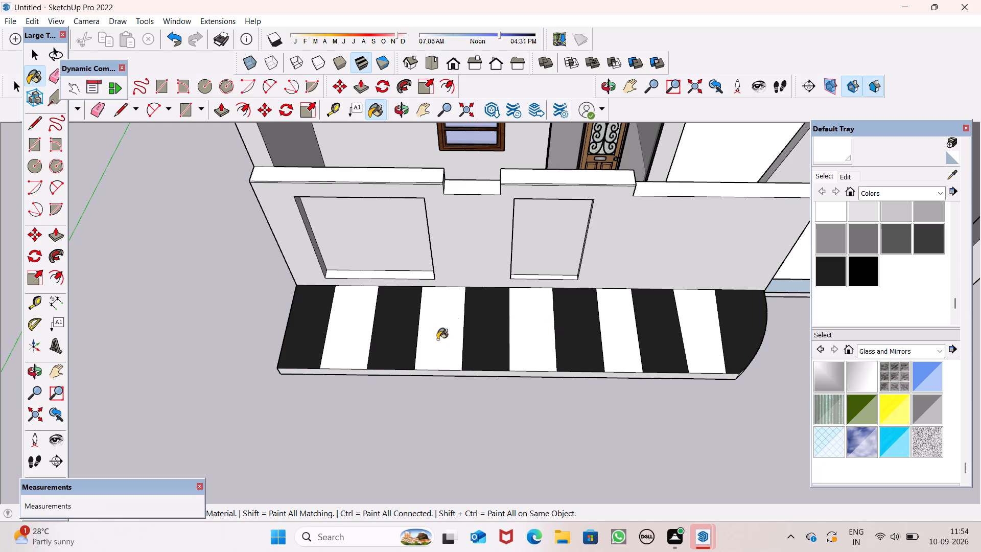
left_click(425, 353)
left_click(400, 337)
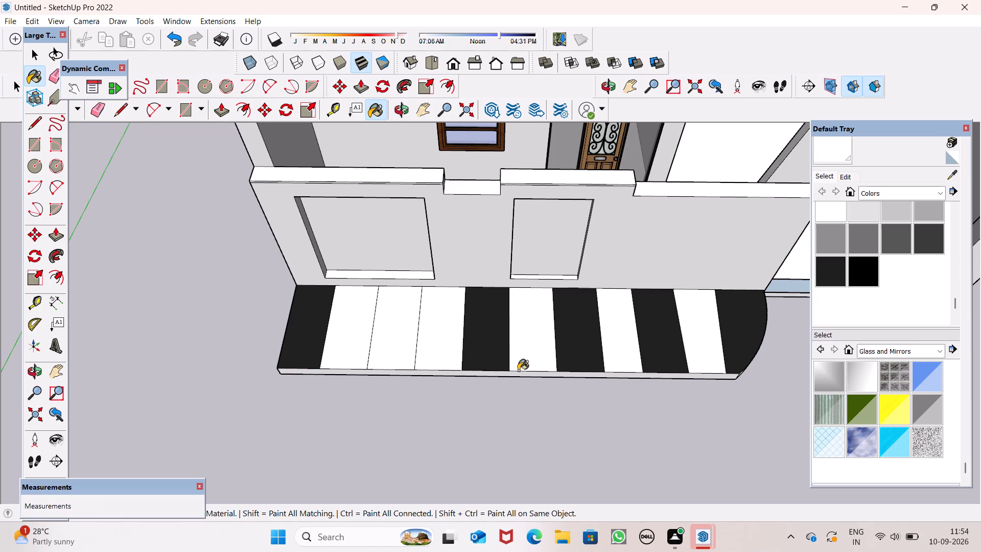
key("ctrl+z")
key("space")
key("space")
Draw 6" vertical lines on the platform's front face at the first and third strip divisions from the square end.
scroll(746, 363, "down", 4)
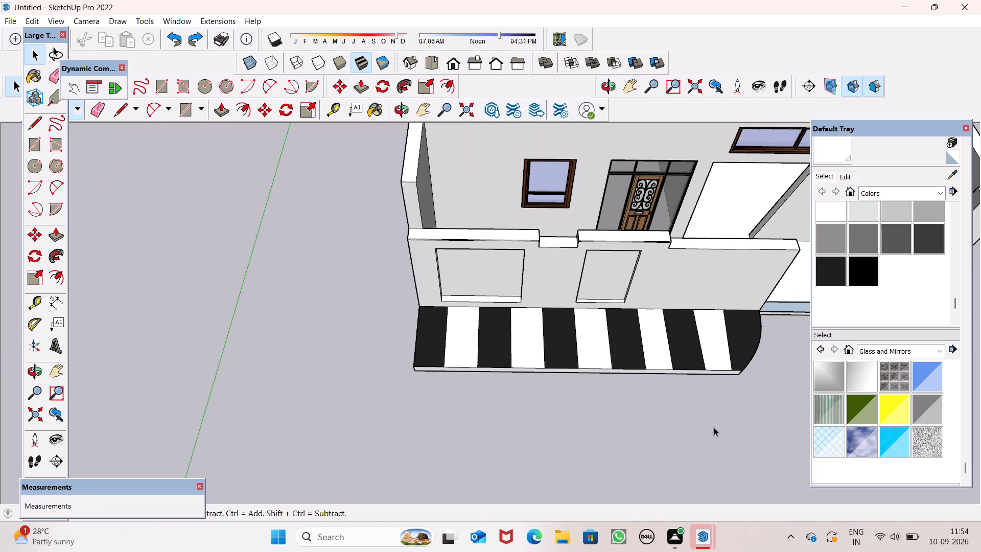
middle_click_drag(713, 421, 727, 238)
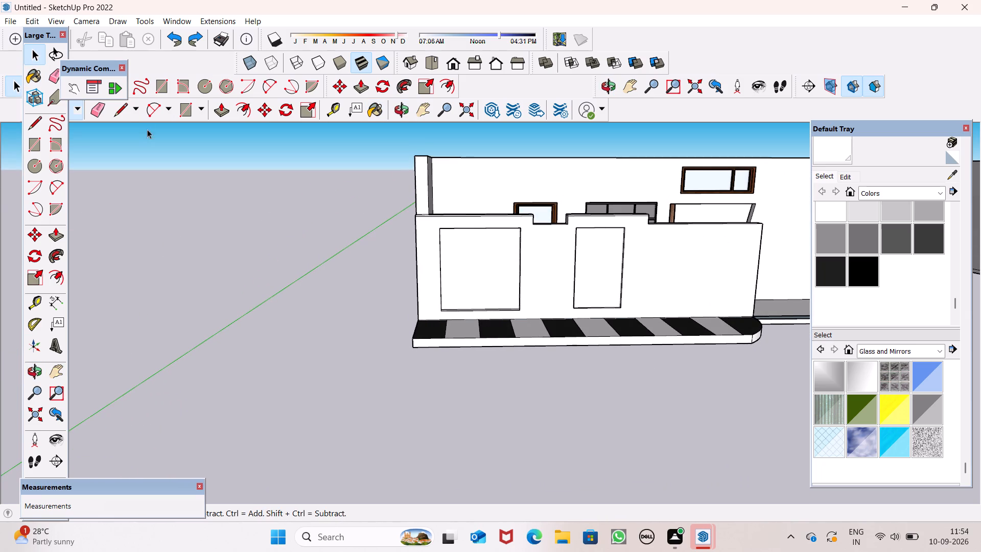
left_click(121, 111)
scroll(452, 370, "up", 7)
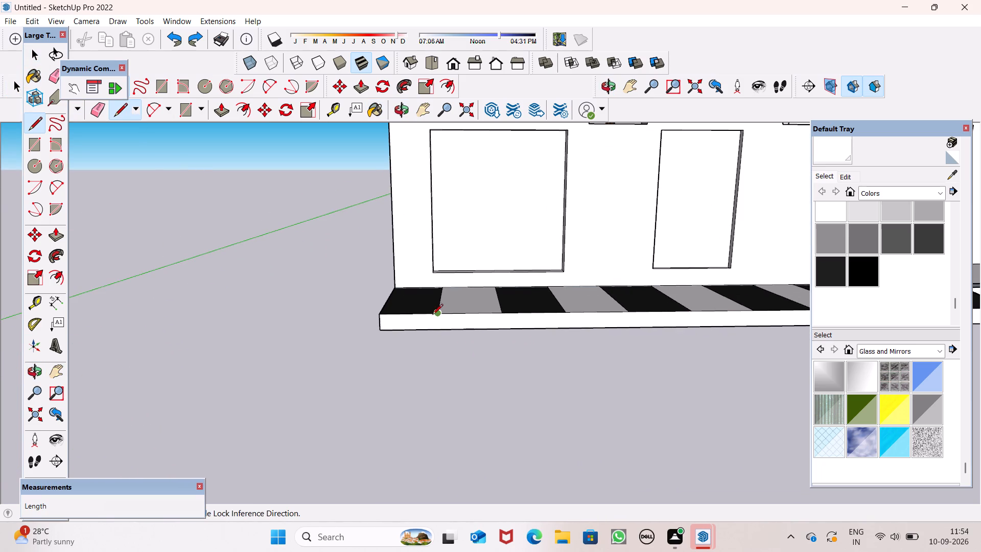
left_click(438, 314)
left_click(441, 327)
left_click_drag(564, 314, 563, 323)
left_click(564, 329)
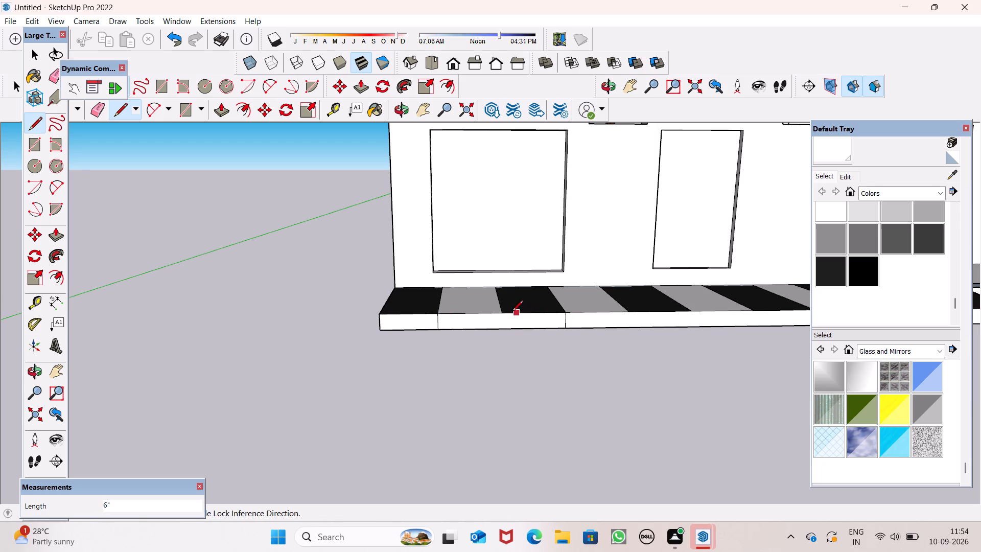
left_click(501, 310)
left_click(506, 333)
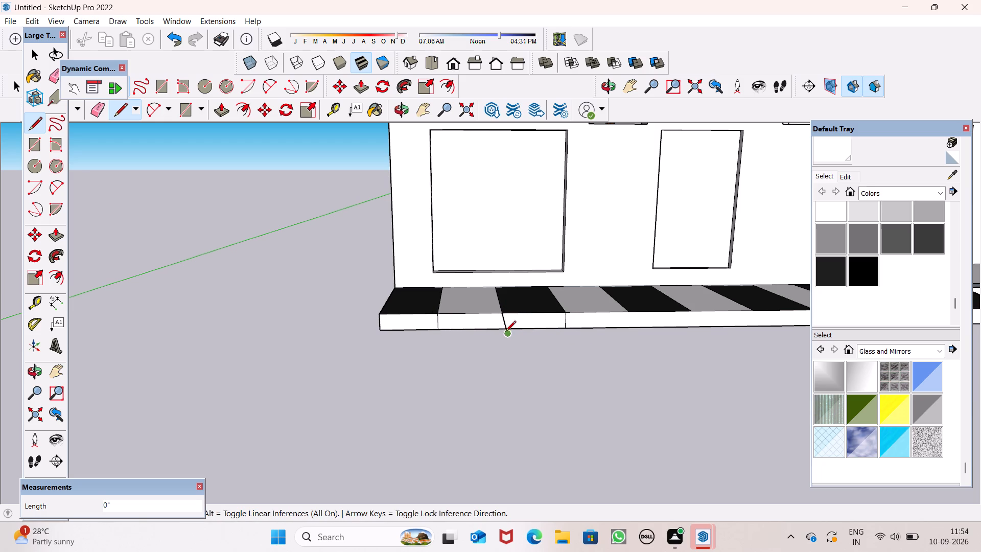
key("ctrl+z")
Draw 6" vertical lines down the platform's front face at the second, fourth and fifth strip divisions from the square end.
scroll(505, 324, "up", 7)
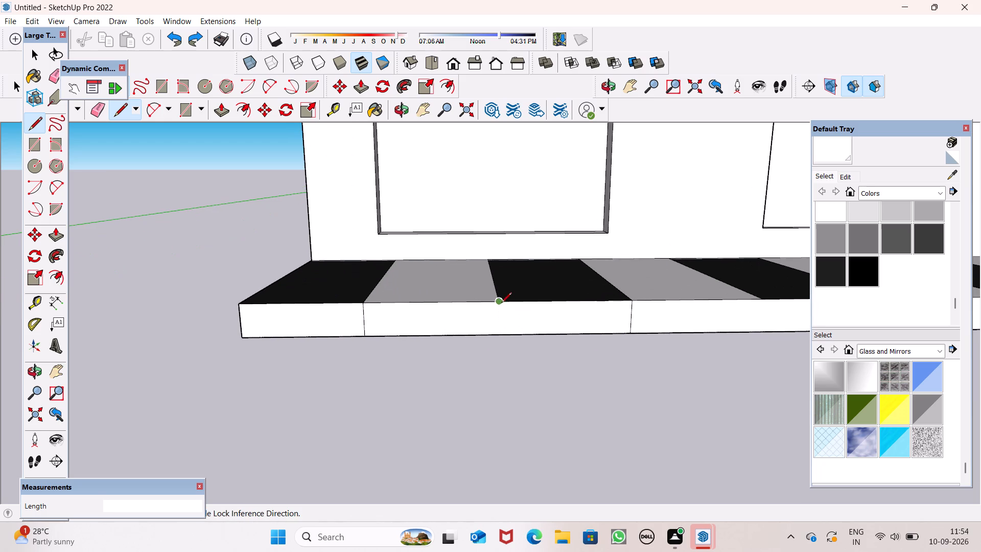
left_click(501, 301)
left_click(496, 336)
scroll(472, 300, "down", 8)
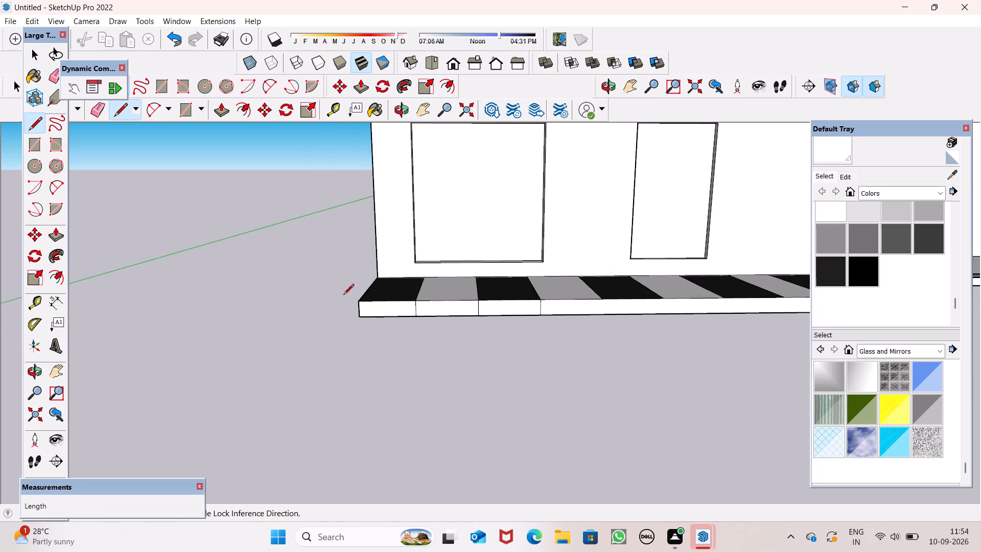
scroll(648, 324, "up", 4)
scroll(647, 323, "down", 1)
scroll(638, 321, "up", 1)
left_click_drag(588, 292, 579, 307)
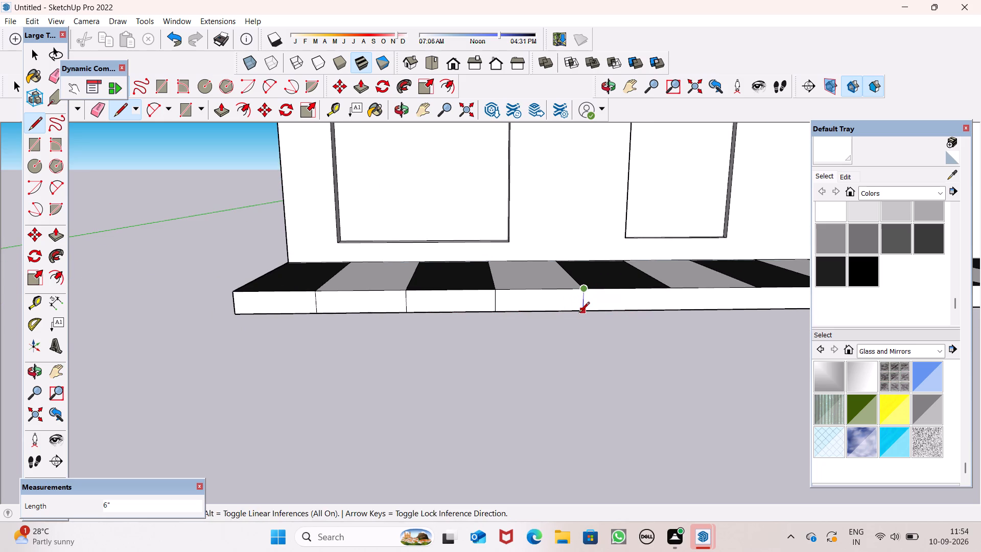
left_click(579, 313)
left_click(668, 289)
left_click(665, 309)
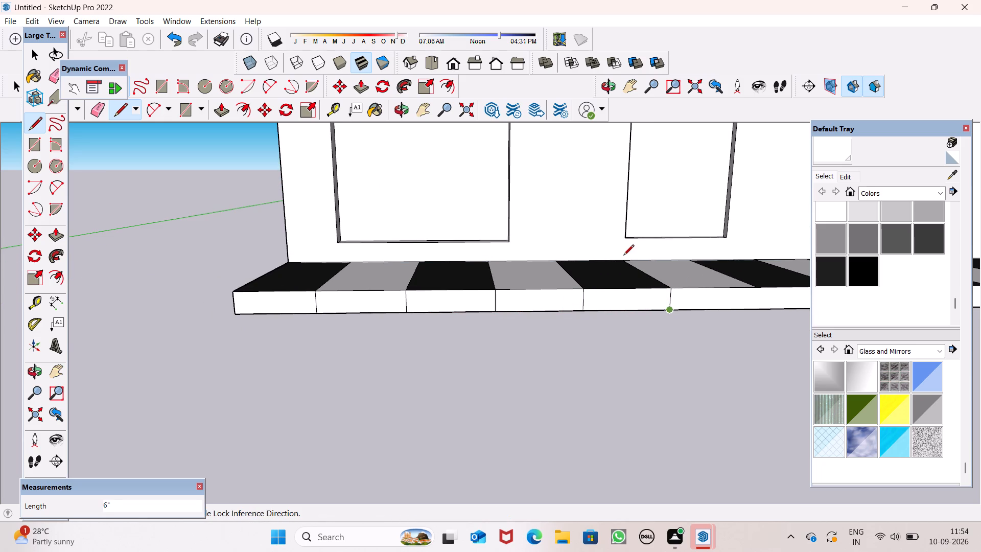
Draw 6" vertical lines down the platform's front face at the seventh and sixth strip divisions from the square end.
scroll(622, 255, "down", 12)
scroll(680, 275, "up", 15)
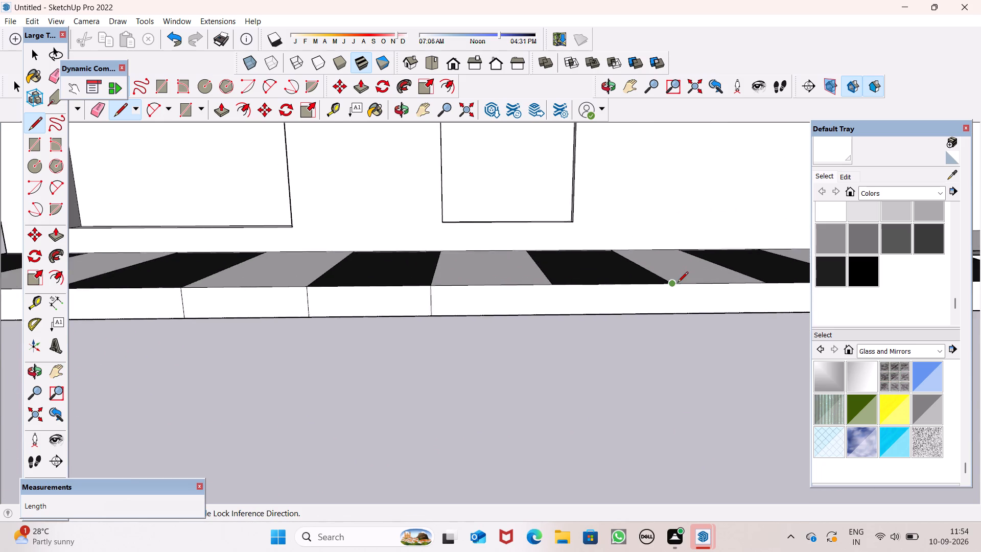
scroll(678, 283, "up", 5)
left_click(665, 286)
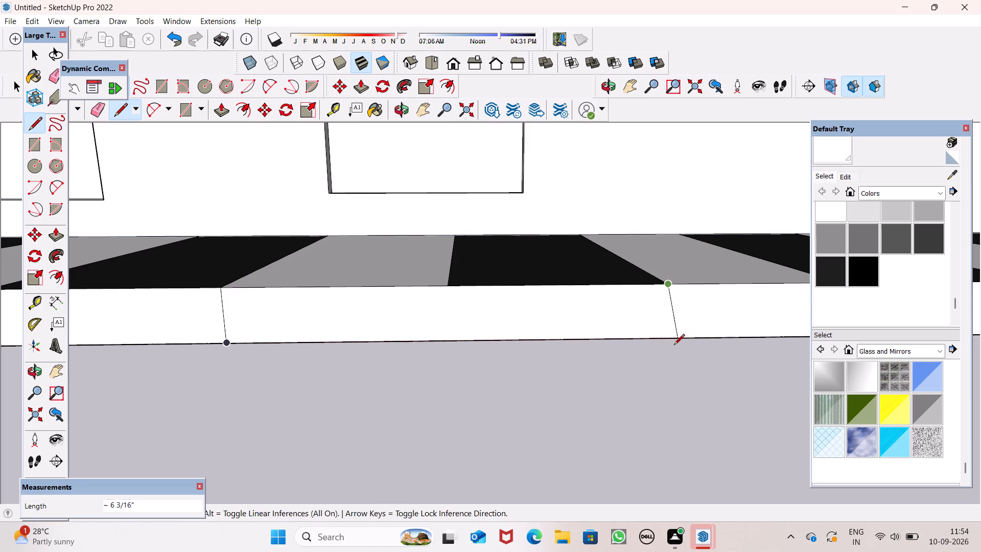
left_click(671, 339)
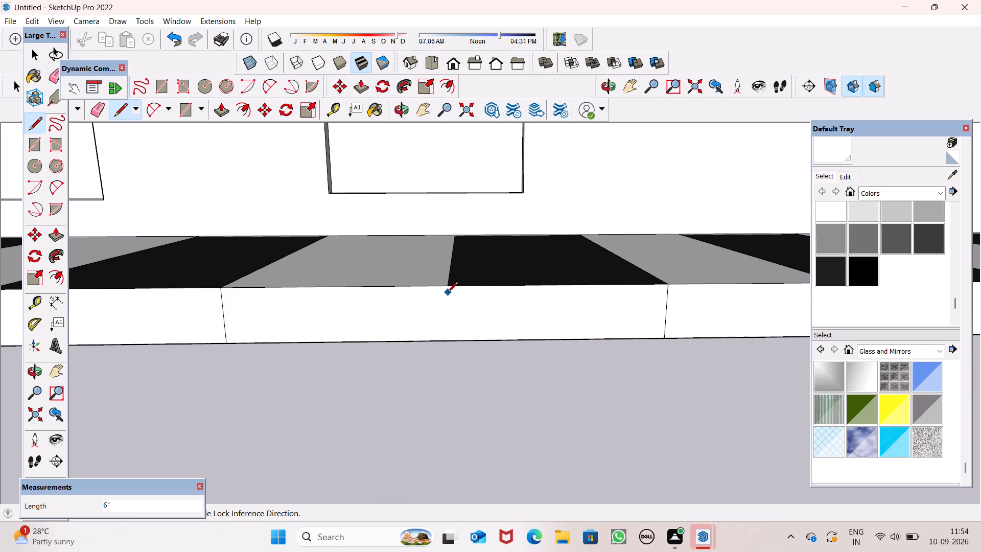
left_click(450, 285)
left_click(447, 338)
Draw 6" vertical lines down the front face at both ends of the last dark strip before the rounded end.
scroll(443, 318, "down", 13)
scroll(622, 305, "up", 6)
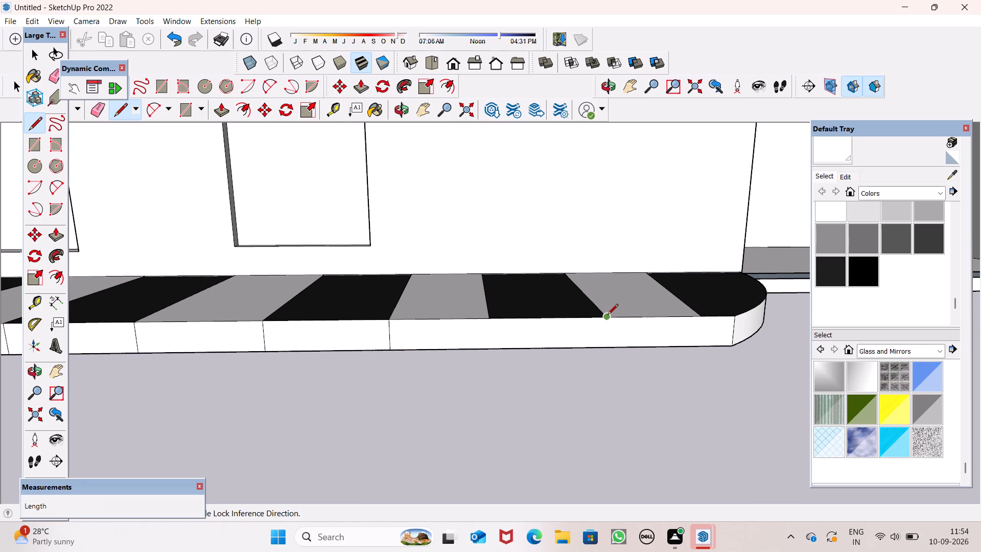
left_click(608, 316)
left_click(601, 345)
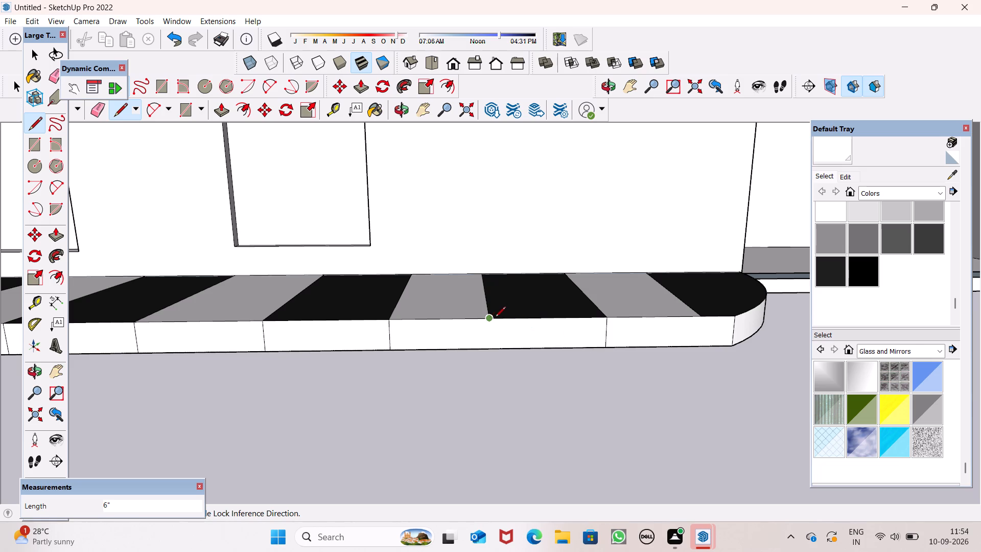
left_click(490, 318)
left_click(493, 351)
scroll(649, 335, "down", 8)
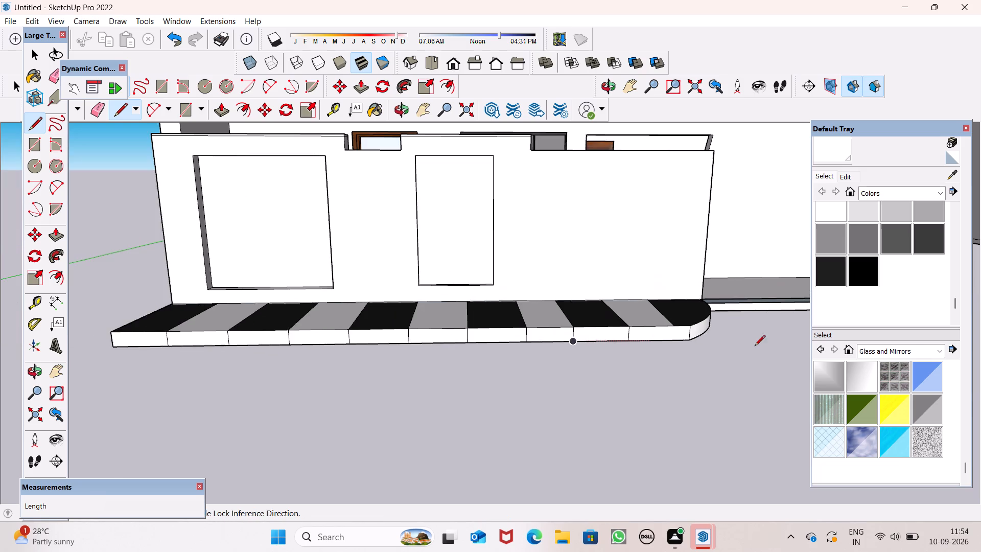
middle_click_drag(756, 346, 651, 371)
scroll(635, 371, "up", 1)
key("space")
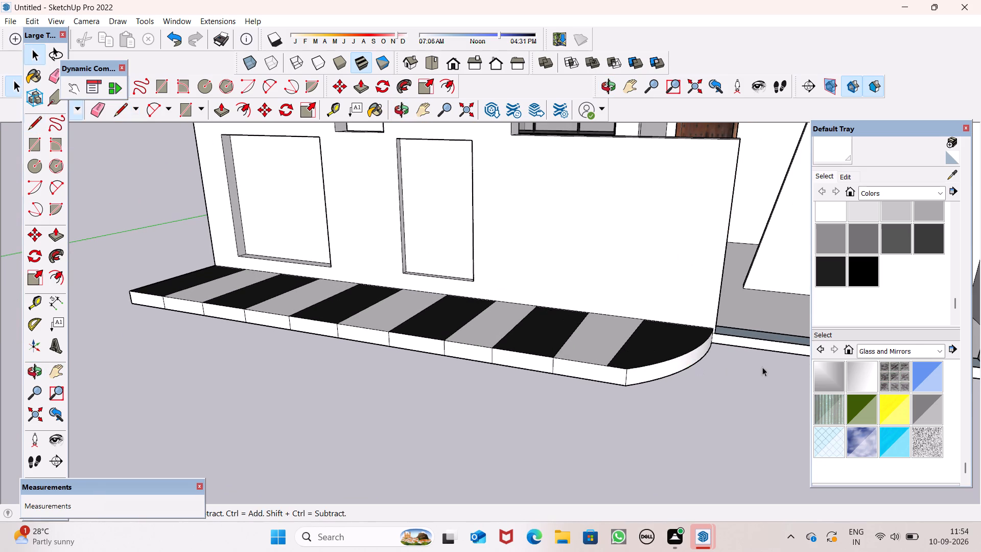
Paint the platform's front-face segments below the first, third and fifth strips from the square end with Color M08.
scroll(798, 341, "down", 4)
left_click(824, 274)
middle_click_drag(755, 355, 816, 349)
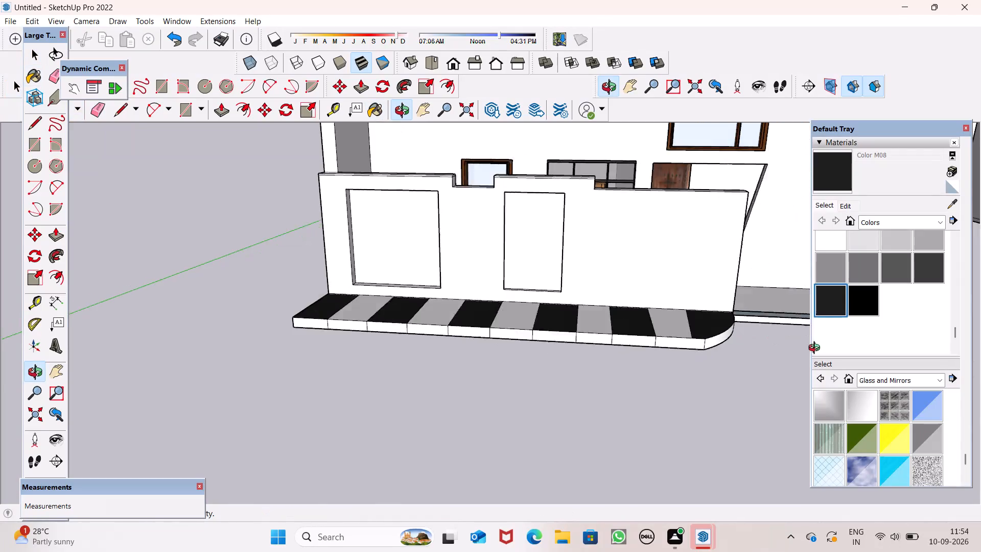
middle_click_drag(816, 349, 854, 344)
scroll(293, 385, "up", 7)
left_click(315, 313)
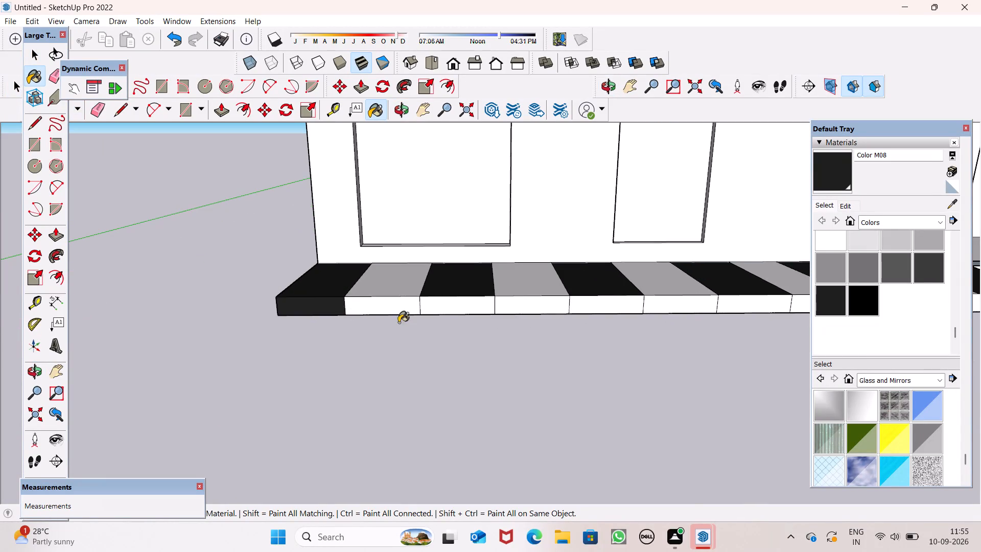
left_click(443, 312)
left_click(601, 308)
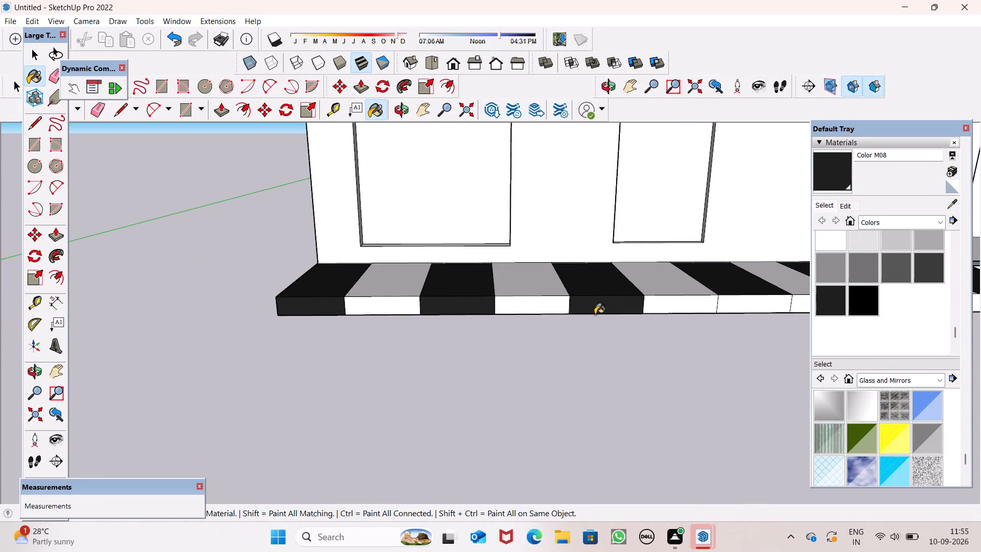
Paint the front-face segments below the seventh and ninth strips and the curved face of the rounded end with Color M08.
scroll(366, 296, "down", 8)
scroll(482, 300, "up", 6)
left_click(523, 302)
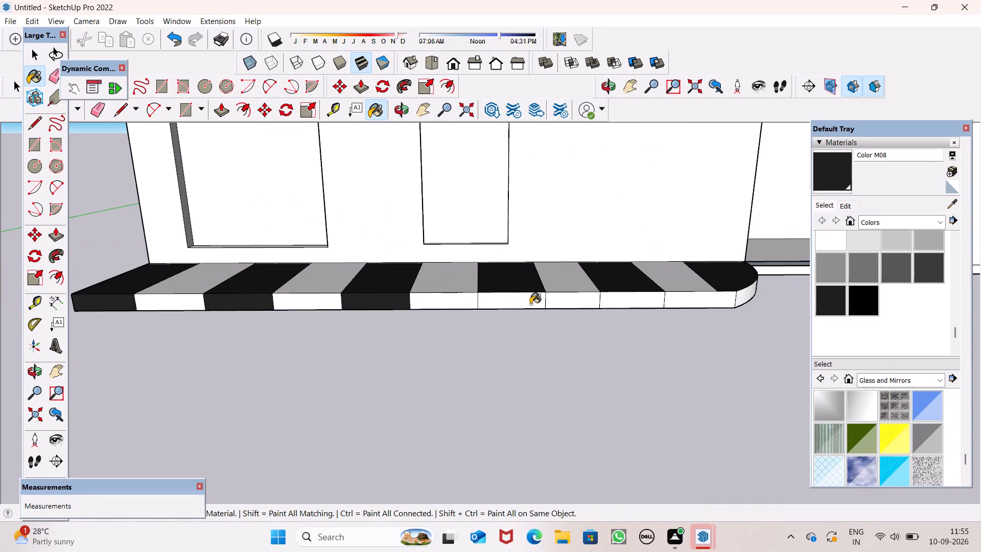
left_click(627, 301)
left_click(749, 301)
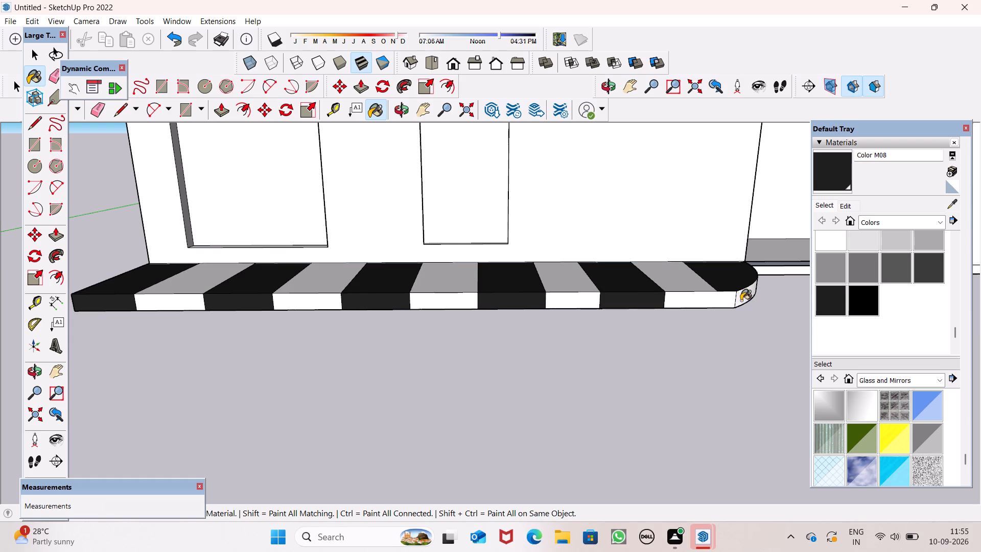
left_click(737, 297)
Draw a 6" vertical line down the front face from the division between the last white strip and the rounded dark strip.
scroll(753, 310, "up", 6)
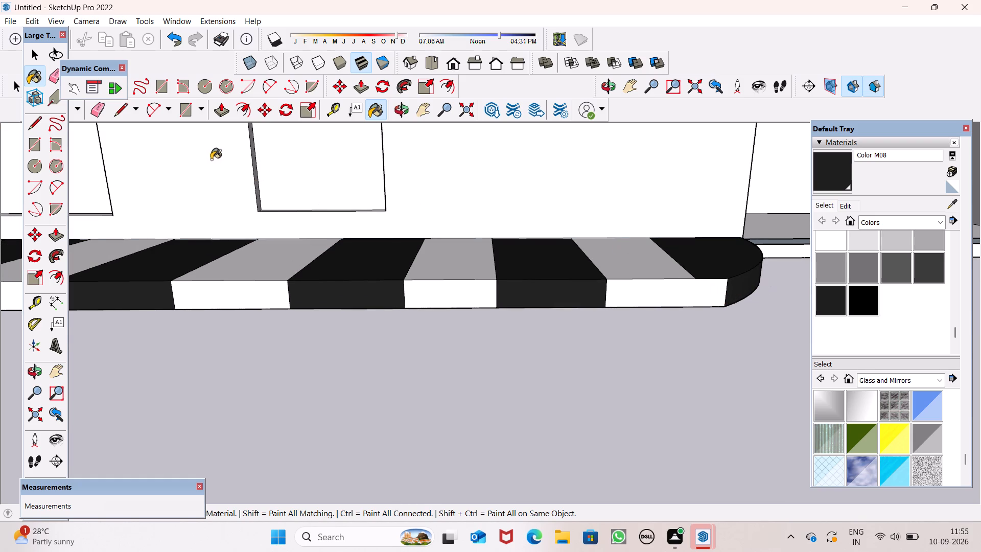
left_click(114, 113)
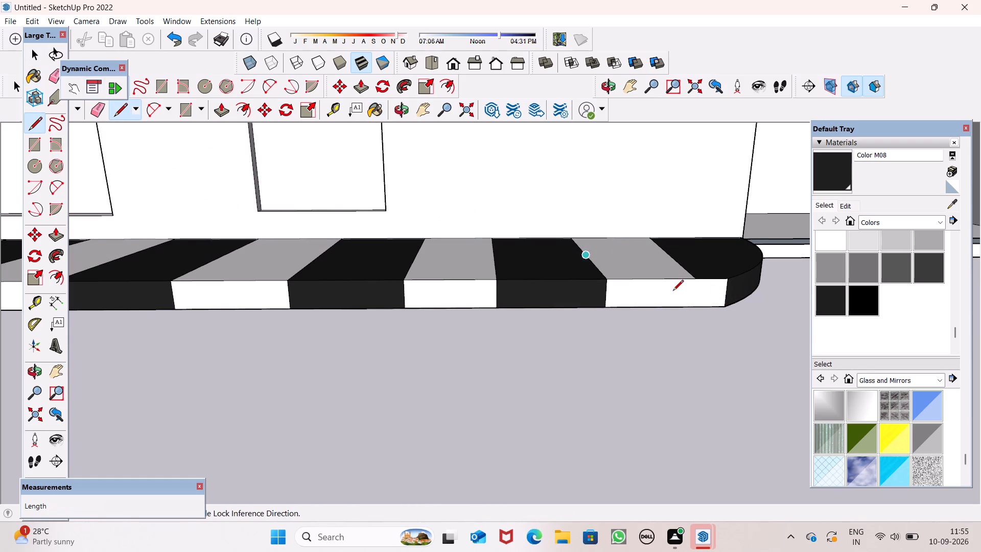
left_click(693, 280)
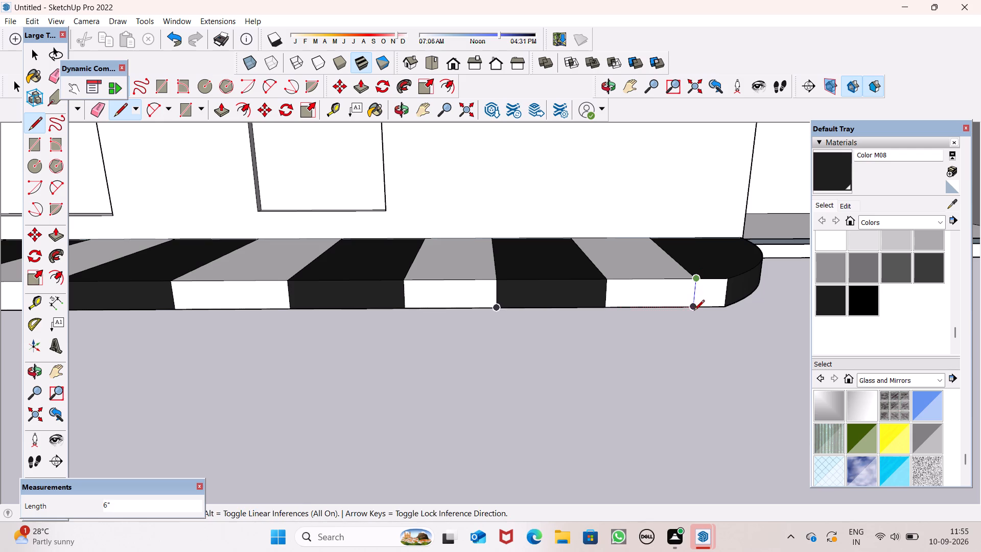
left_click(694, 311)
Paint the narrow front-face segment between the new line and the rounded end with Color M08.
left_click(845, 180)
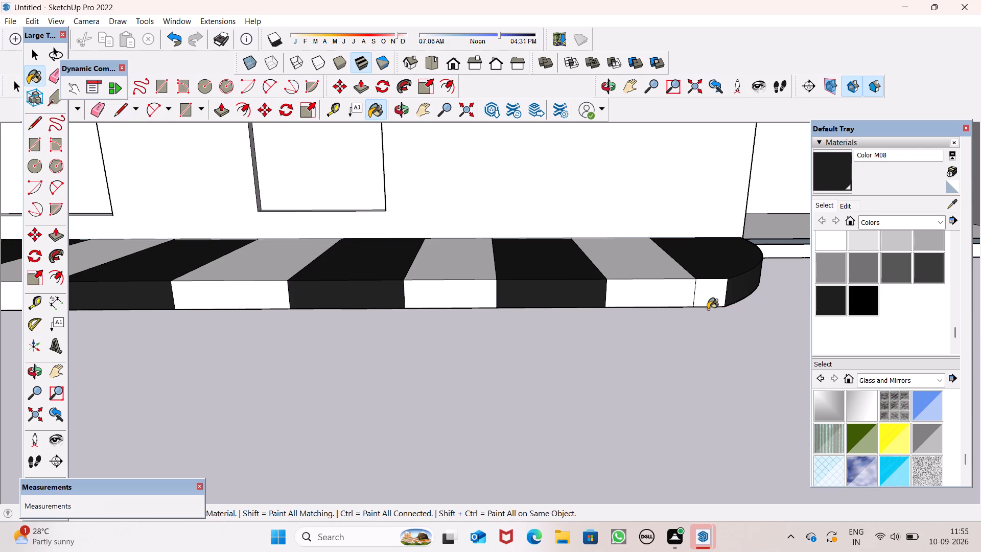
left_click(713, 302)
scroll(690, 275, "down", 8)
key("space")
key("space")
Draw a rectangle about 7' 11.5" by 3' 1" on the platform top against the wall, from the third to the seventh strip.
scroll(681, 275, "down", 6)
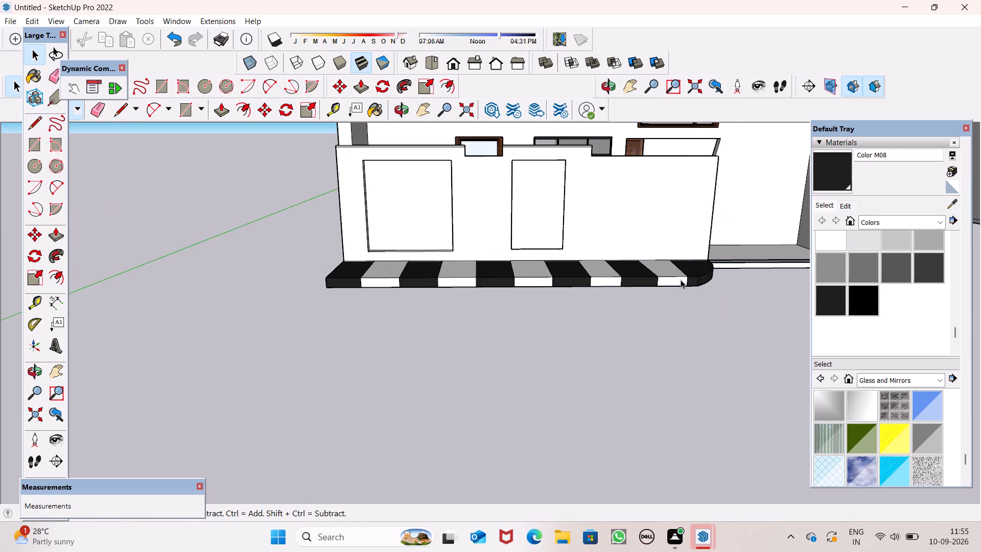
scroll(679, 292, "down", 1)
middle_click_drag(679, 298, 668, 410)
scroll(506, 280, "up", 2)
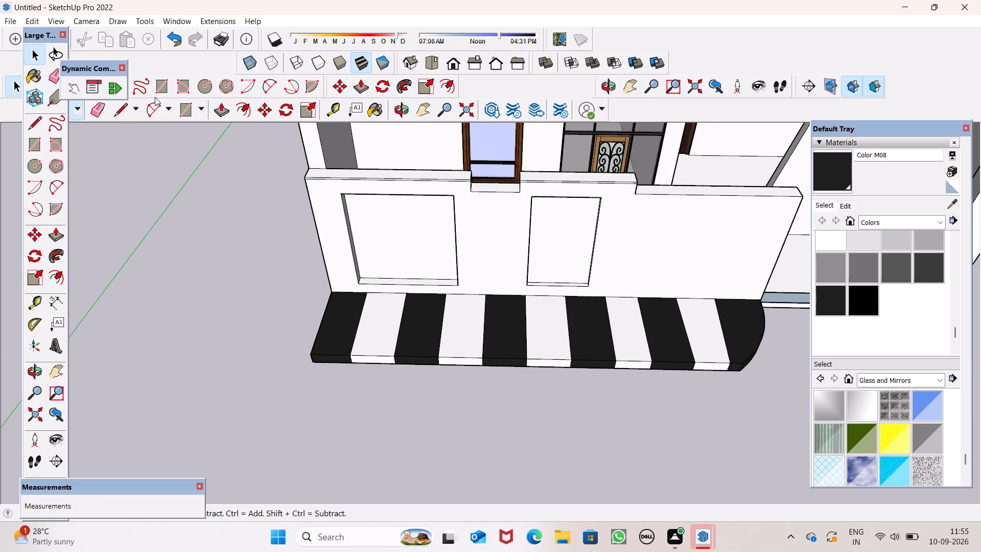
left_click_drag(184, 112, 182, 118)
scroll(578, 319, "up", 4)
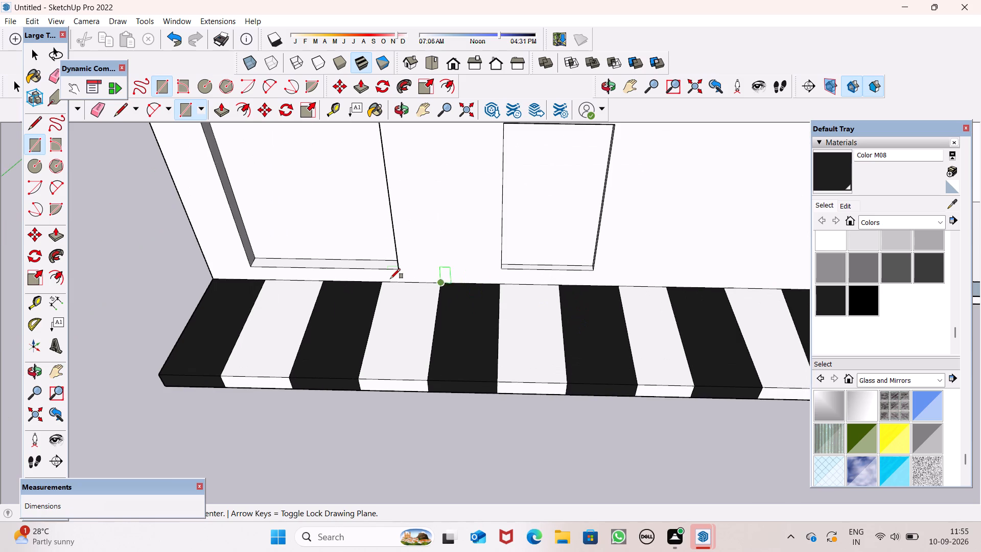
left_click(363, 284)
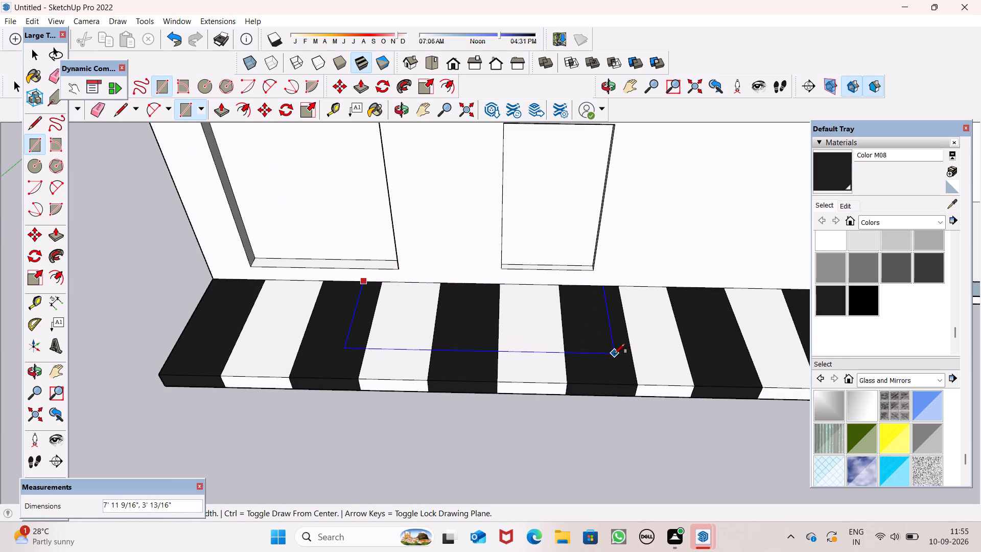
left_click(615, 354)
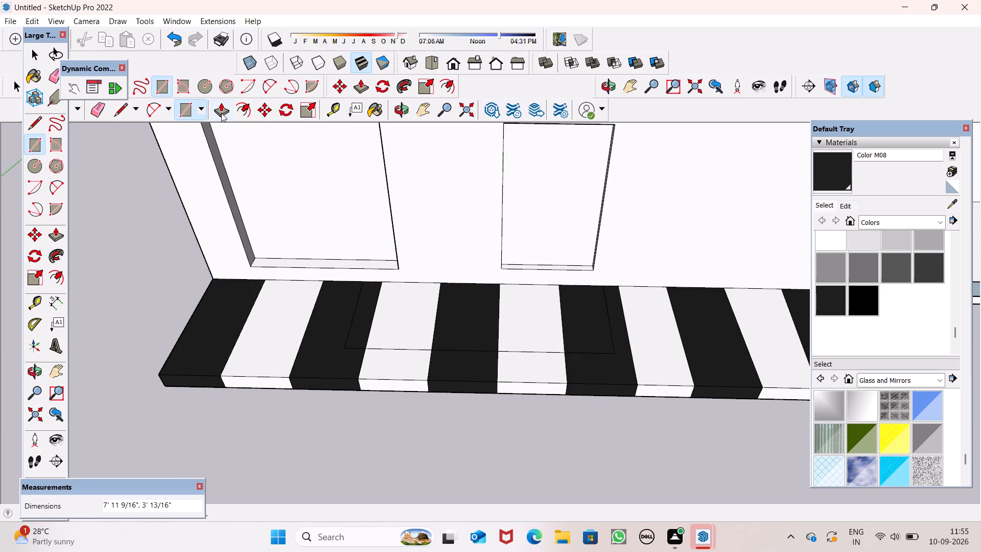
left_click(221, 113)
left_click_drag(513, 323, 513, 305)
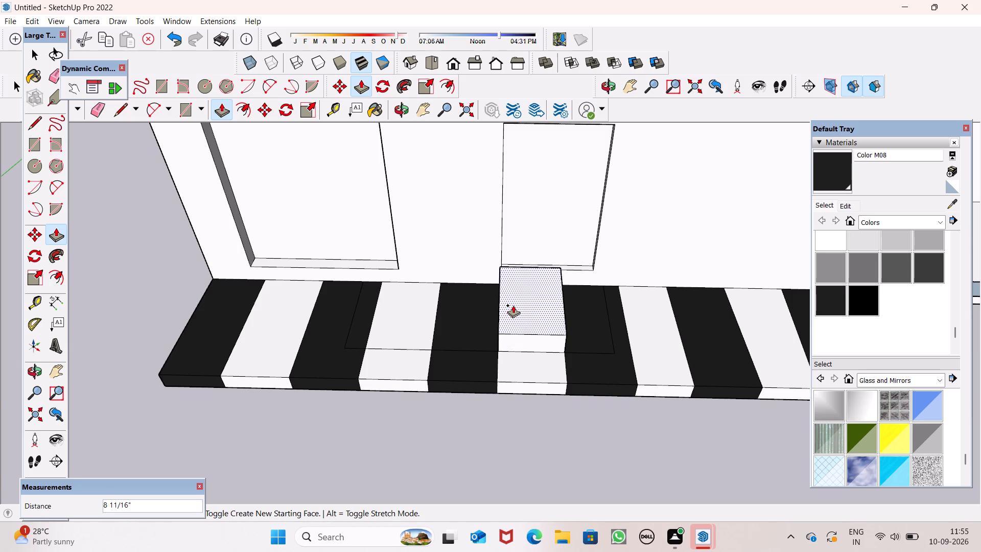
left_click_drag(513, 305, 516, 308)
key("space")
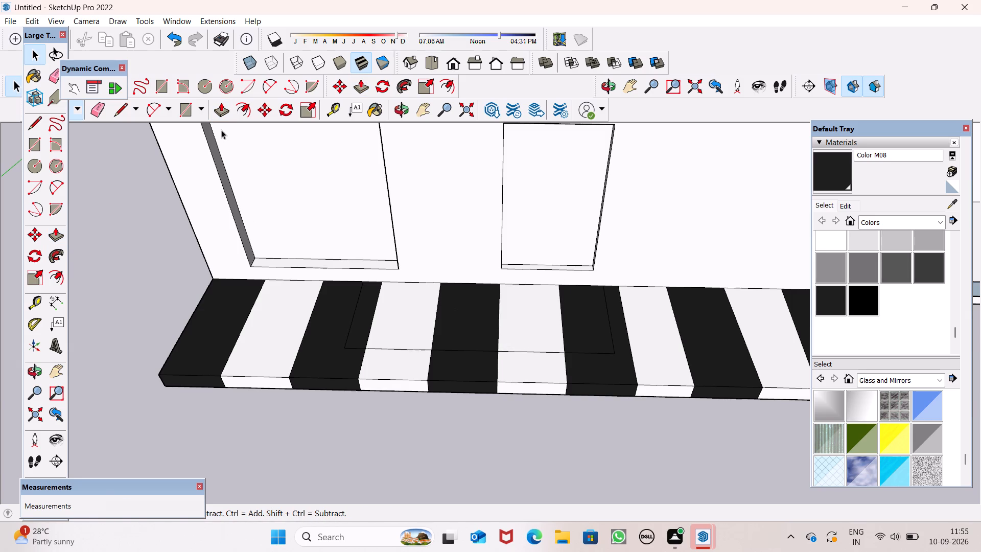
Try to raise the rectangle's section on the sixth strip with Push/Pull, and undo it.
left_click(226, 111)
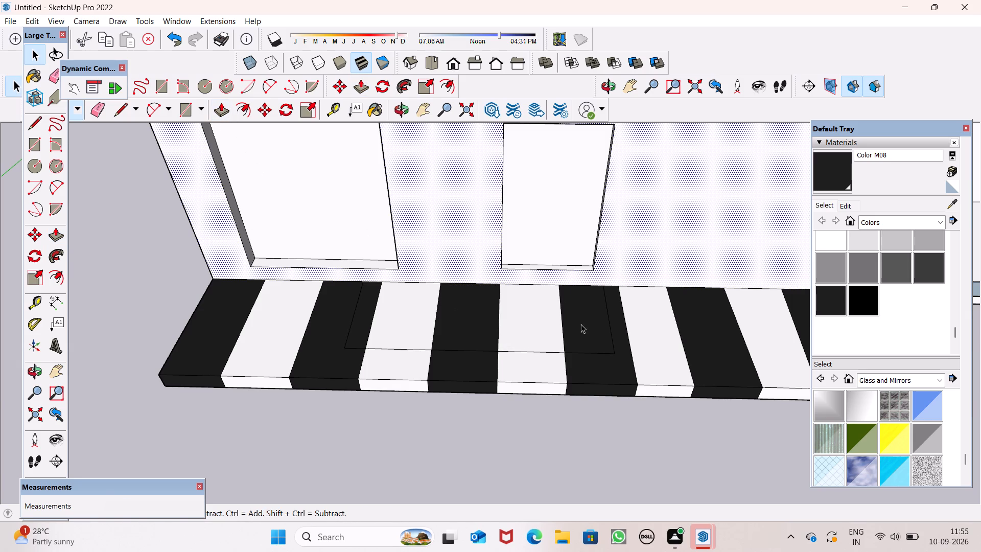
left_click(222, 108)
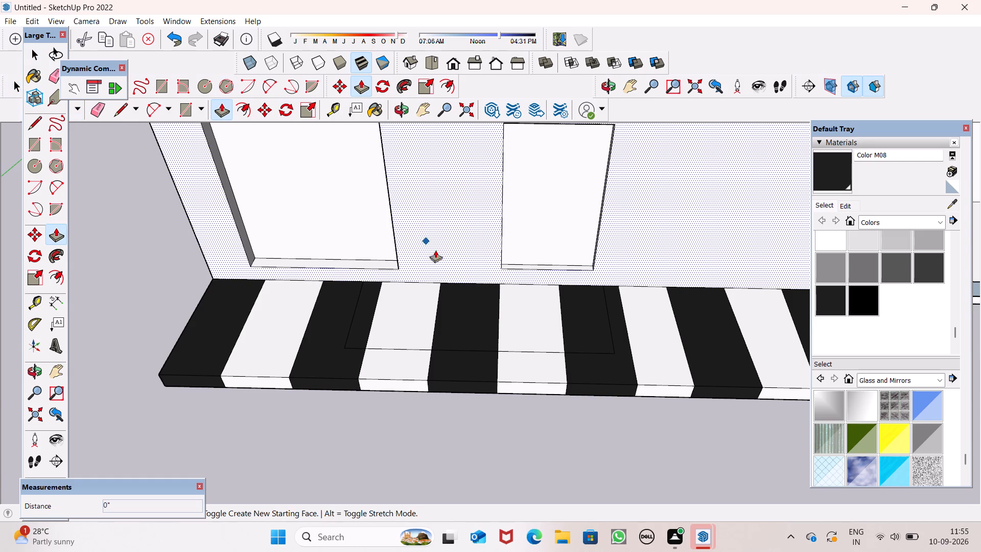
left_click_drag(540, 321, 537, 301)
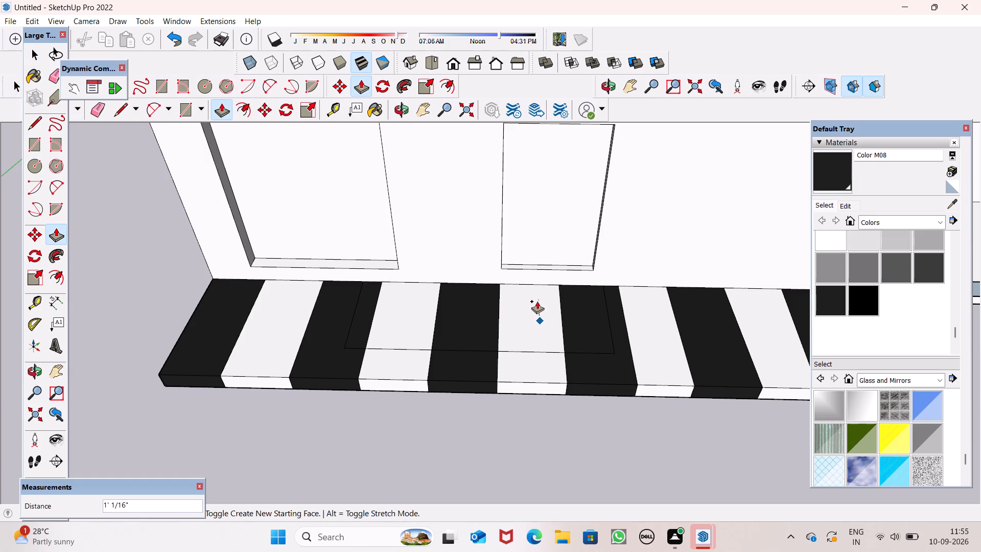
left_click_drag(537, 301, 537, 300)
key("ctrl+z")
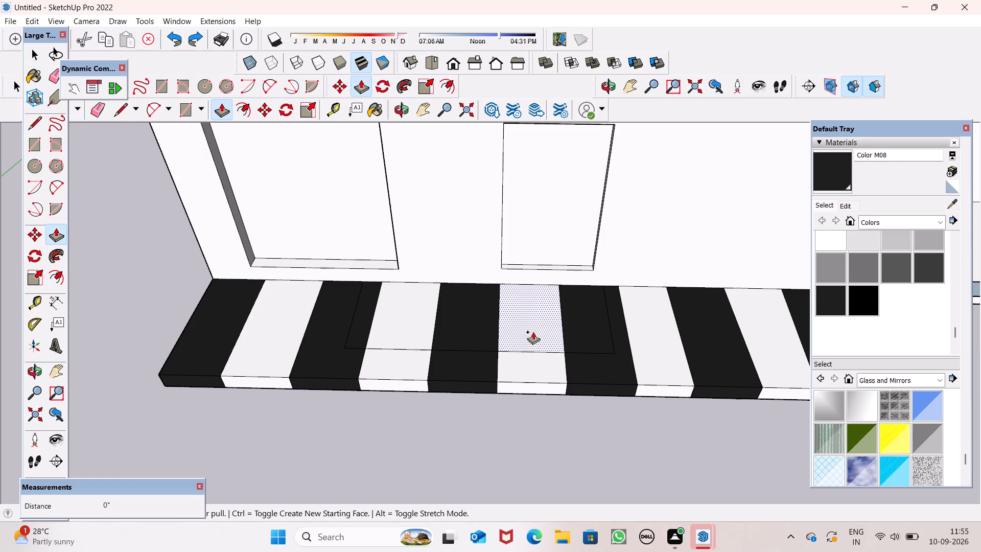
Raise the rectangle's white section on the sixth strip by 1" with Push/Pull.
left_click_drag(533, 332, 541, 309)
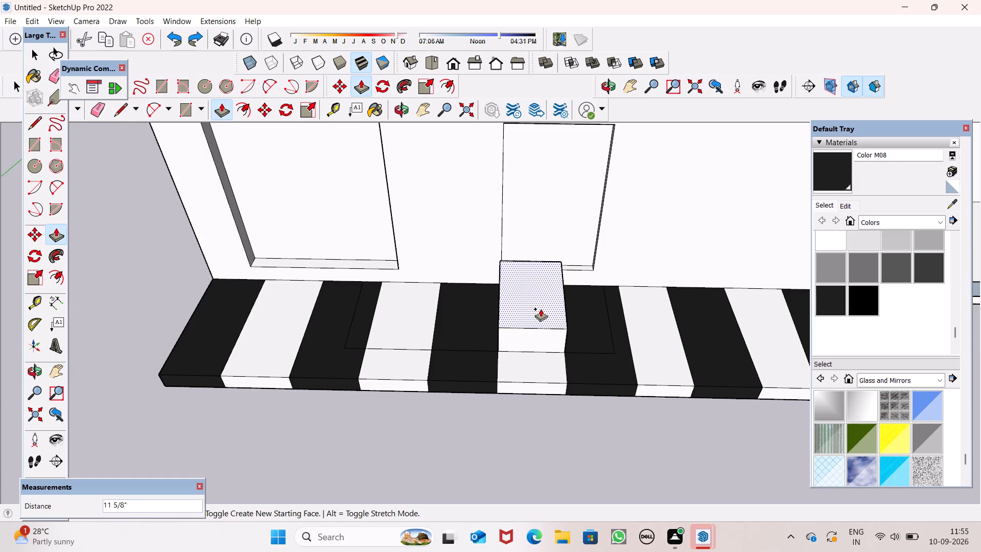
left_click_drag(541, 309, 543, 299)
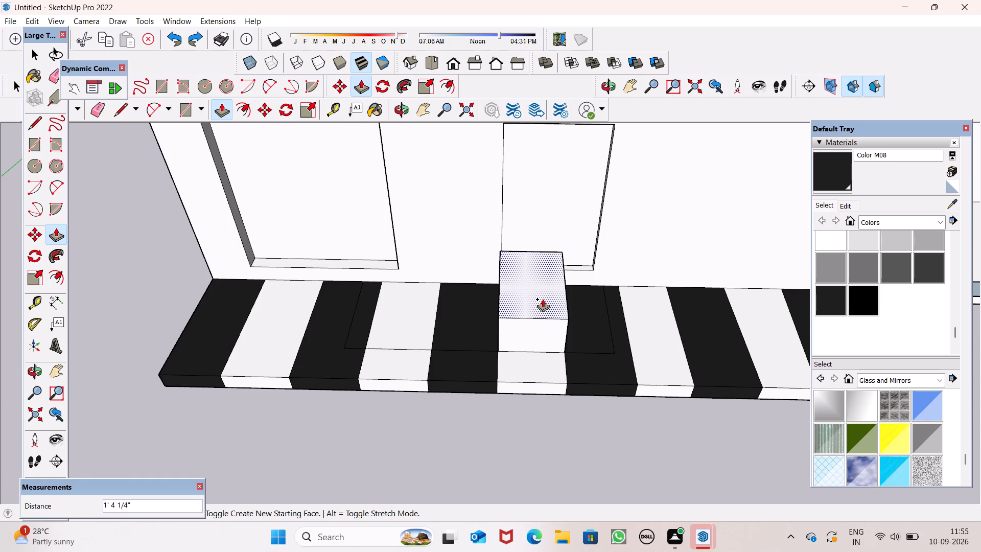
left_click_drag(543, 299, 544, 310)
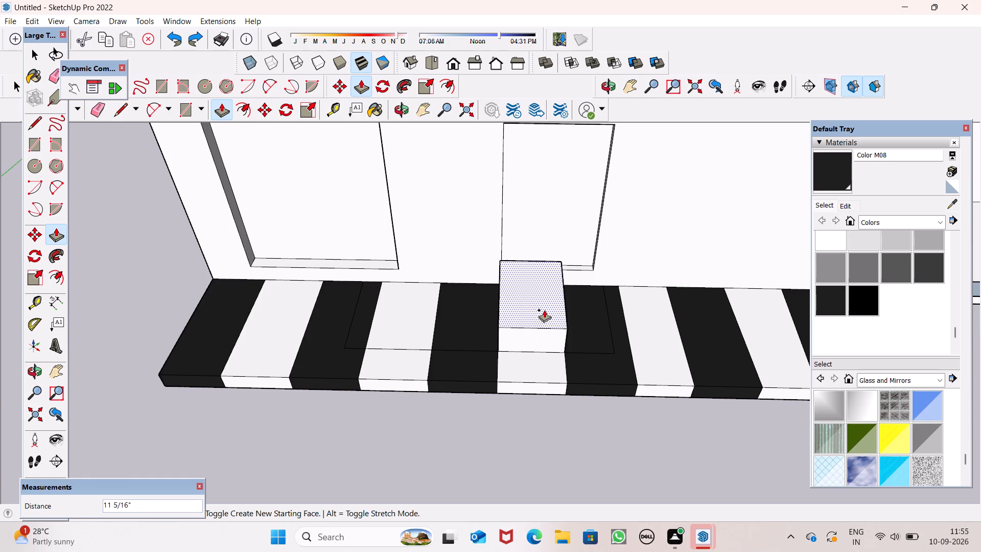
left_click_drag(544, 310, 541, 327)
key("1")
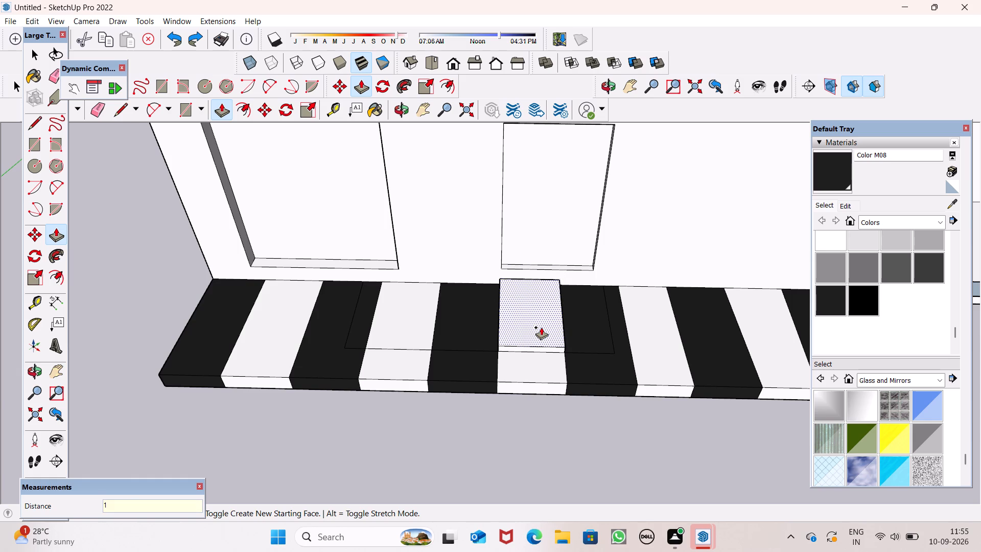
left_click_drag(541, 327, 542, 327)
key("shift+quotedbl")
key("Return")
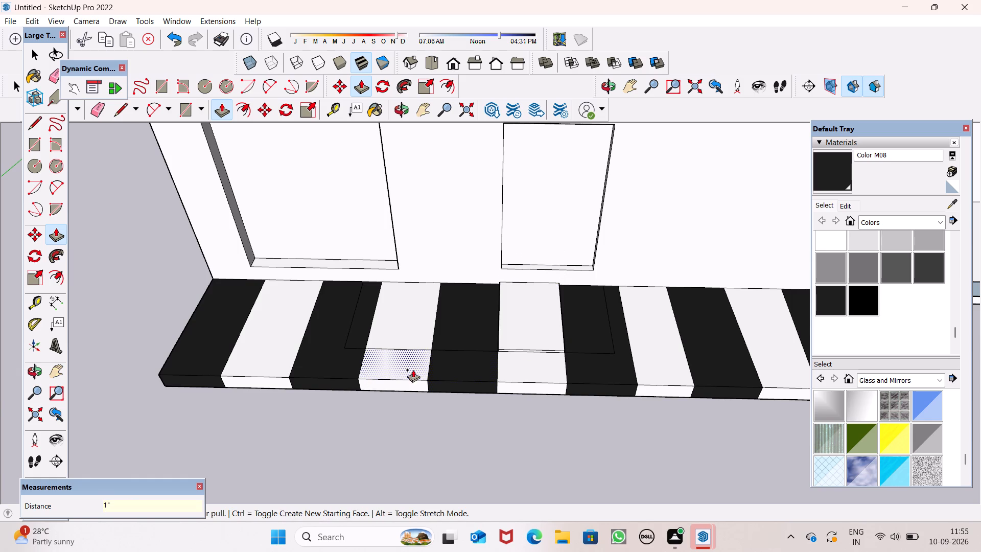
Raise the rectangle's sections on the white fourth strip and the dark third strip by 1".
scroll(419, 365, "up", 6)
left_click_drag(426, 328, 579, 320)
scroll(377, 274, "down", 6)
scroll(613, 311, "up", 2)
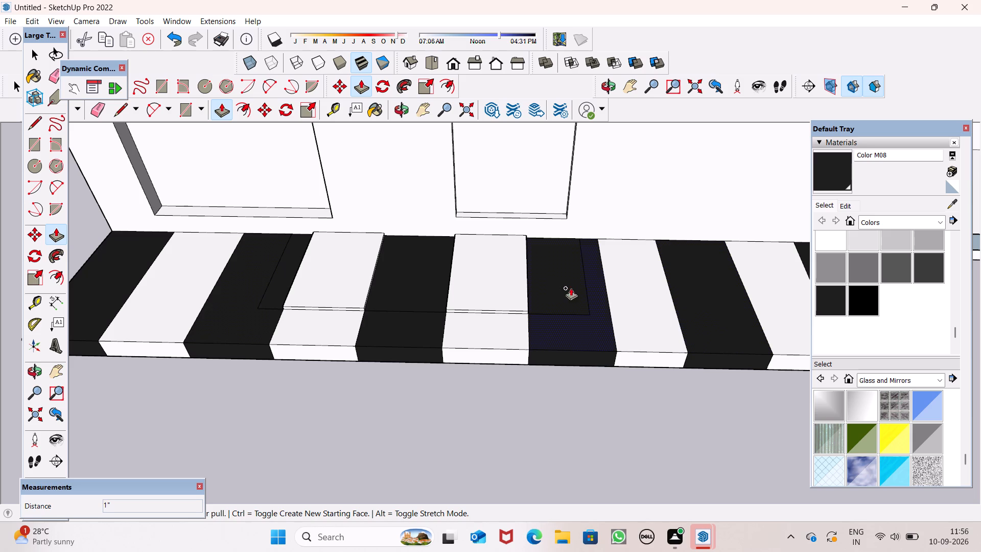
scroll(274, 272, "up", 5)
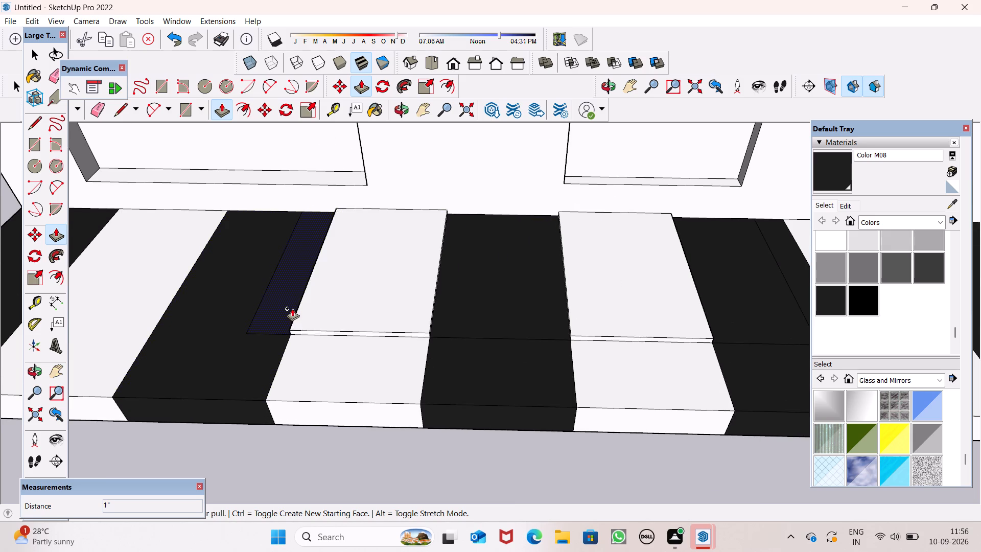
scroll(292, 308, "down", 2)
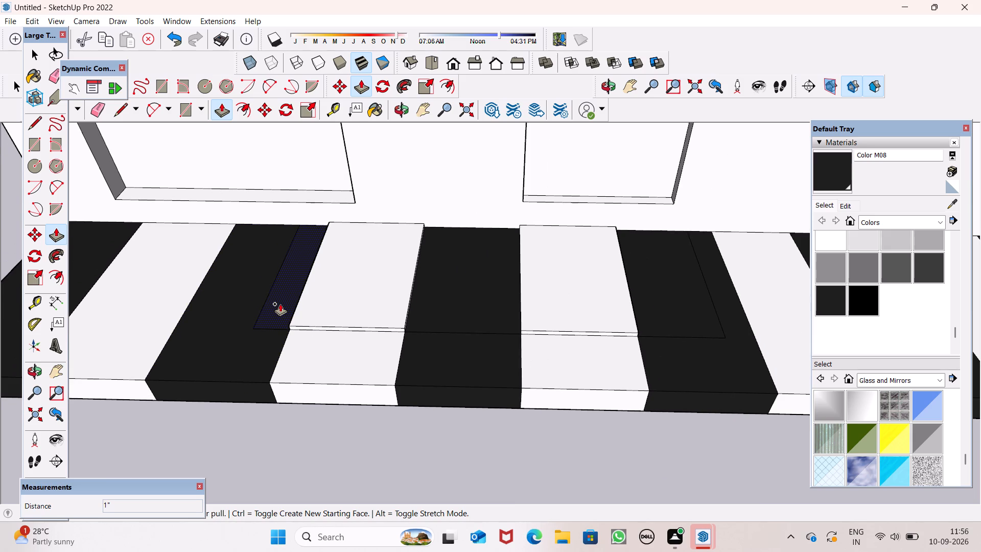
left_click_drag(280, 304, 317, 305)
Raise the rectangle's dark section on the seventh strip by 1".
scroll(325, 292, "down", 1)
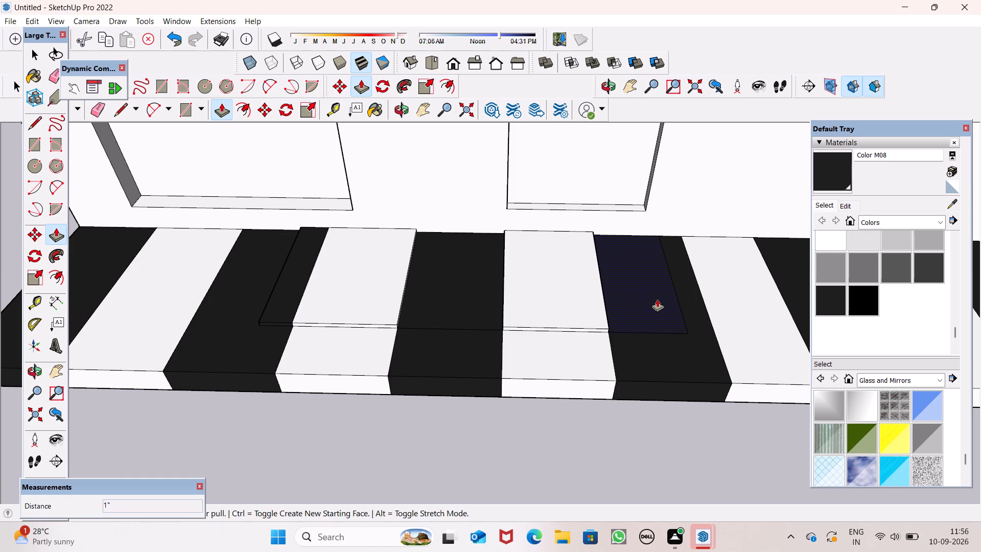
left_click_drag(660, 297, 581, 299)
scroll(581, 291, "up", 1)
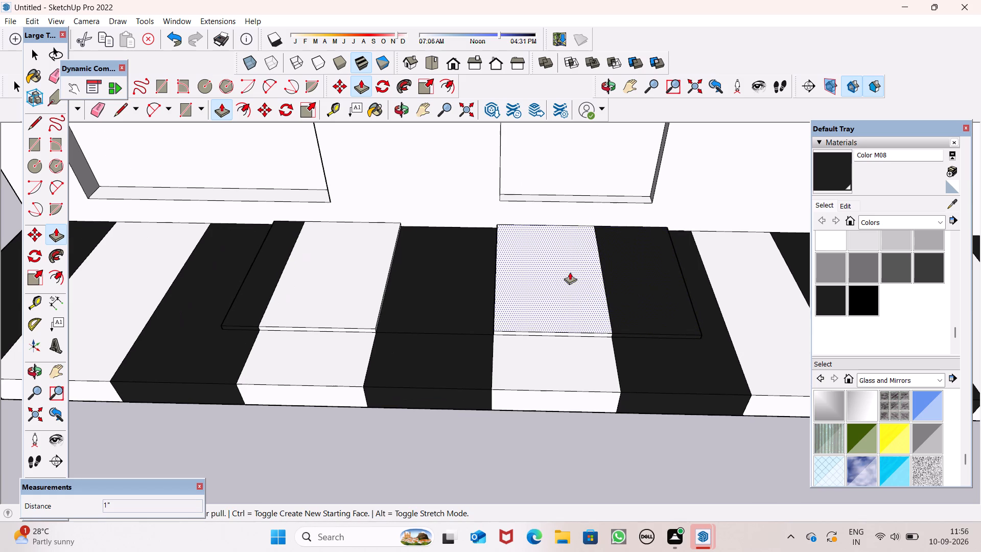
Examine the rectangle's raised sections on the platform and the front wall from above and below.
key("space")
scroll(555, 271, "down", 7)
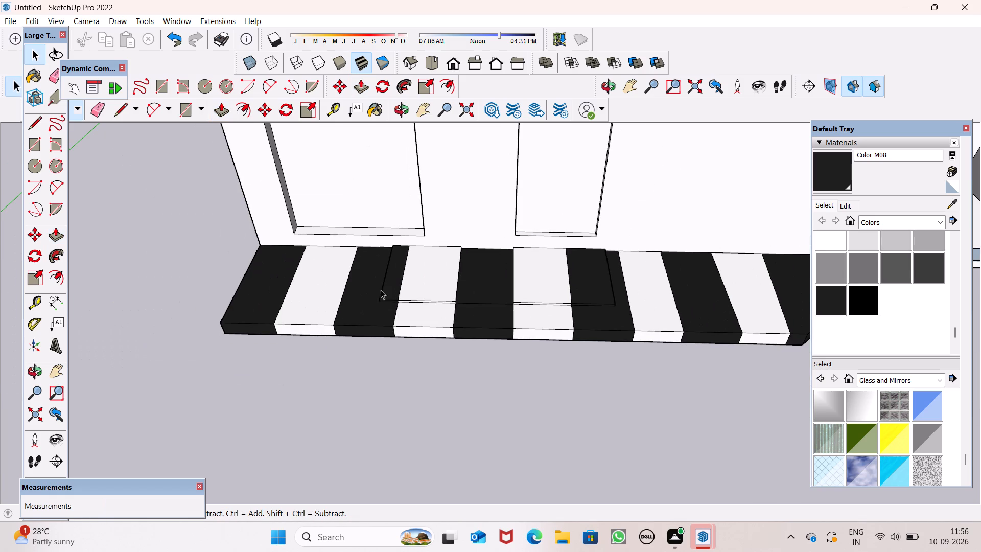
left_click(425, 287)
scroll(408, 278, "down", 3)
left_click_drag(484, 366, 484, 358)
scroll(497, 285, "up", 6)
left_click(510, 278)
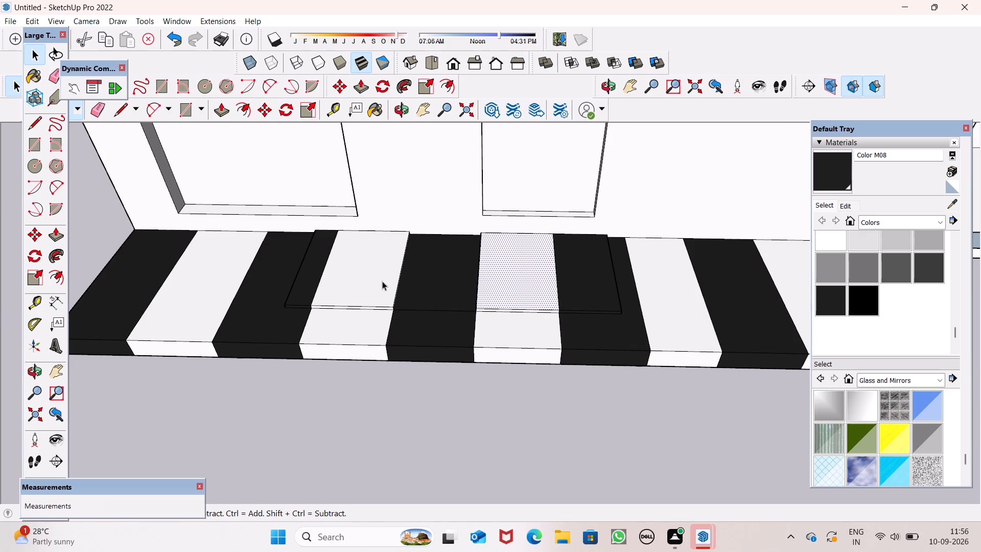
scroll(382, 282, "down", 5)
scroll(450, 320, "down", 3)
middle_click_drag(459, 325, 548, 122)
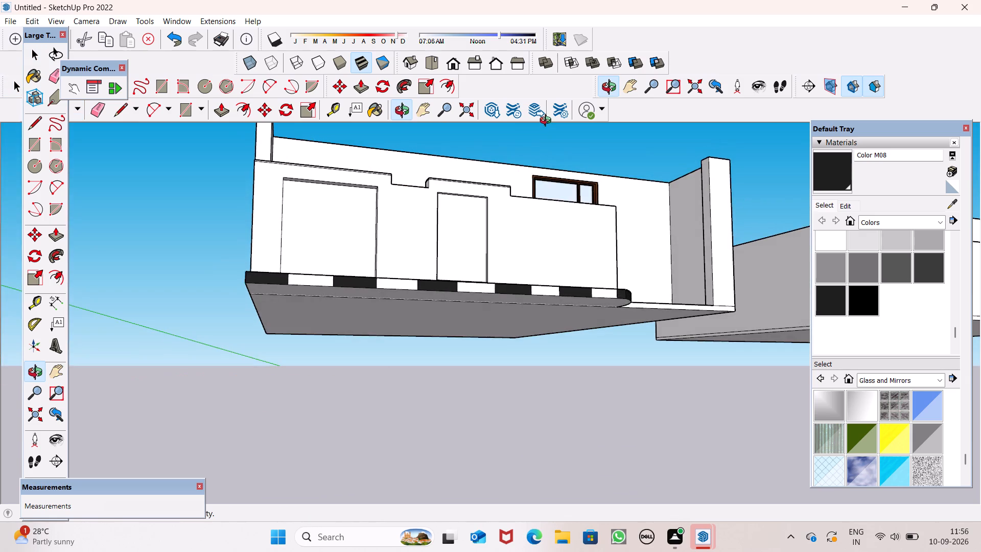
middle_click_drag(548, 122, 443, 394)
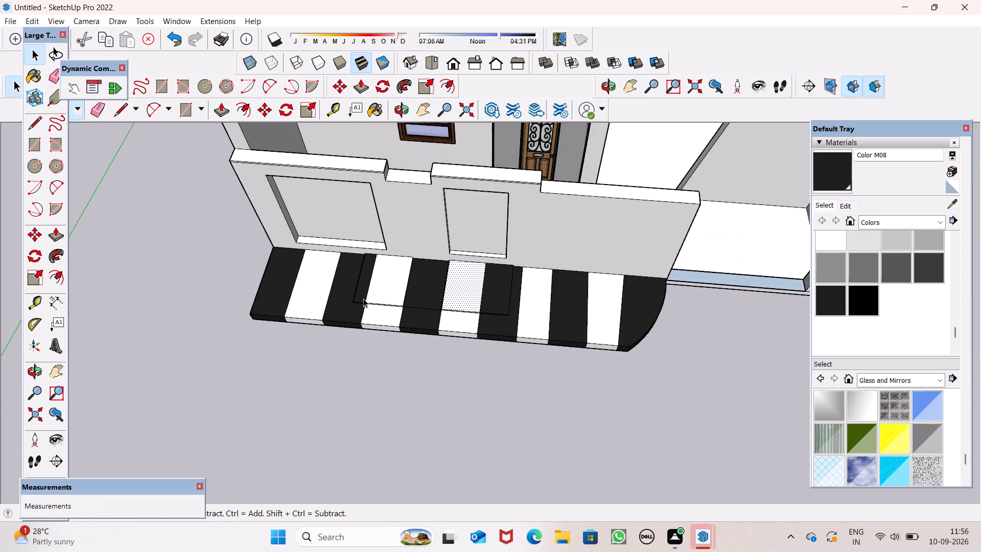
Undo the rectangle drawn on the striped platform's top, leaving only the plain dark and white strips.
left_click(379, 287)
key("ctrl+z")
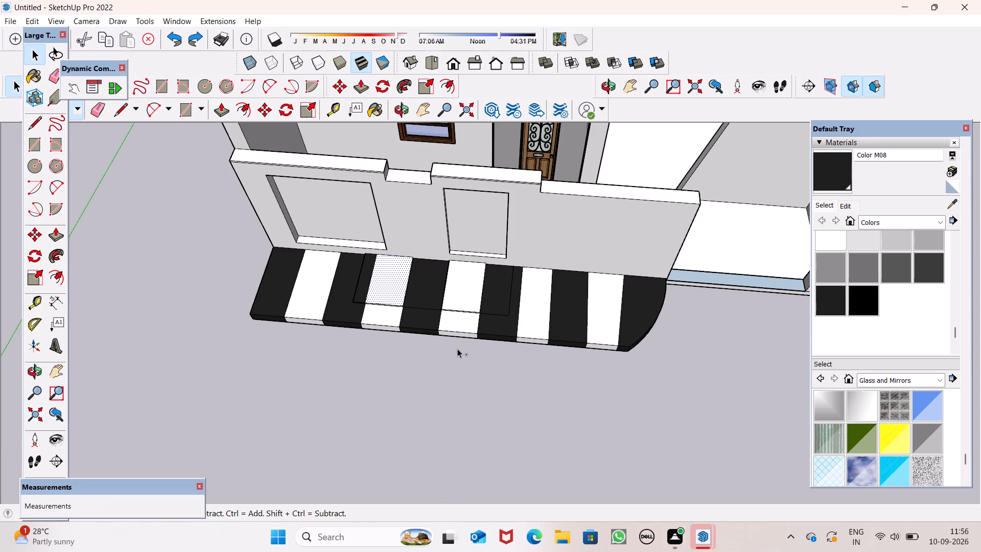
key("ctrl+z")
key("ctrl+z")
key("ctrl+z")
key("ctrl+z")
key("ctrl+z")
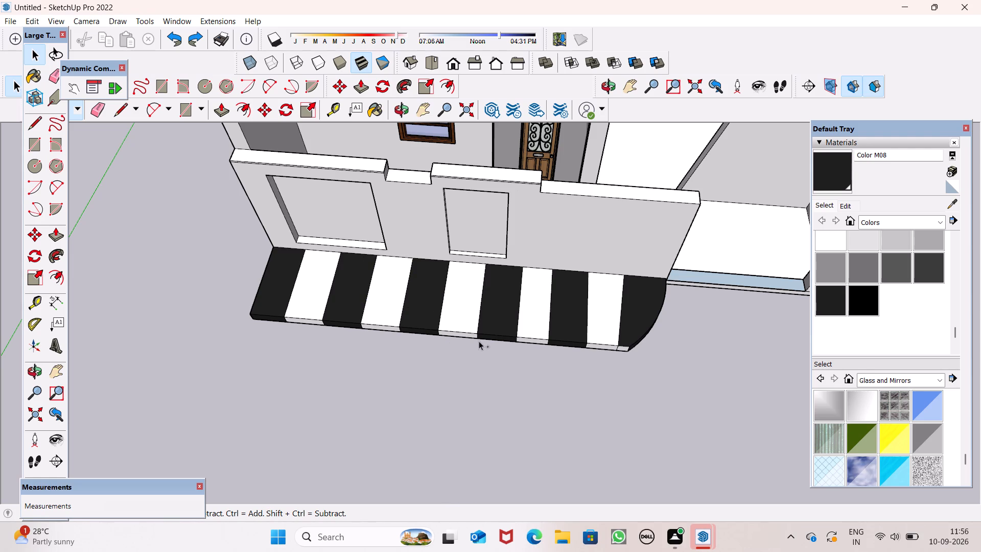
Paint the small front face of the platform's rounded-end strip with the dark Color M08.
left_click(839, 186)
scroll(628, 363, "up", 9)
left_click(623, 333)
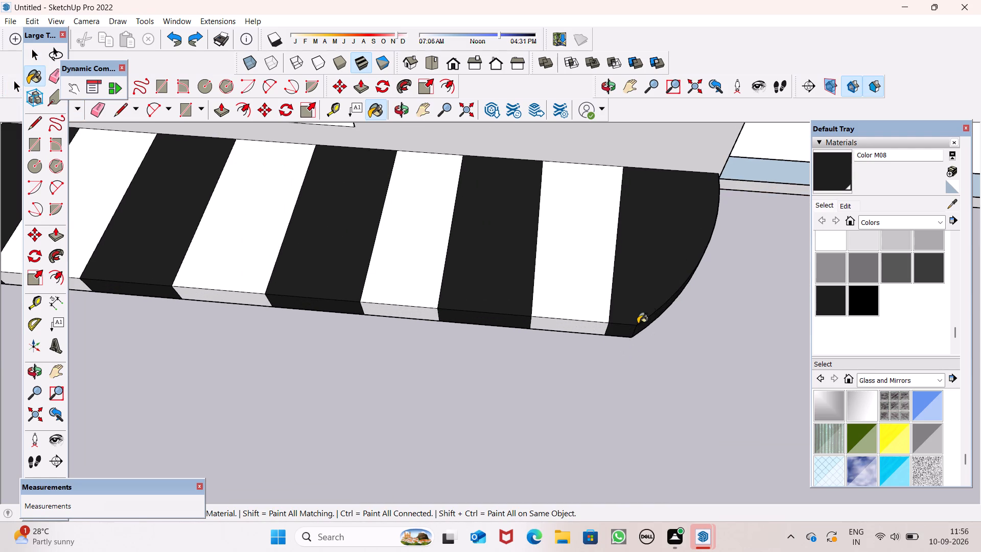
key("space")
key("space")
Draw a rectangle about 4' 3" by 2' 11" on the ground in front of the striped platform.
scroll(661, 293, "down", 20)
scroll(661, 293, "down", 1)
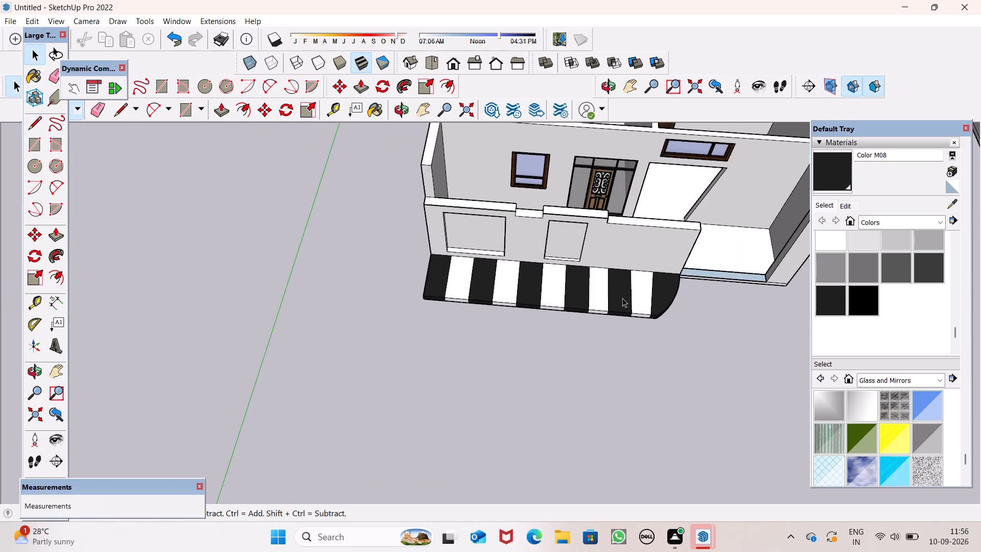
scroll(620, 299, "down", 4)
middle_click_drag(663, 364, 650, 220)
scroll(650, 220, "up", 1)
scroll(579, 353, "down", 4)
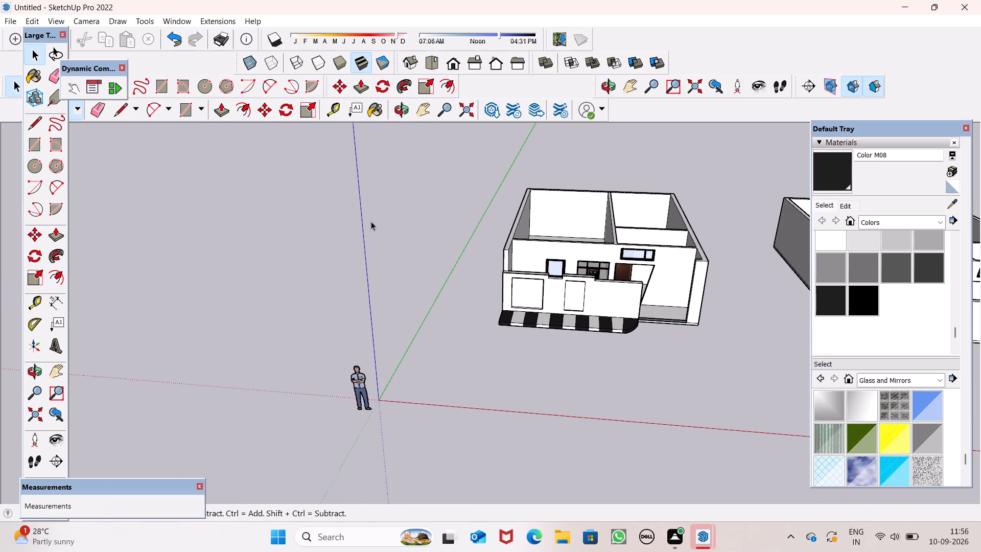
left_click_drag(188, 119, 186, 131)
scroll(595, 359, "up", 6)
middle_click_drag(566, 364, 584, 418)
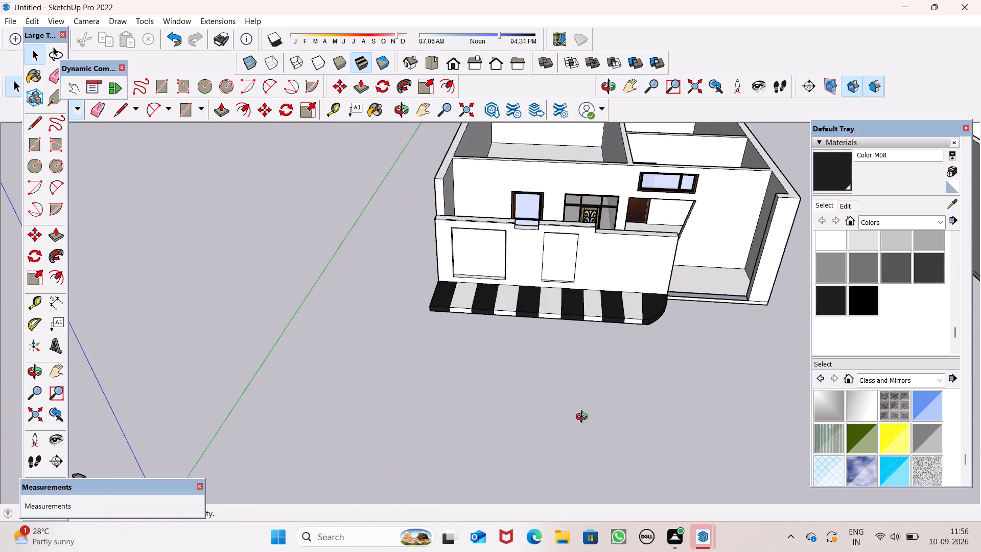
middle_click_drag(584, 418, 587, 417)
left_click(186, 113)
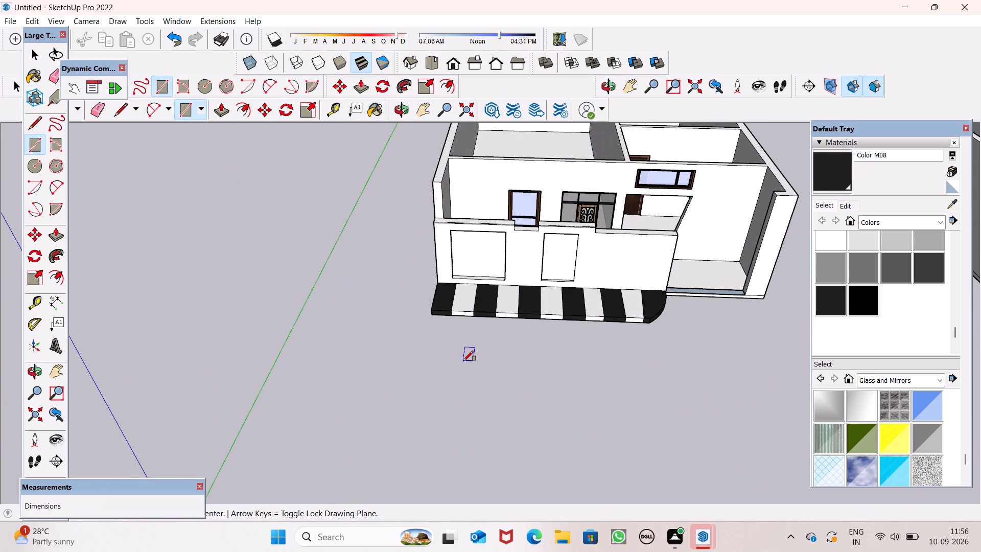
left_click(463, 361)
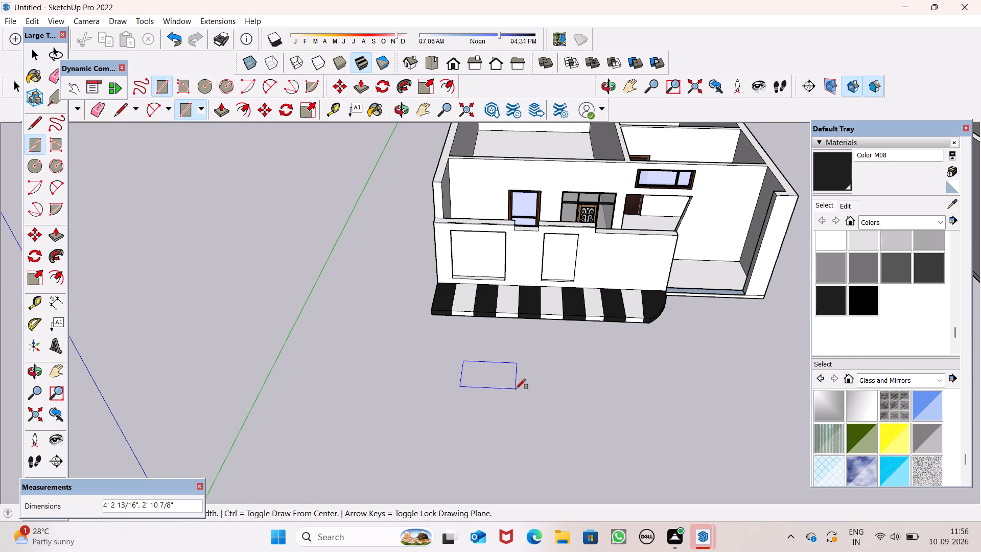
left_click(515, 389)
key("space")
Offset the ground rectangle's outline 1" inward.
scroll(506, 353, "up", 4)
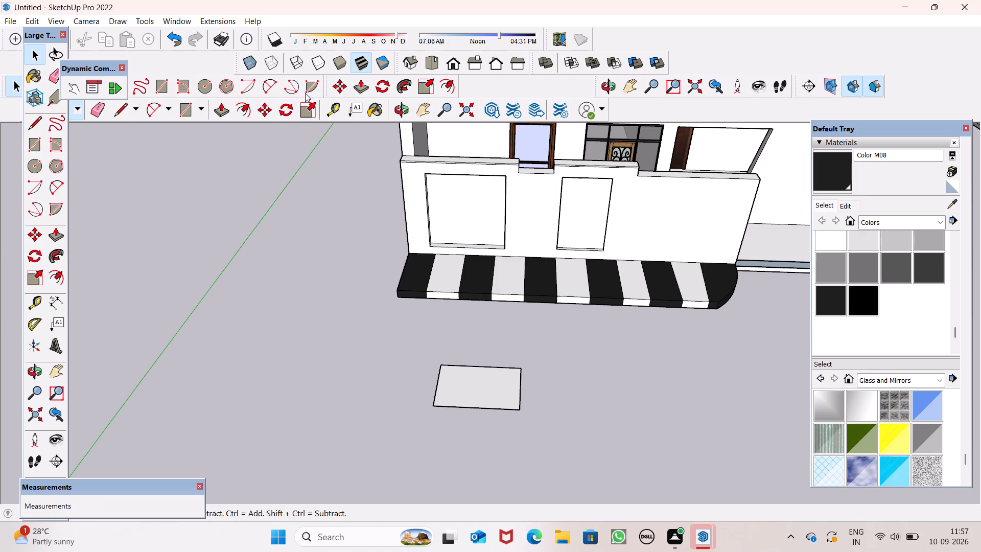
left_click(186, 113)
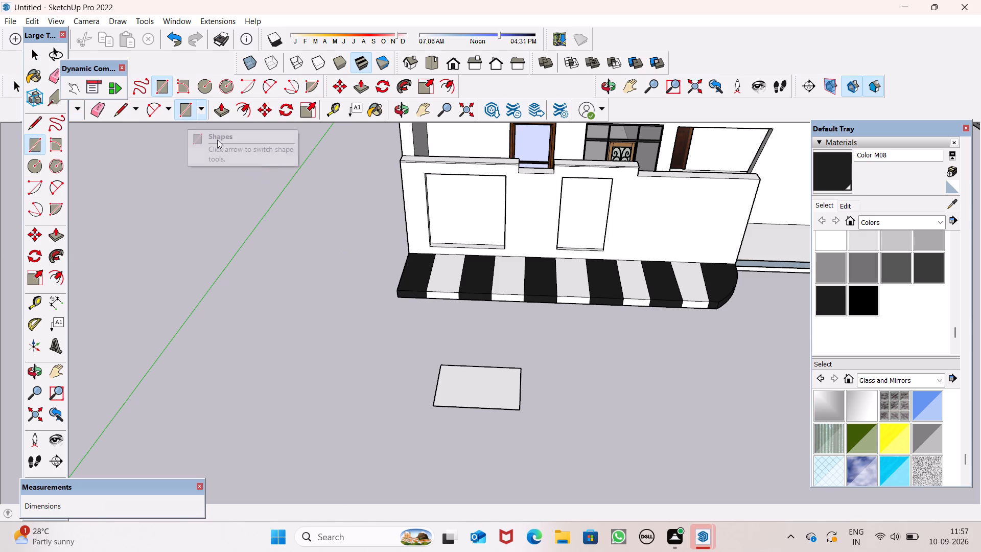
scroll(541, 479, "up", 8)
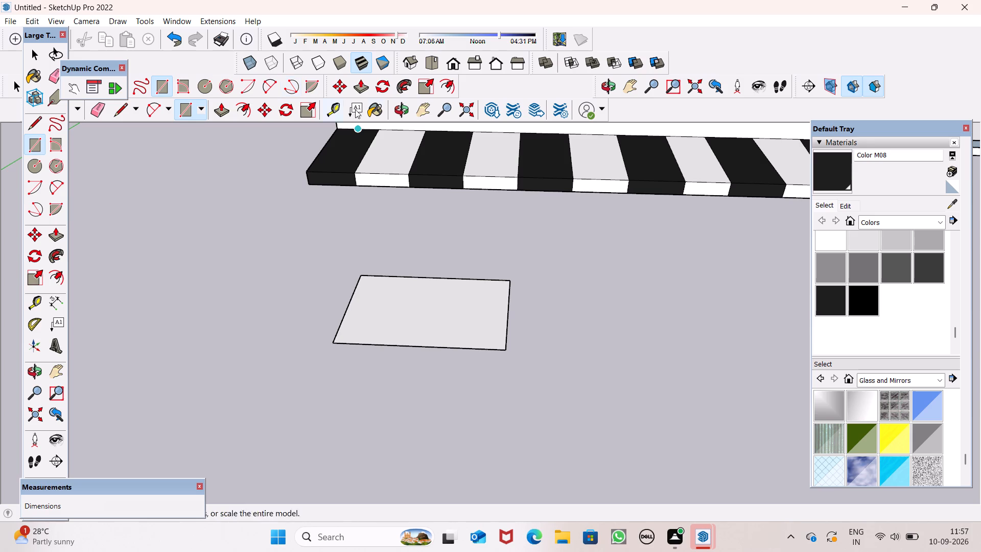
left_click(445, 89)
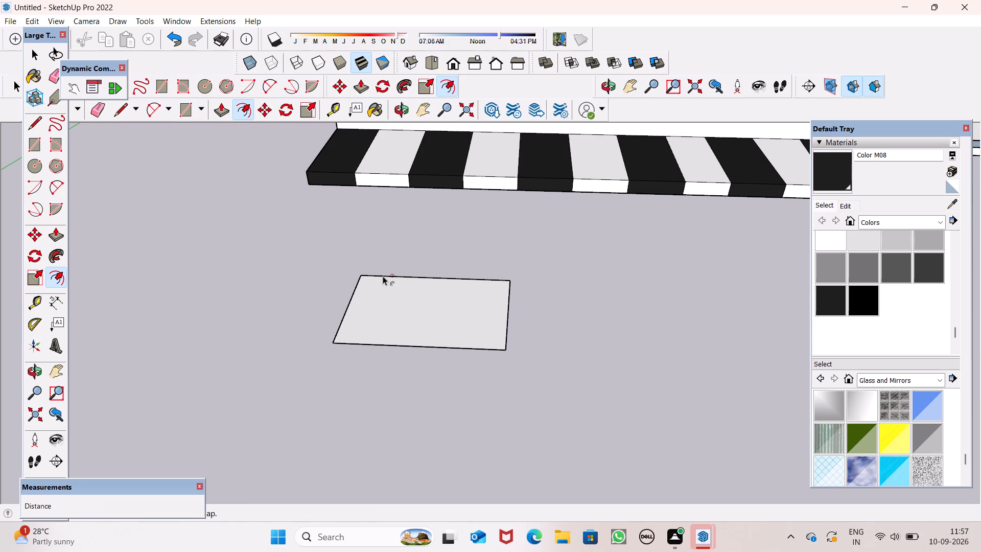
left_click_drag(383, 276, 391, 295)
left_click(404, 283)
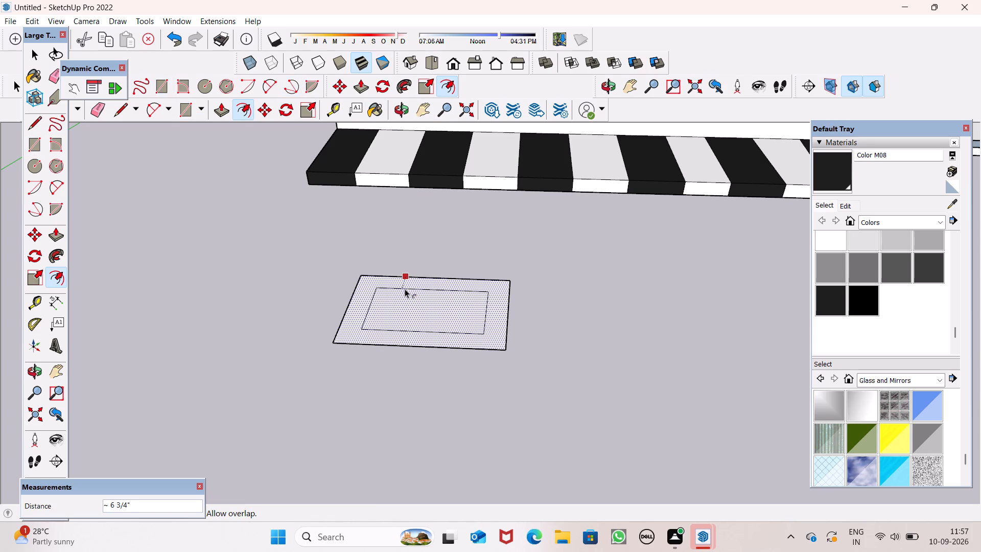
key("1")
key("shift+quotedbl")
key("Return")
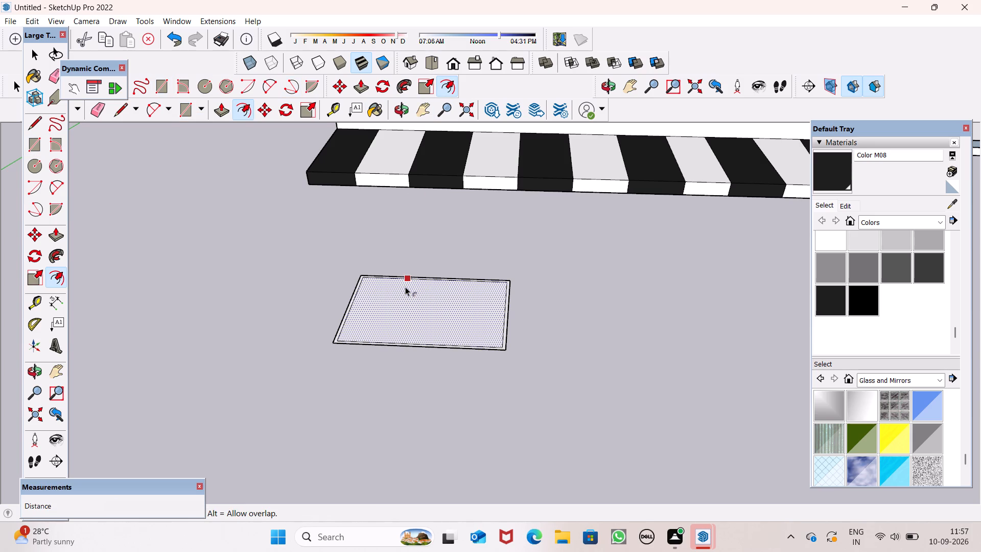
key("space")
Push/Pull the rectangle's narrow border up 2' to form the walls of an open box.
scroll(376, 368, "up", 4)
left_click(410, 385)
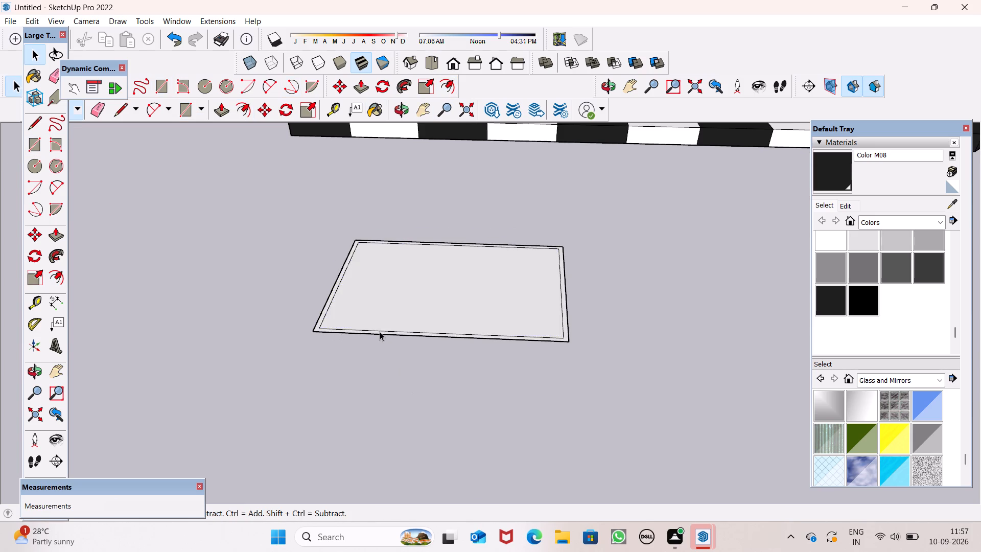
scroll(378, 326, "down", 4)
middle_click_drag(394, 359, 416, 397)
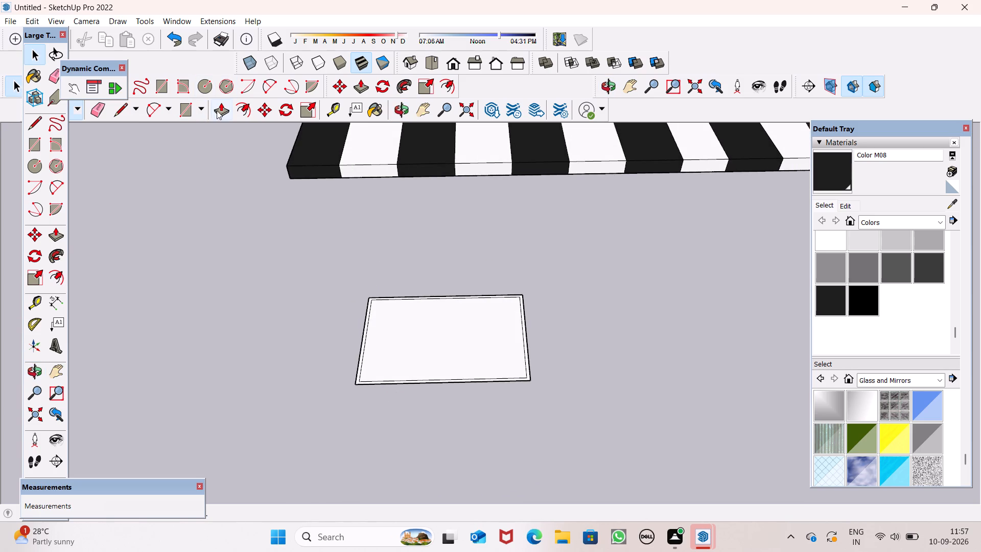
left_click(217, 110)
scroll(370, 351, "up", 6)
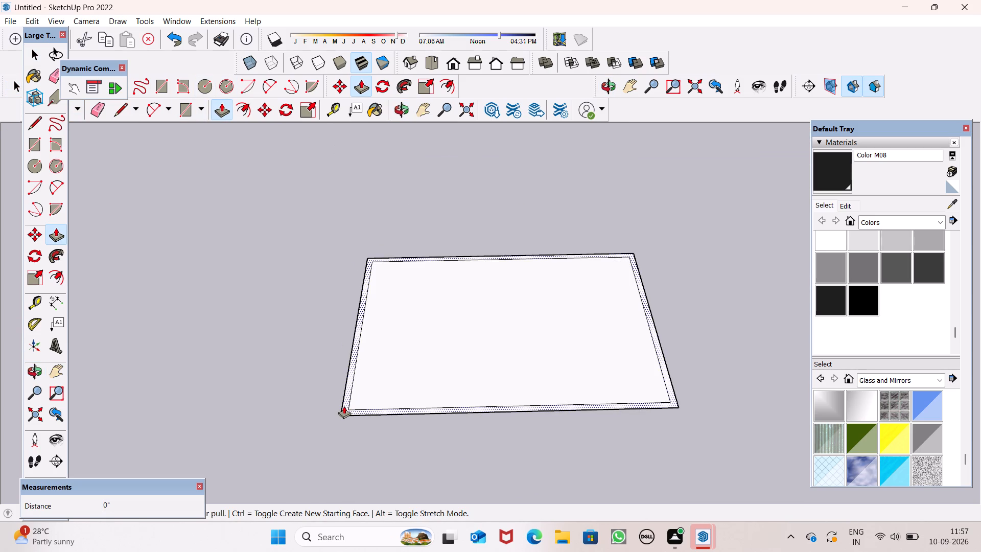
left_click_drag(344, 406, 365, 362)
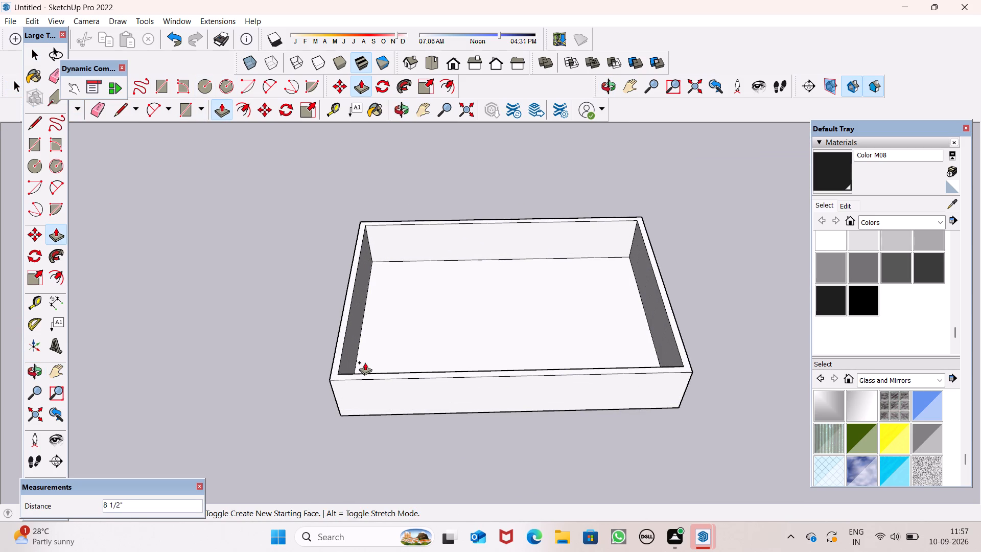
left_click_drag(365, 362, 366, 361)
key("2")
key("apostrophe")
key("Return")
Select the whole open box and make it a group.
scroll(361, 356, "down", 7)
middle_click_drag(457, 389, 450, 349)
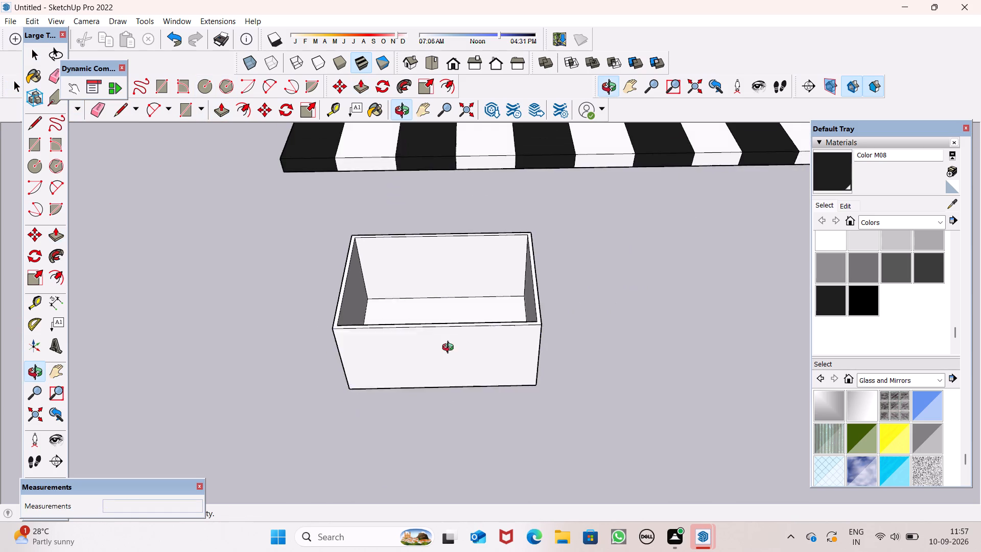
middle_click_drag(450, 349, 451, 250)
scroll(451, 250, "down", 5)
key("space")
scroll(513, 270, "up", 5)
triple_click(481, 269)
right_click(481, 268)
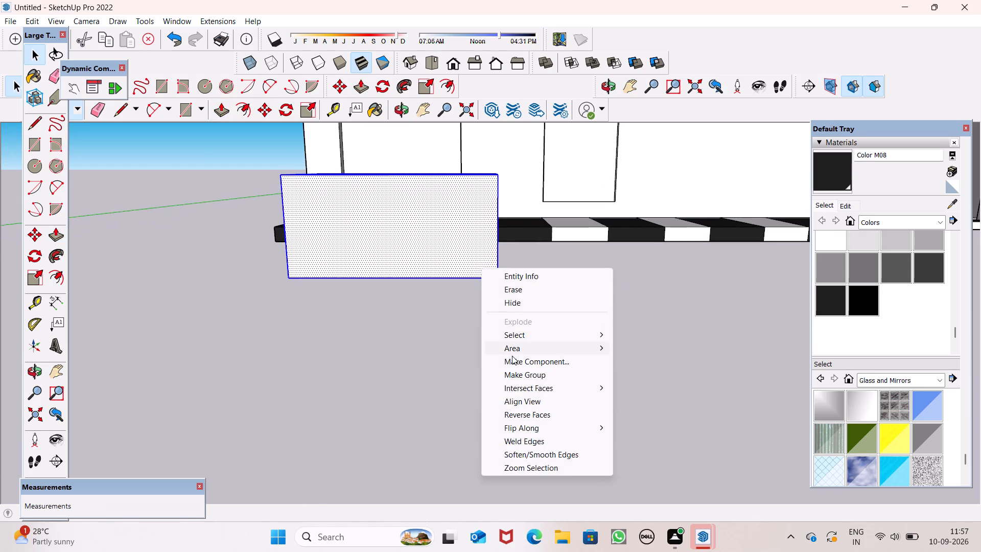
left_click(529, 375)
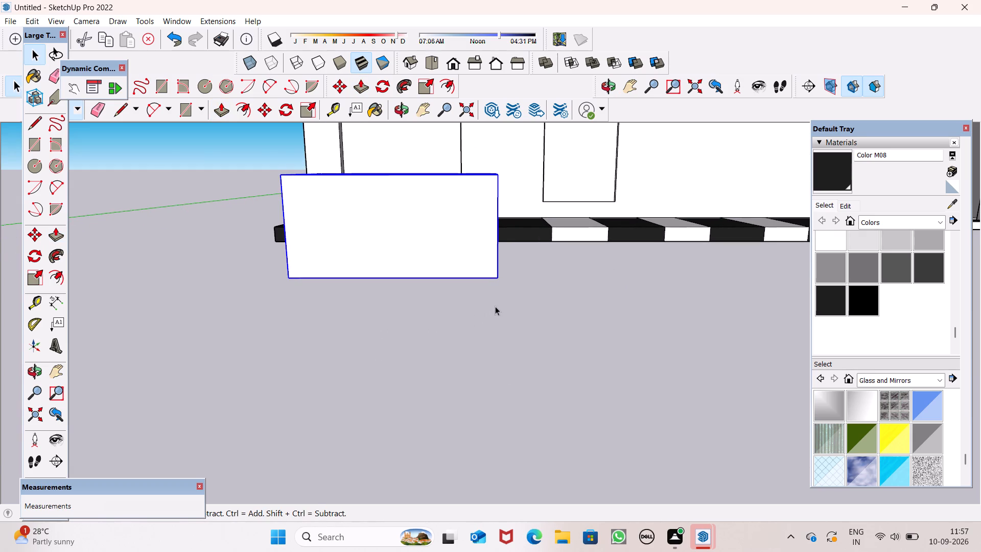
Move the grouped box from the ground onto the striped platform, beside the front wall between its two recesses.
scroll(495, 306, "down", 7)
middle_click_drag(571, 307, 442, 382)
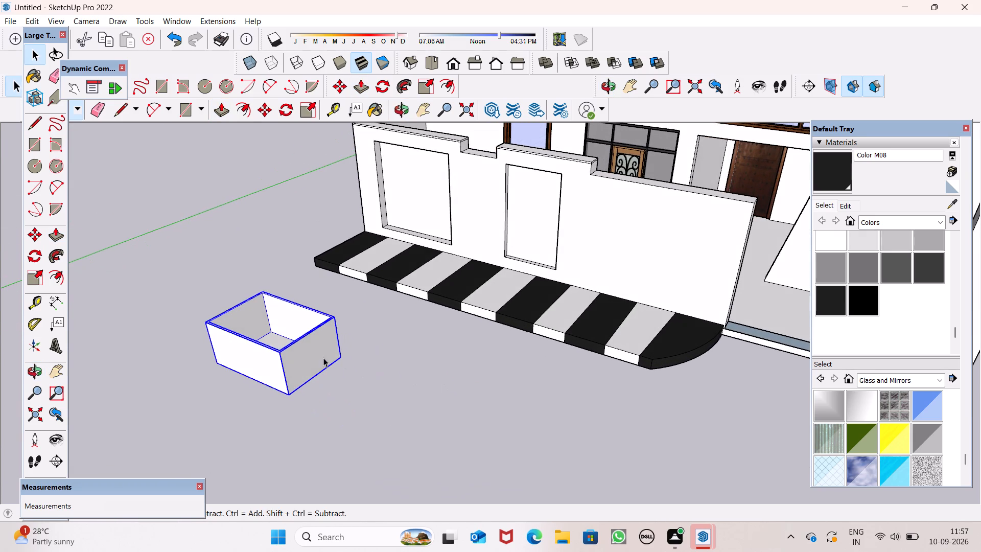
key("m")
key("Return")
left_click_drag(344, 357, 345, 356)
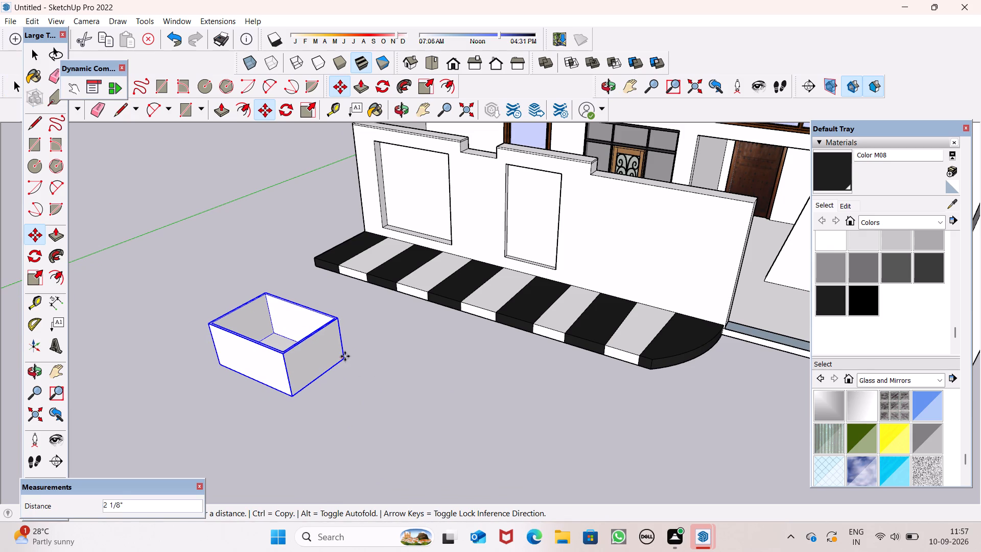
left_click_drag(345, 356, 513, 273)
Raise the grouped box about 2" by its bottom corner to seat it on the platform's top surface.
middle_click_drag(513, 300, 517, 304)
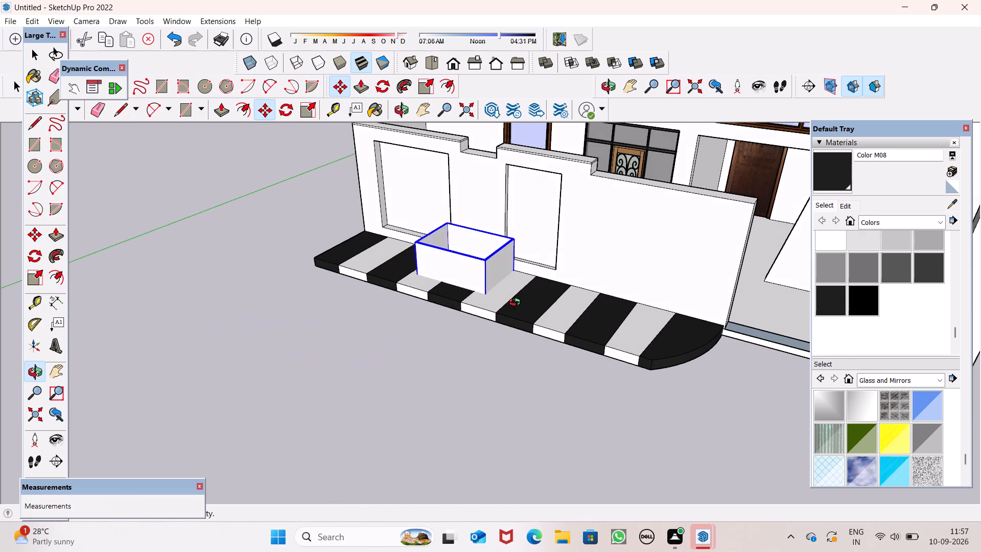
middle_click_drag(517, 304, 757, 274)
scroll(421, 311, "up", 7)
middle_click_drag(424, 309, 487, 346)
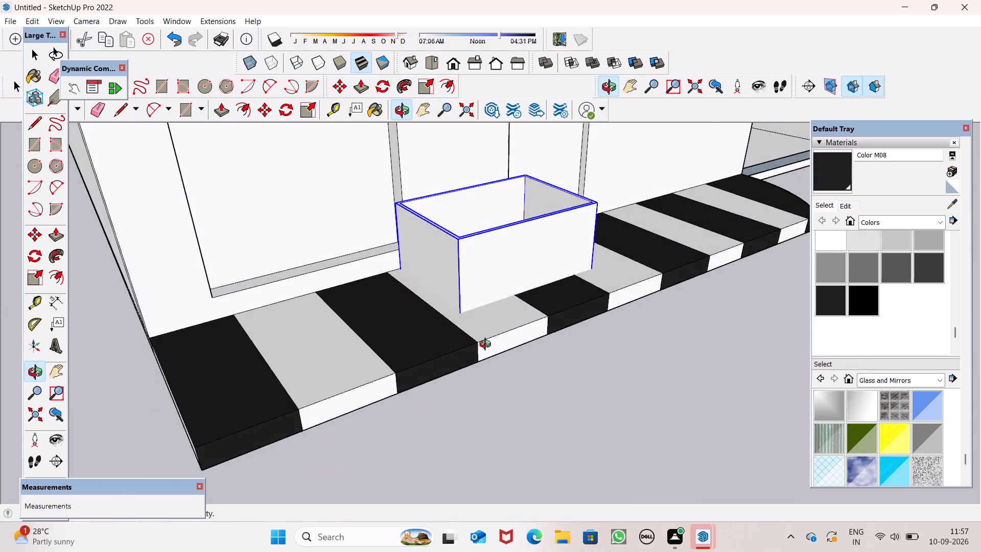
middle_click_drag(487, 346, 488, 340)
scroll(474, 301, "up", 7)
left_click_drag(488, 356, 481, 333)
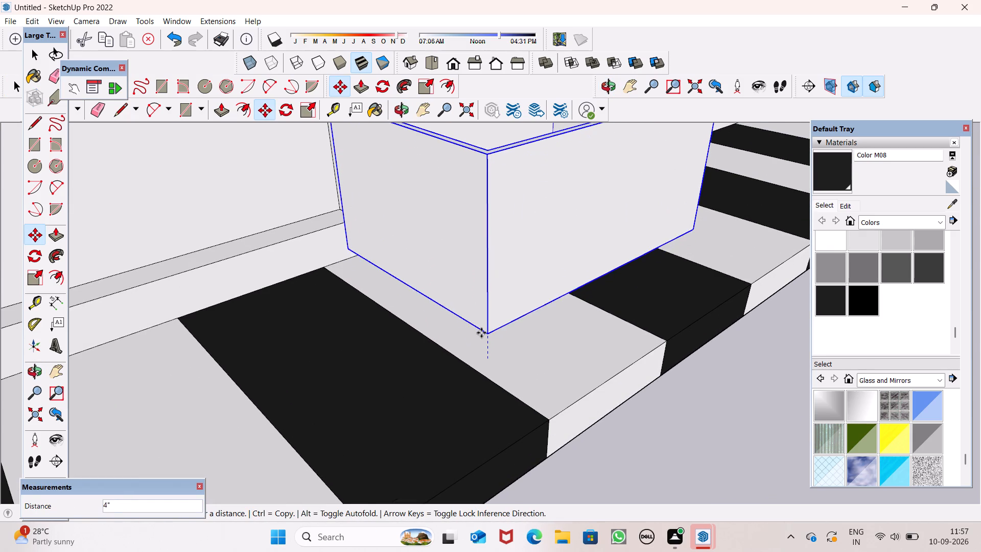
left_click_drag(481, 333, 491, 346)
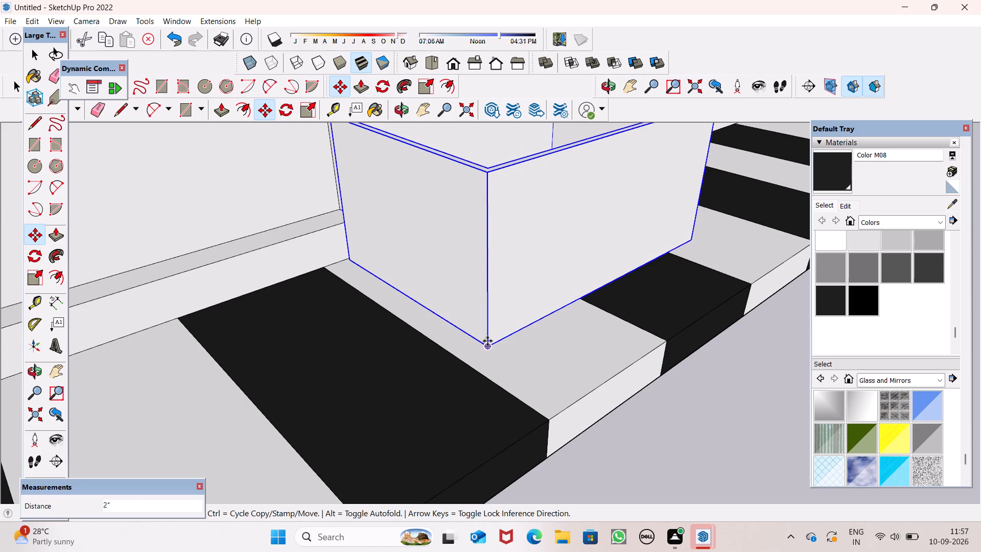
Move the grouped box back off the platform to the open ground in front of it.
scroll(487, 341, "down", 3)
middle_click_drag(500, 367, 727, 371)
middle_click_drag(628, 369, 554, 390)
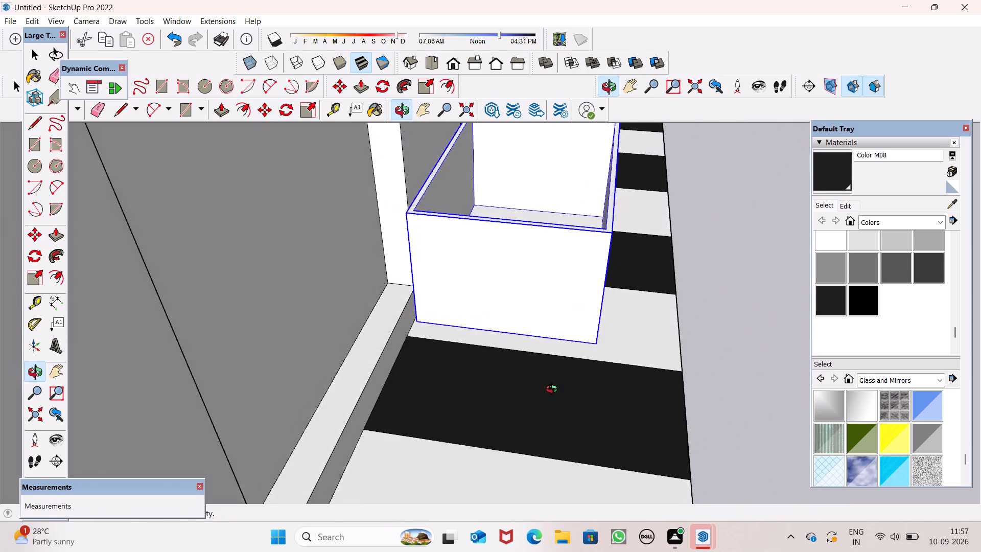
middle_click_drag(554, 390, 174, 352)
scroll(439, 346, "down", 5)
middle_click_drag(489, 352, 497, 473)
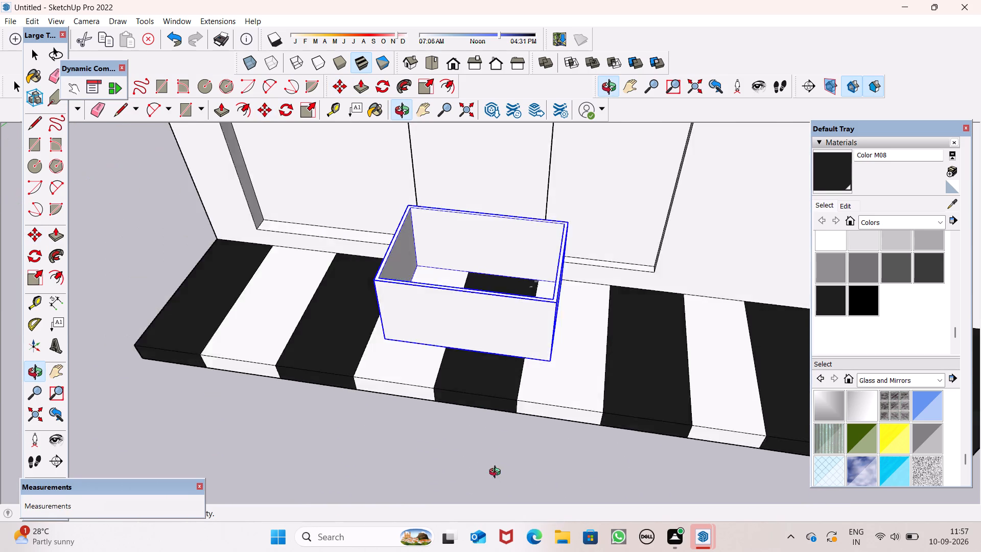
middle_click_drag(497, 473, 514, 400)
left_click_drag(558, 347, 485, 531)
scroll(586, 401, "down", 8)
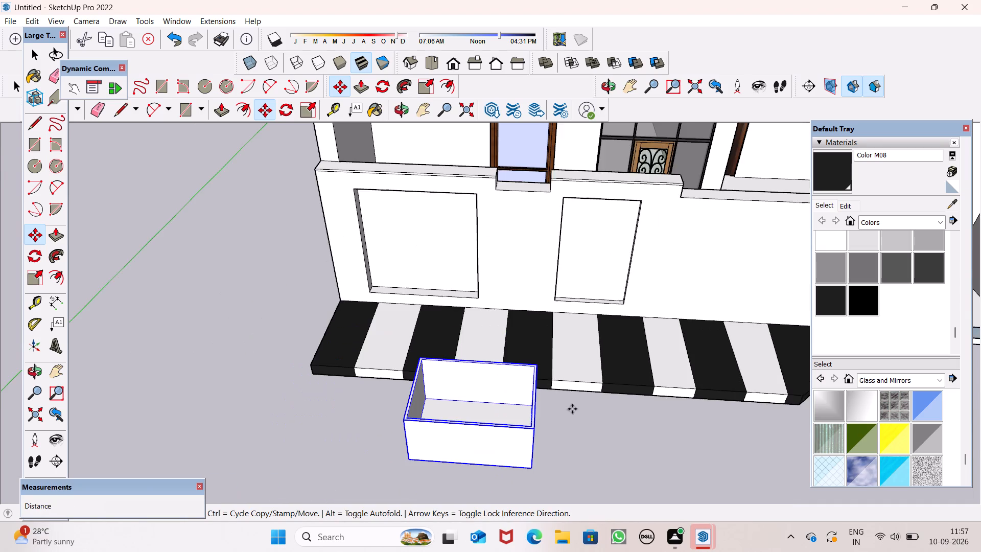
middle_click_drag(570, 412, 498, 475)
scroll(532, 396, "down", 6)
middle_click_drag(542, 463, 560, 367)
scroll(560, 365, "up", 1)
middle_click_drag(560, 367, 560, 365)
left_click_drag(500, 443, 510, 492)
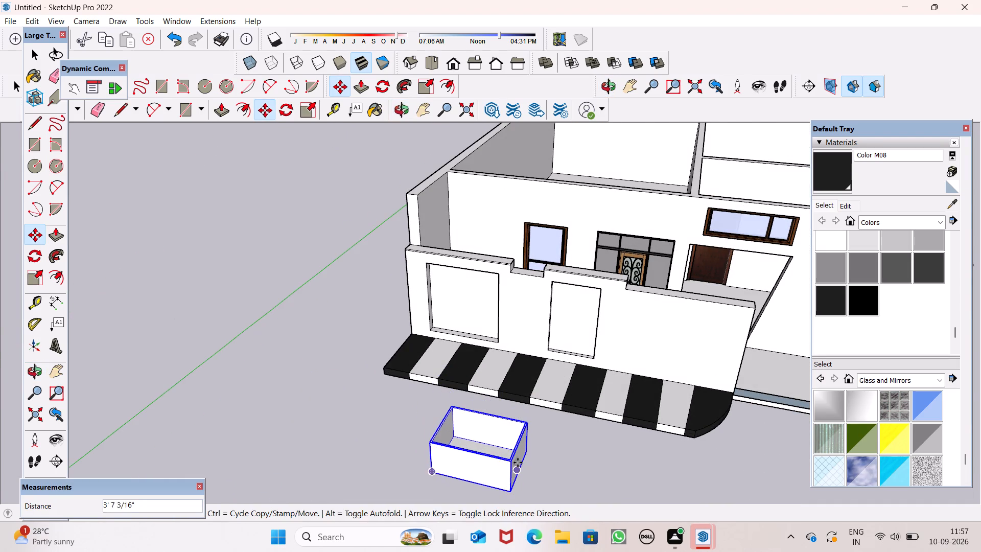
Move the grouped box by its bottom corner onto the platform's top, spanning the strips between the wall's two recesses.
scroll(518, 462, "up", 7)
middle_click_drag(519, 454, 389, 502)
scroll(387, 492, "up", 1)
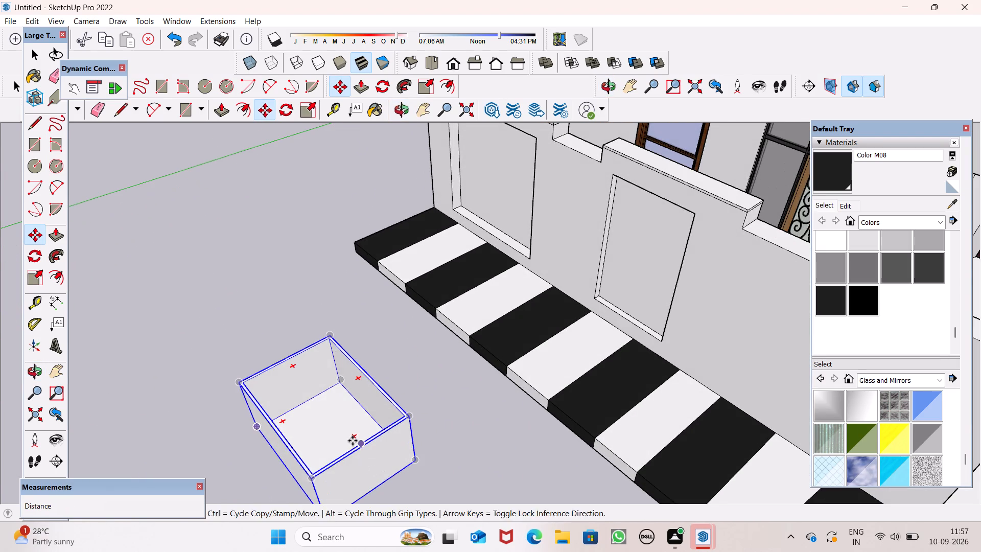
left_click_drag(418, 461, 466, 366)
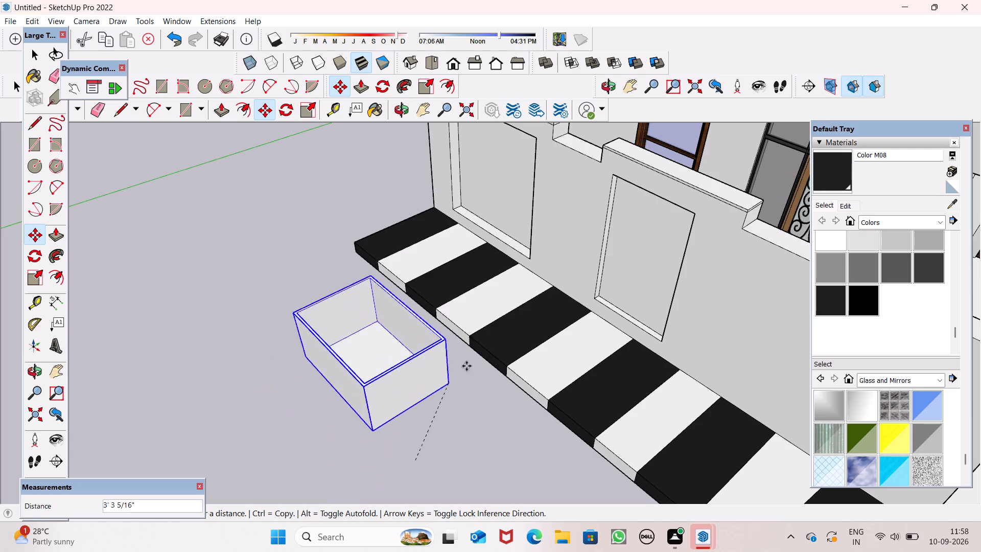
left_click_drag(466, 366, 603, 316)
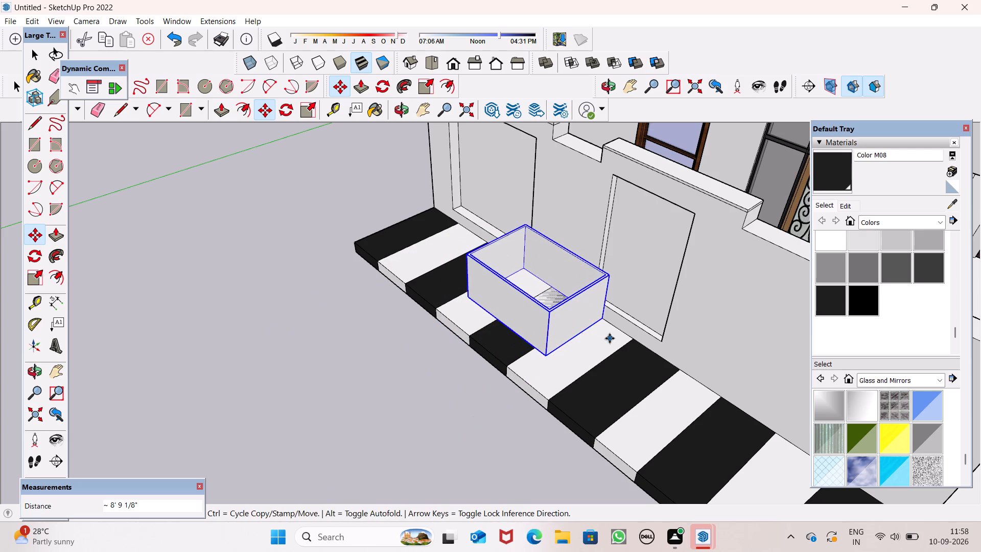
Nudge the grouped box on the platform toward the front wall by its near bottom corner.
scroll(609, 323, "up", 11)
left_click_drag(401, 449, 401, 447)
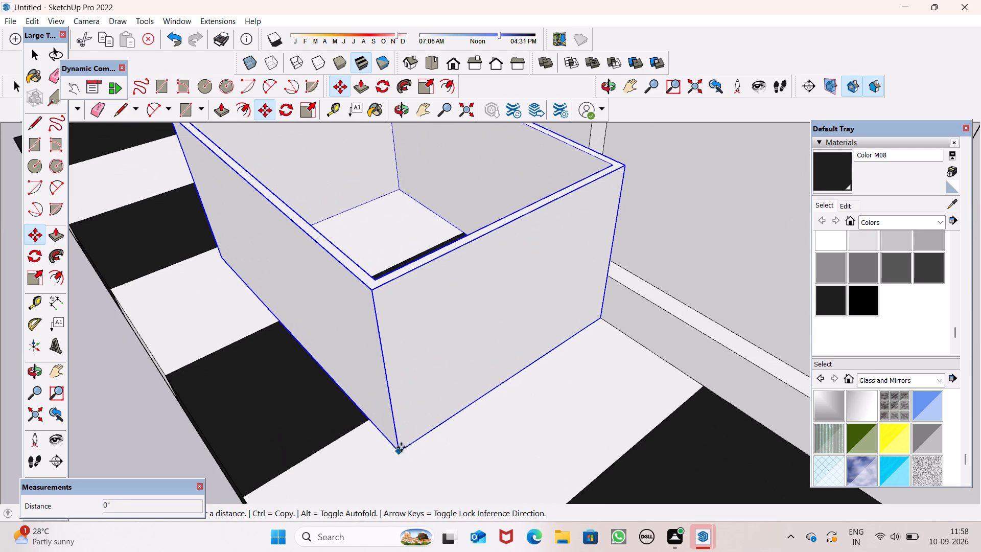
left_click_drag(401, 447, 409, 441)
Move the grouped box about 1 11/16" by its rear bottom corner onto the line where the wall meets the platform.
scroll(519, 431, "down", 5)
middle_click_drag(553, 428, 610, 547)
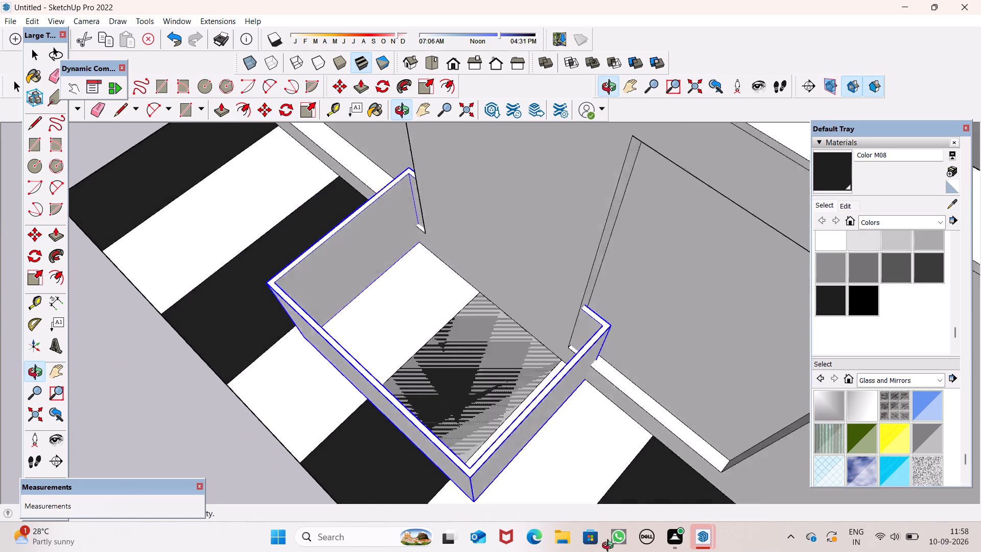
middle_click_drag(610, 547, 446, 325)
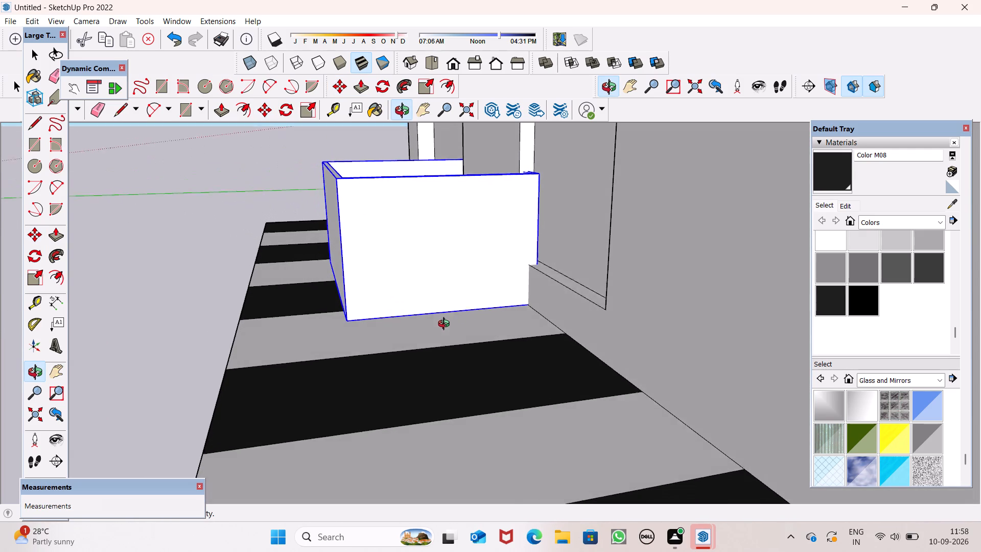
middle_click_drag(446, 325, 446, 324)
scroll(533, 231, "up", 5)
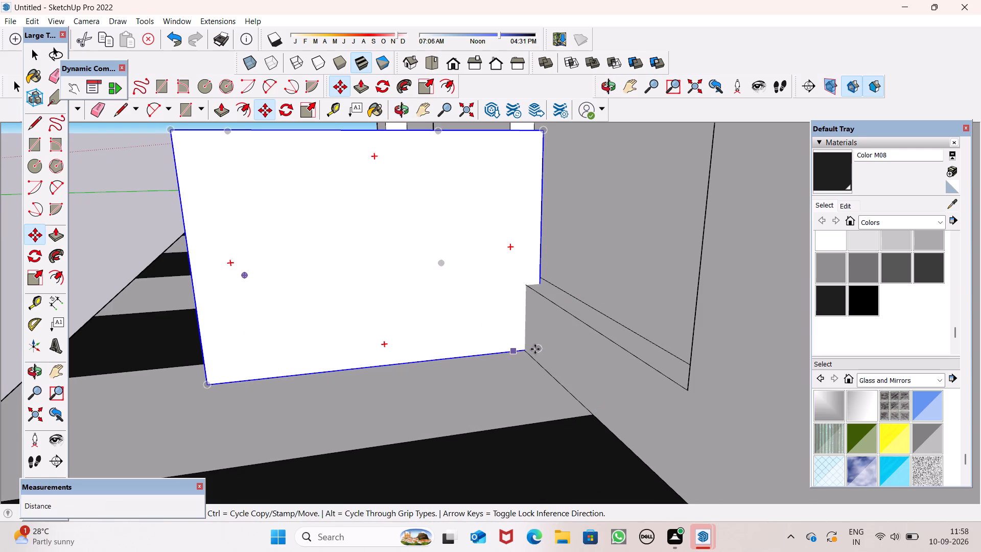
left_click_drag(541, 347, 523, 349)
scroll(523, 361, "up", 1)
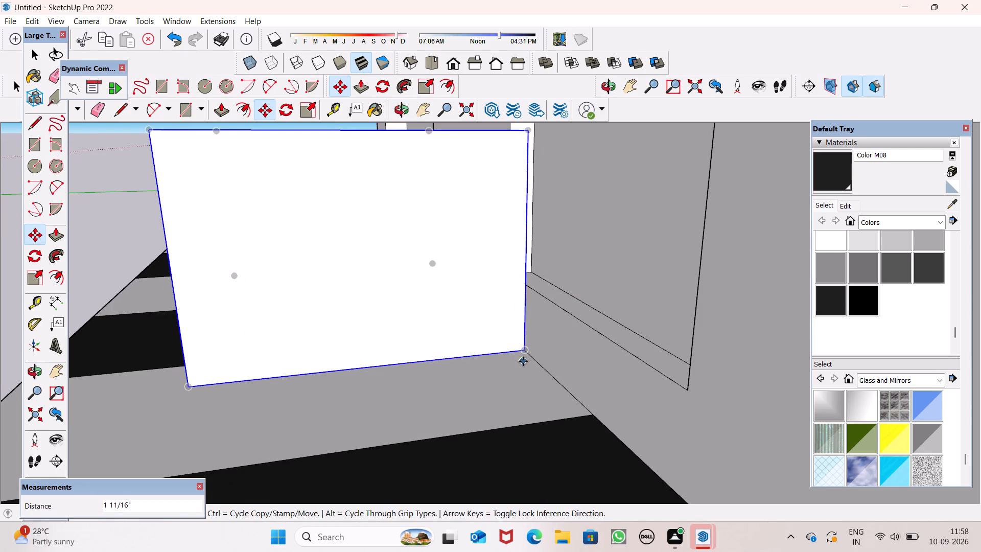
scroll(530, 354, "up", 8)
middle_click_drag(531, 354, 535, 299)
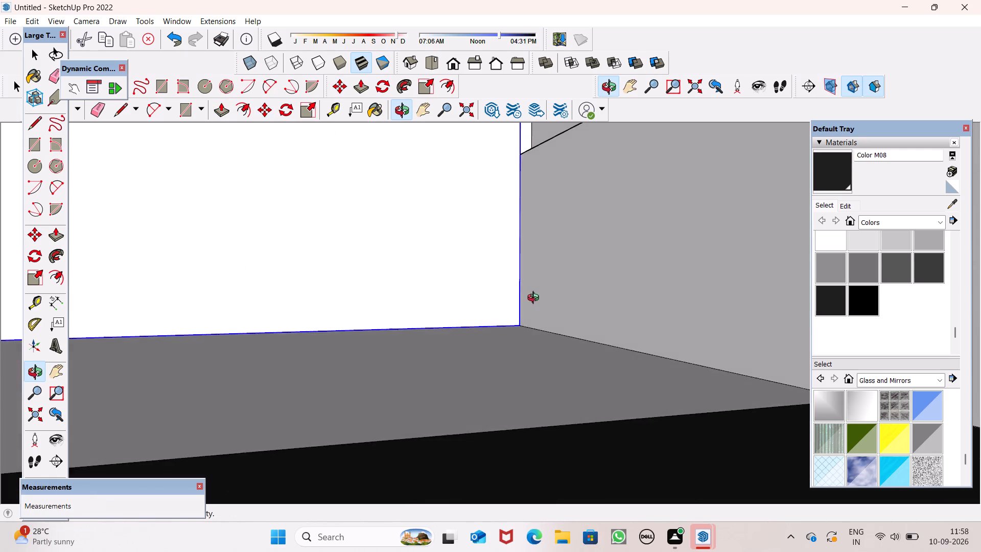
middle_click_drag(535, 299, 549, 309)
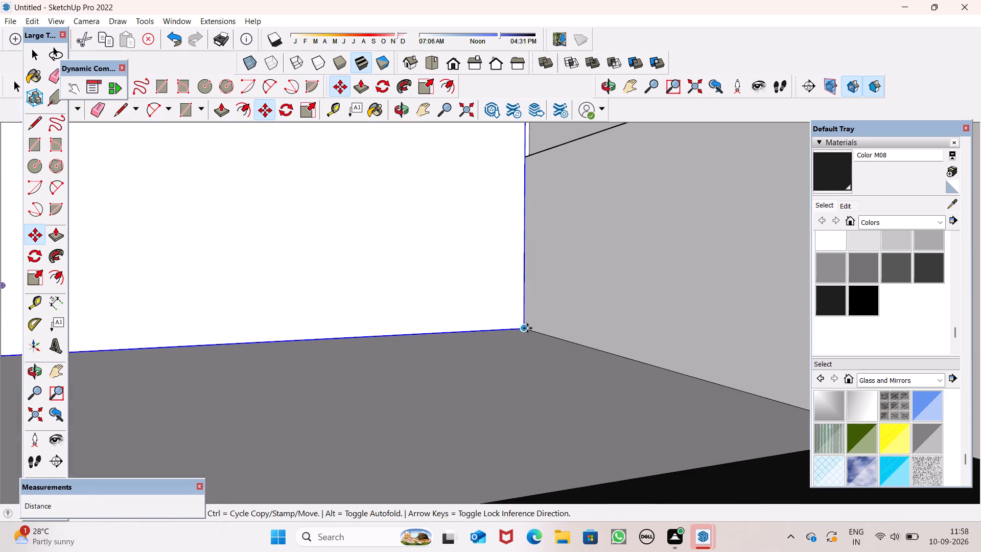
left_click(526, 327)
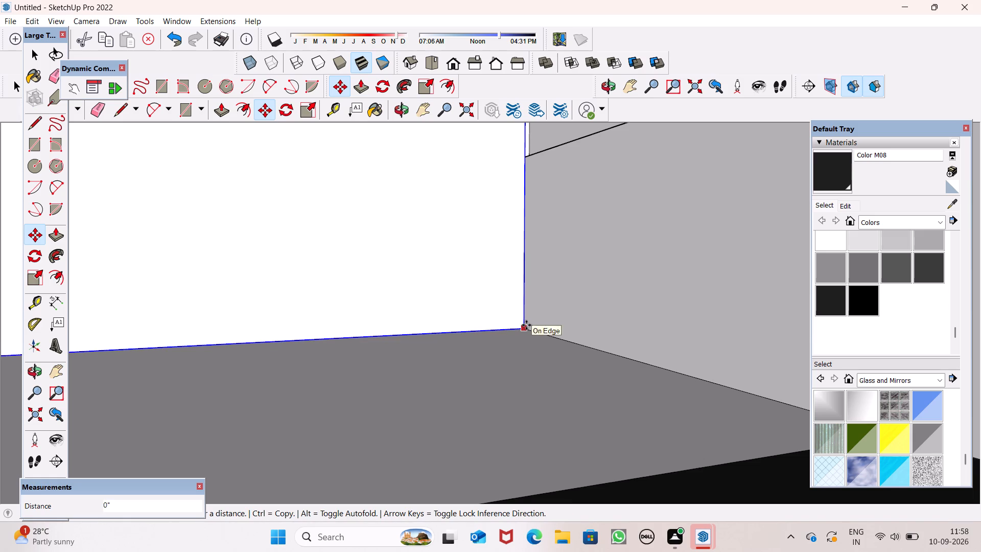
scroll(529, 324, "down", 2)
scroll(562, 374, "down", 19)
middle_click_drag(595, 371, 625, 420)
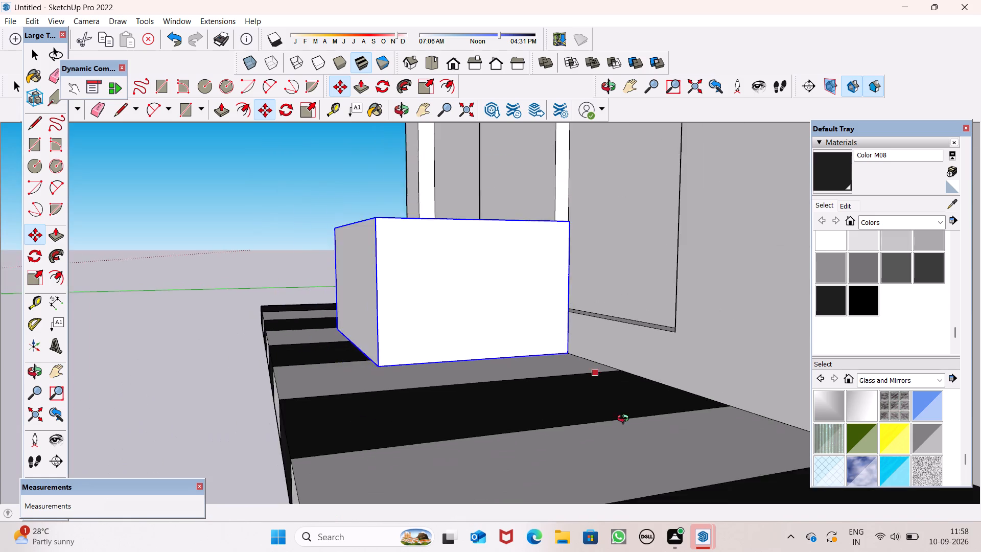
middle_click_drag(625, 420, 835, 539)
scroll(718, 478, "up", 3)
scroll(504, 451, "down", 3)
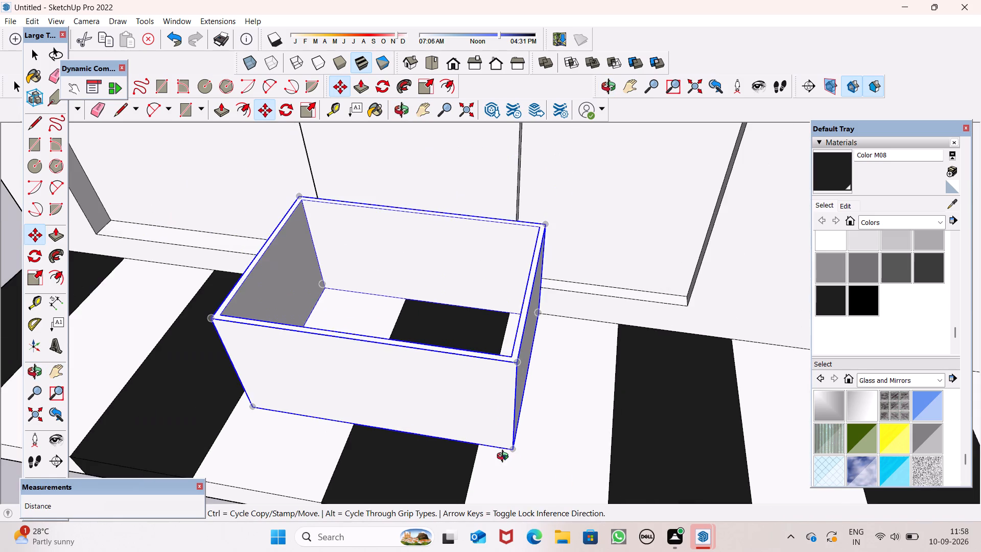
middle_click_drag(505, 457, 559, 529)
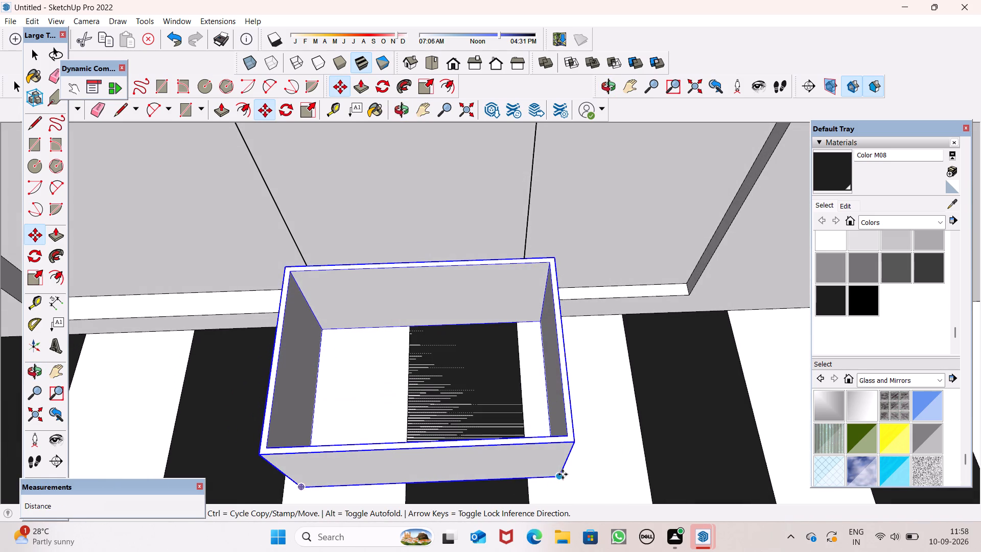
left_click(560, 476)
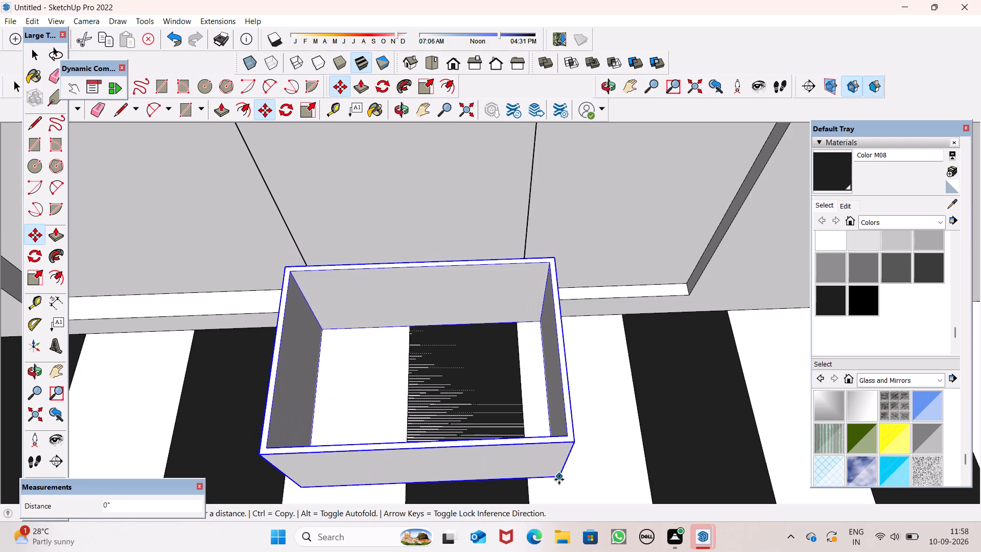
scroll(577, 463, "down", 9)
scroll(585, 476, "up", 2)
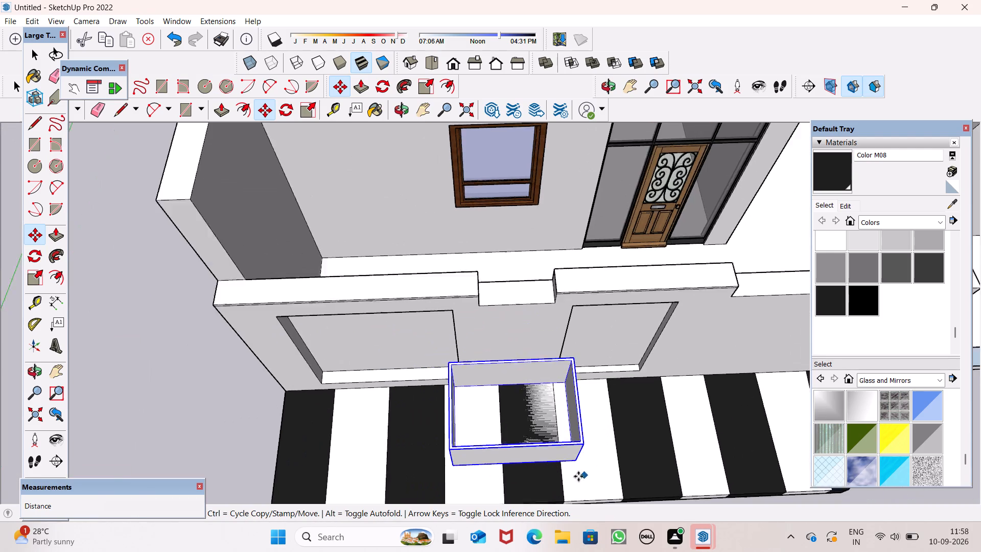
Move the grouped box about 2 3/16" outward from the wall by its front bottom corner.
scroll(578, 476, "up", 4)
scroll(423, 450, "up", 5)
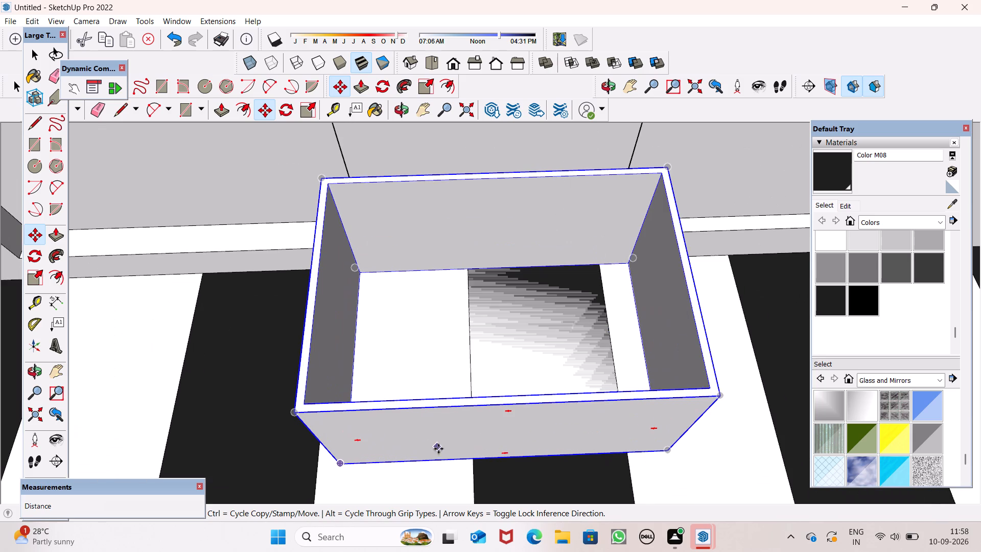
scroll(457, 440, "down", 3)
scroll(471, 456, "up", 3)
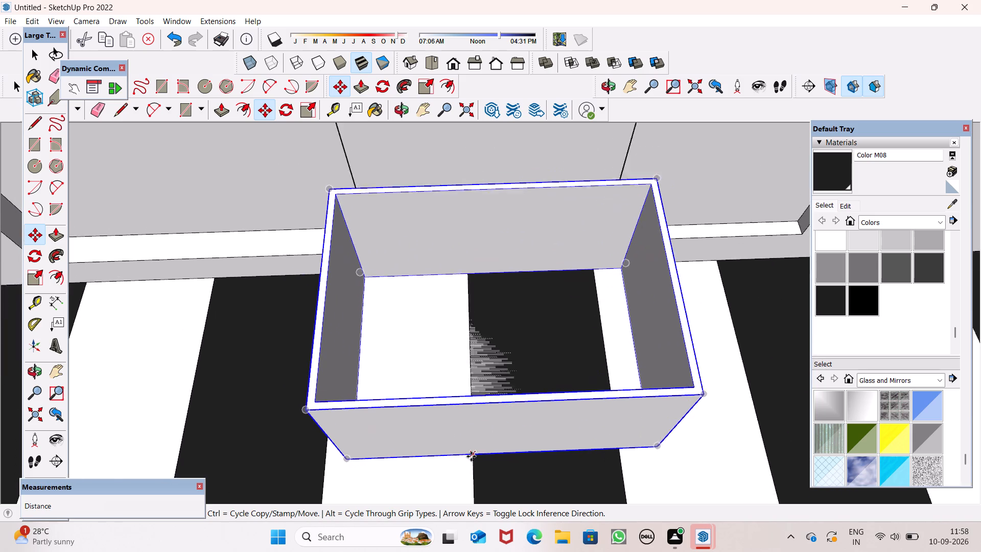
scroll(471, 456, "up", 2)
left_click_drag(300, 462, 325, 450)
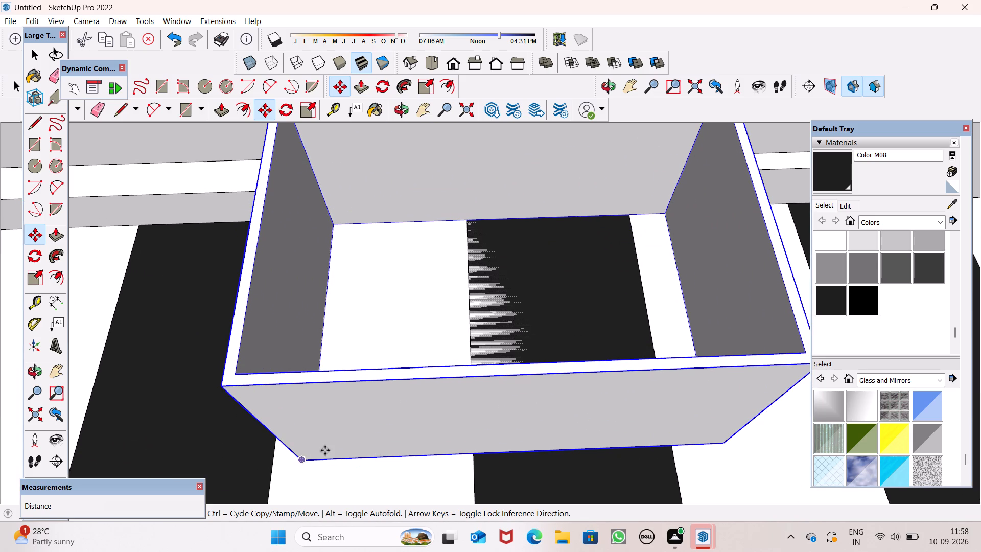
left_click_drag(325, 450, 309, 466)
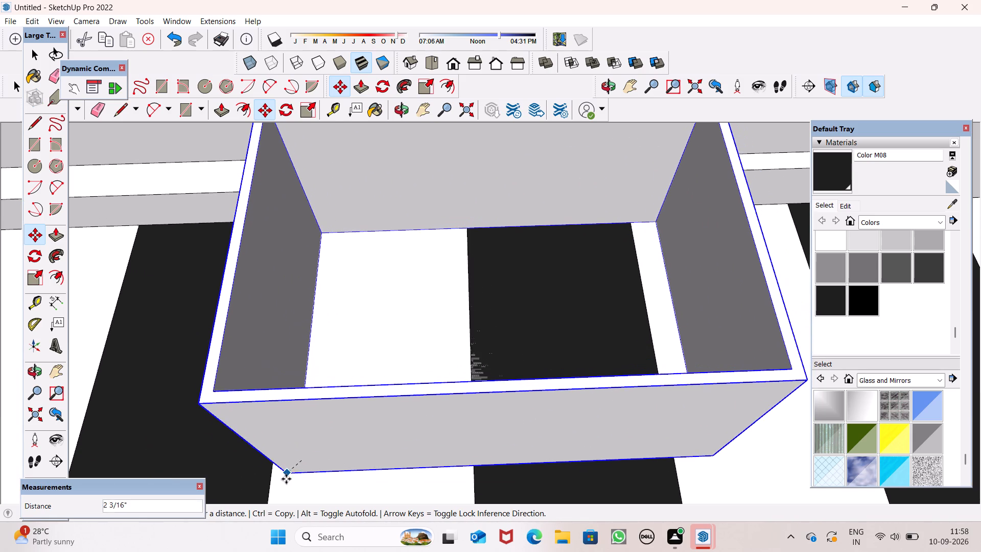
left_click(285, 482)
Lift the grouped box by its near bottom corner and set that corner back on the platform at a dark-and-white strip boundary.
scroll(346, 421, "down", 7)
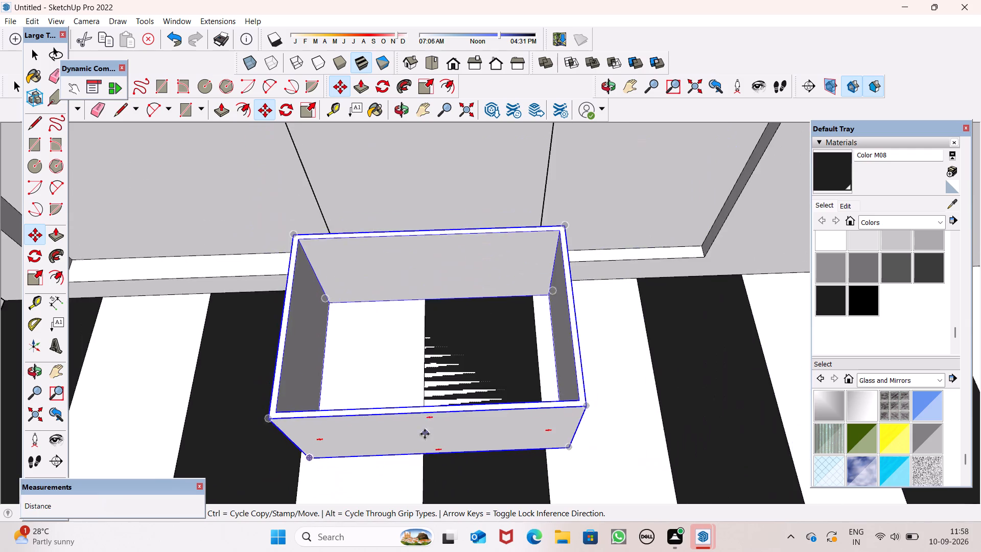
scroll(426, 431, "down", 7)
middle_click_drag(482, 454, 561, 402)
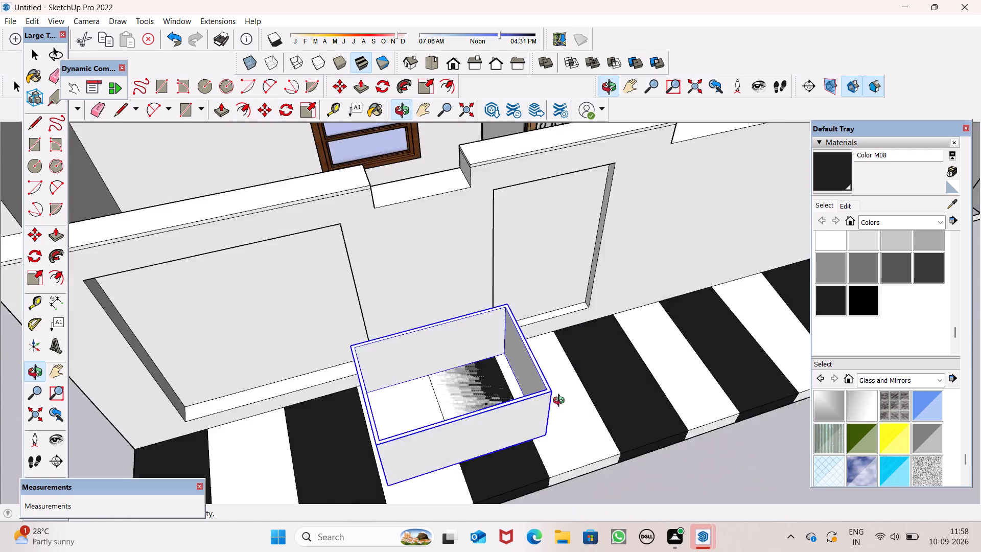
middle_click_drag(561, 402, 382, 404)
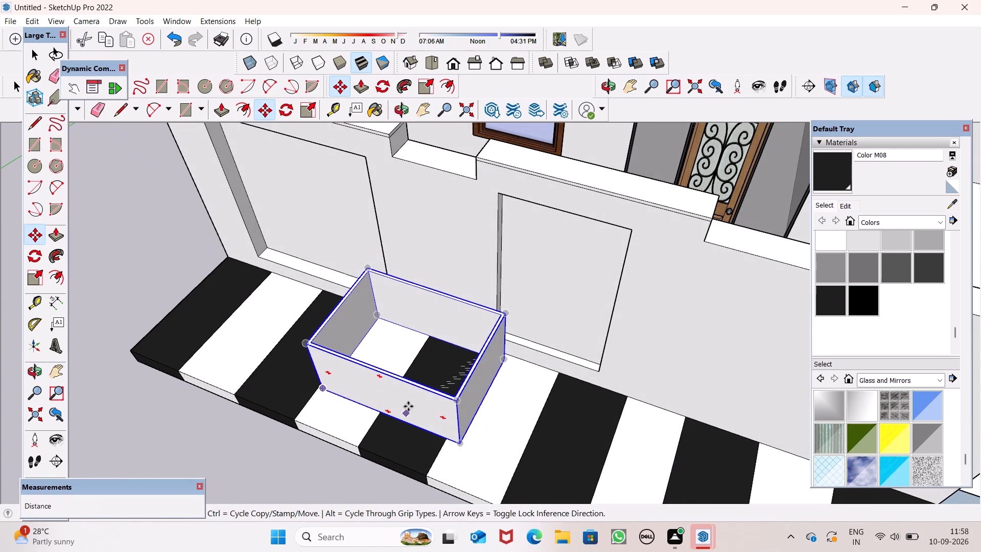
scroll(408, 406, "up", 2)
left_click_drag(471, 450, 475, 412)
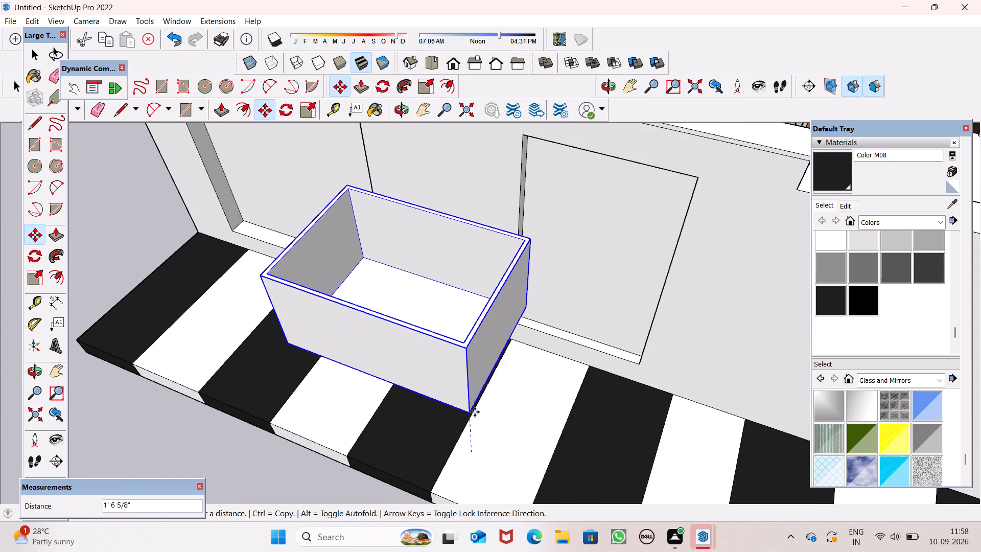
left_click_drag(475, 412, 477, 416)
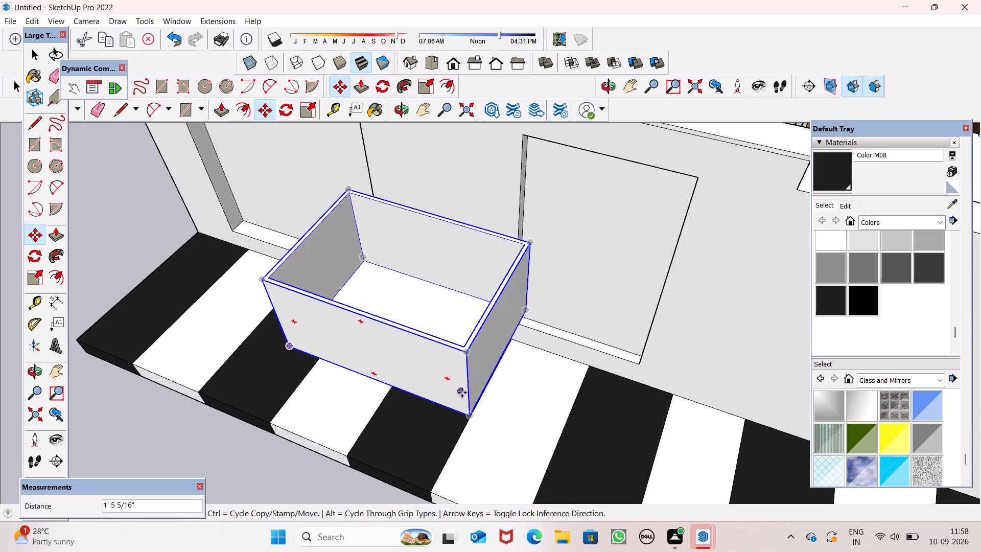
left_click_drag(469, 418, 468, 433)
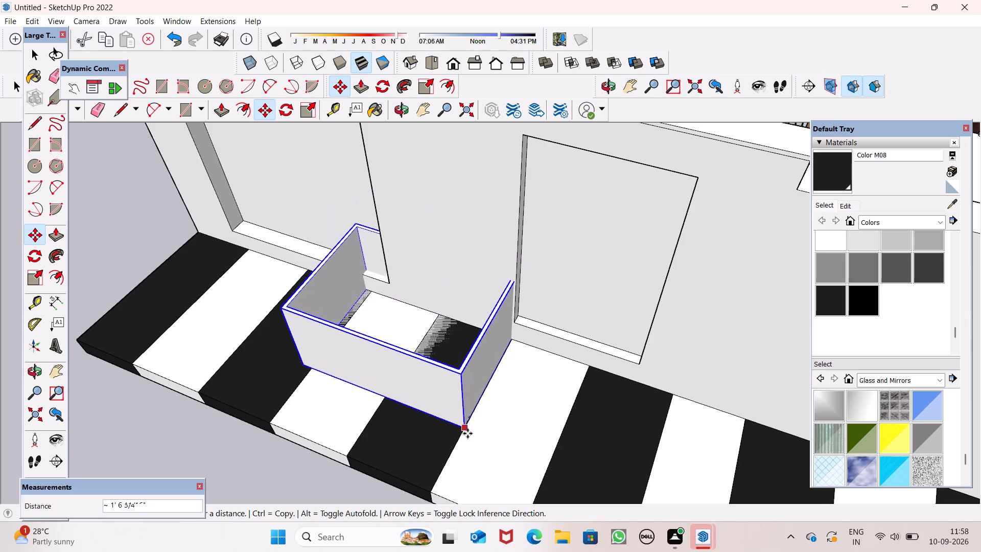
left_click_drag(468, 433, 451, 453)
Nudge the grouped box about 7/8" by its near bottom corner toward the wall and fine-tune its position.
middle_click_drag(506, 457, 478, 367)
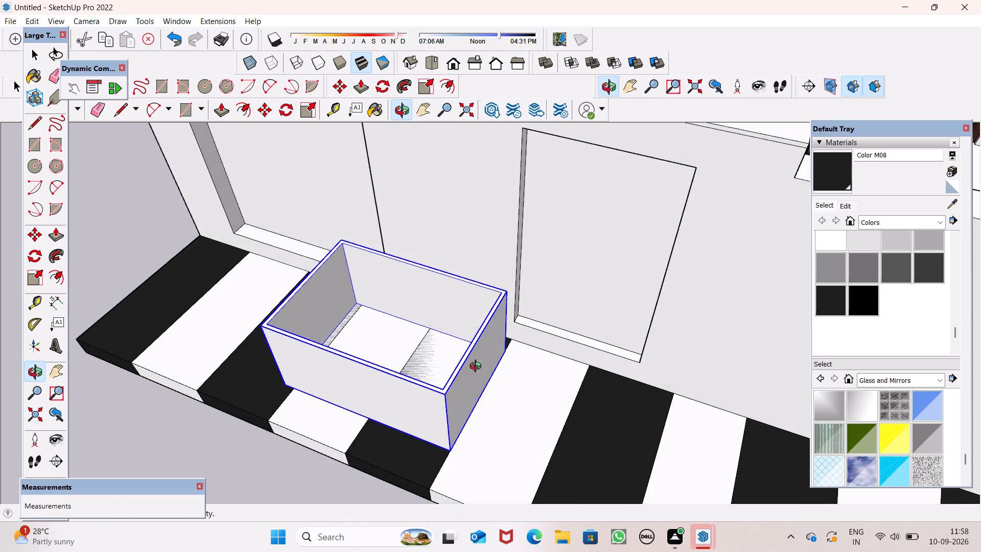
middle_click_drag(478, 367, 414, 284)
scroll(443, 314, "up", 7)
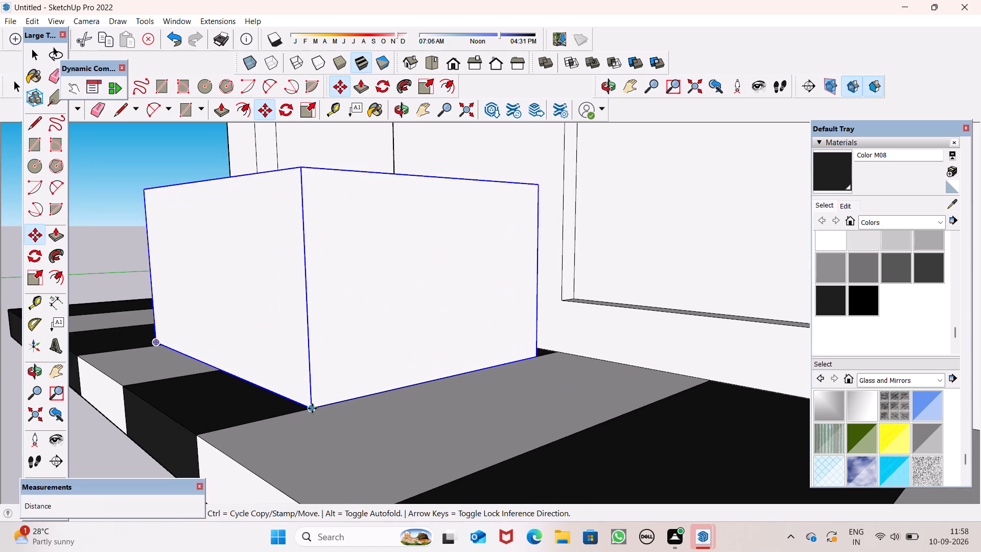
left_click_drag(312, 408, 318, 400)
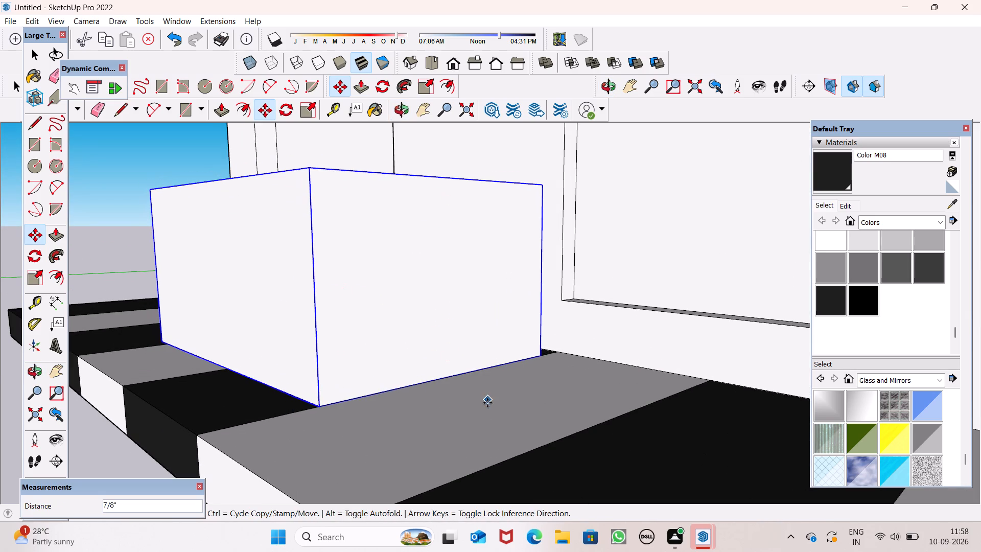
scroll(307, 400, "up", 6)
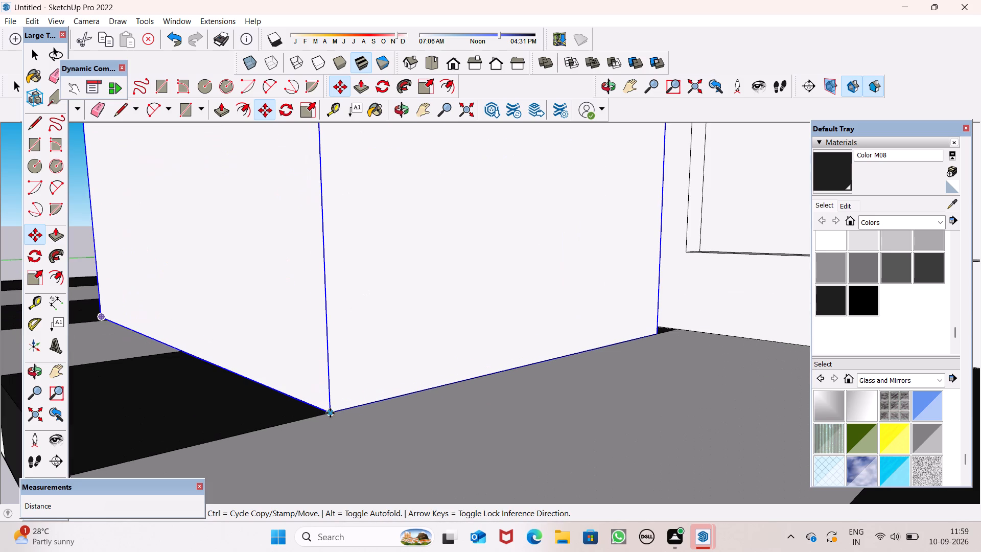
left_click_drag(330, 413, 334, 401)
Move the grouped box about 3 11/16" by its rear bottom corner to meet the base of the front wall.
scroll(471, 409, "down", 8)
scroll(596, 389, "down", 5)
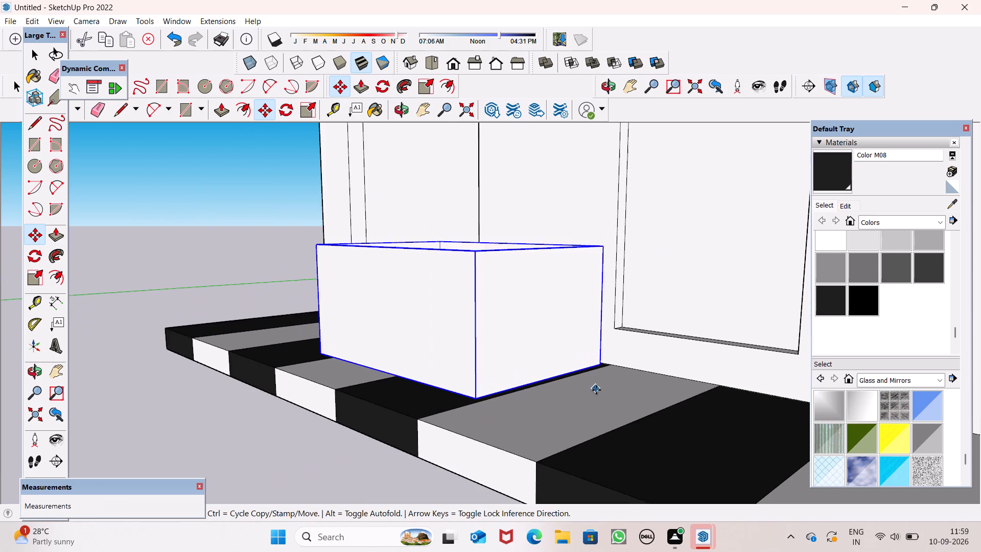
middle_click_drag(605, 387, 399, 439)
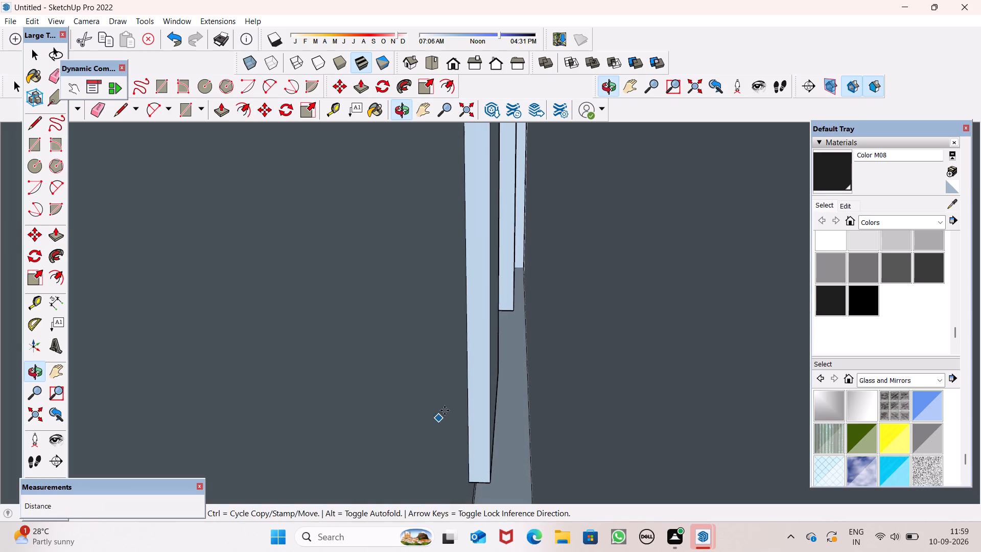
middle_click_drag(451, 408, 556, 427)
scroll(451, 387, "up", 12)
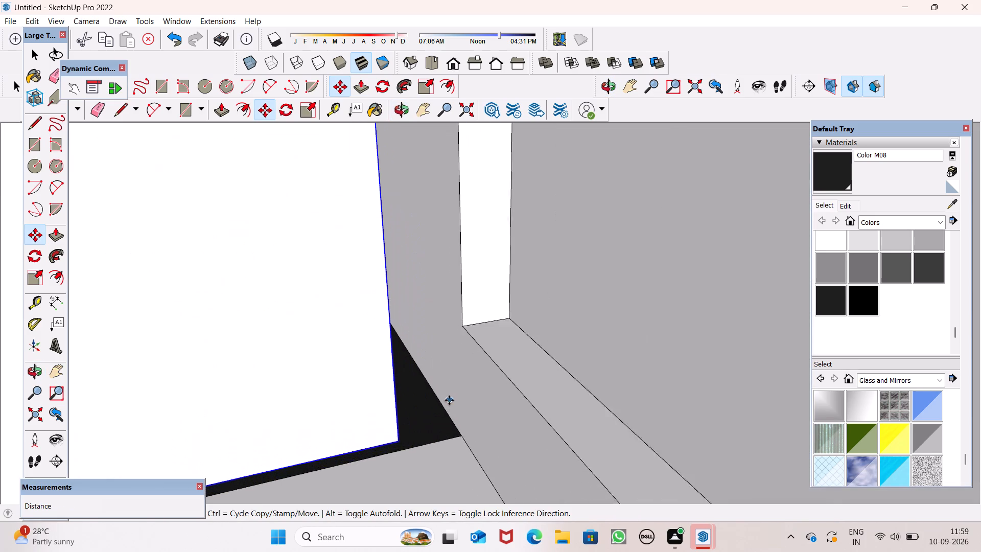
scroll(449, 400, "up", 4)
left_click_drag(362, 473, 429, 448)
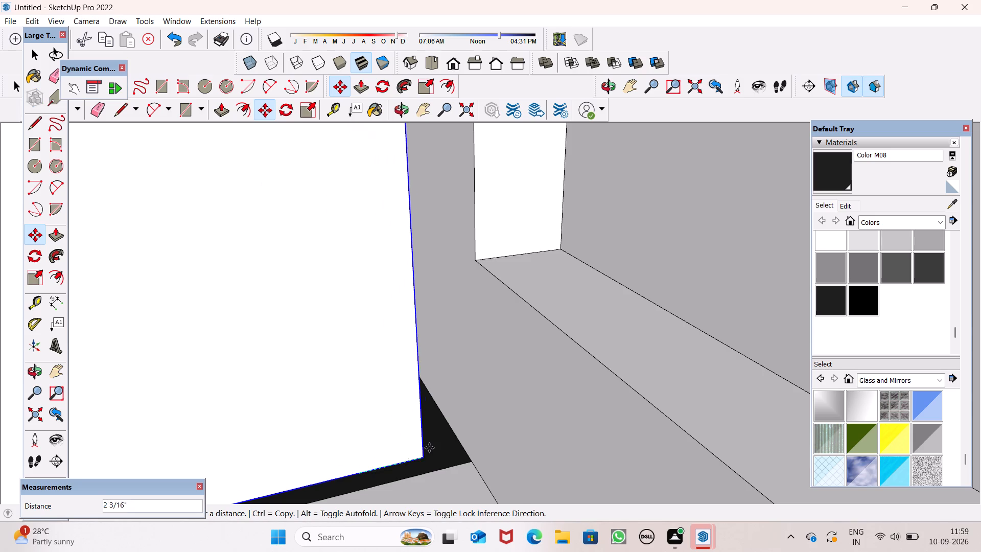
left_click_drag(429, 448, 459, 441)
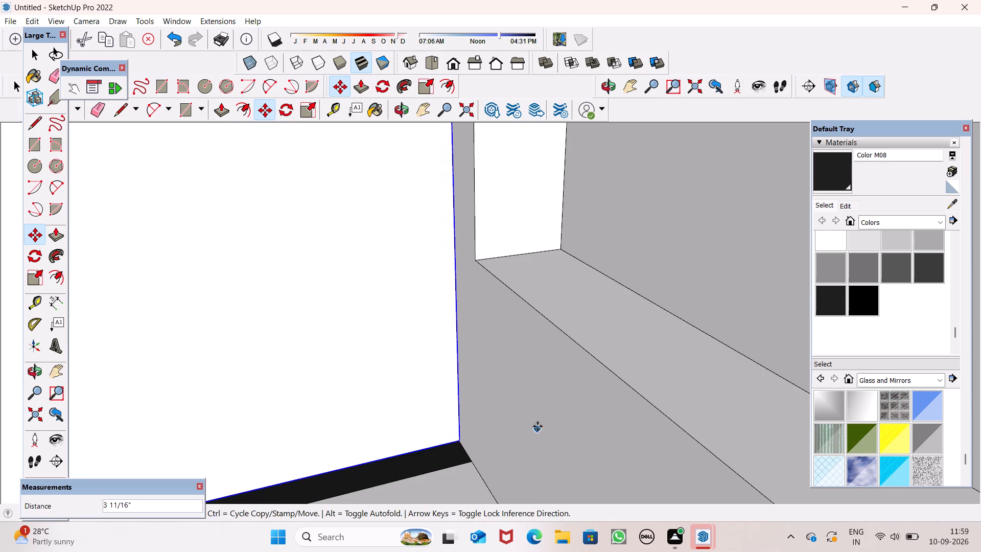
Scale the grouped box slightly narrower in depth by moving its front face toward the wall.
scroll(538, 422, "down", 20)
scroll(538, 422, "down", 4)
middle_click_drag(567, 454, 733, 551)
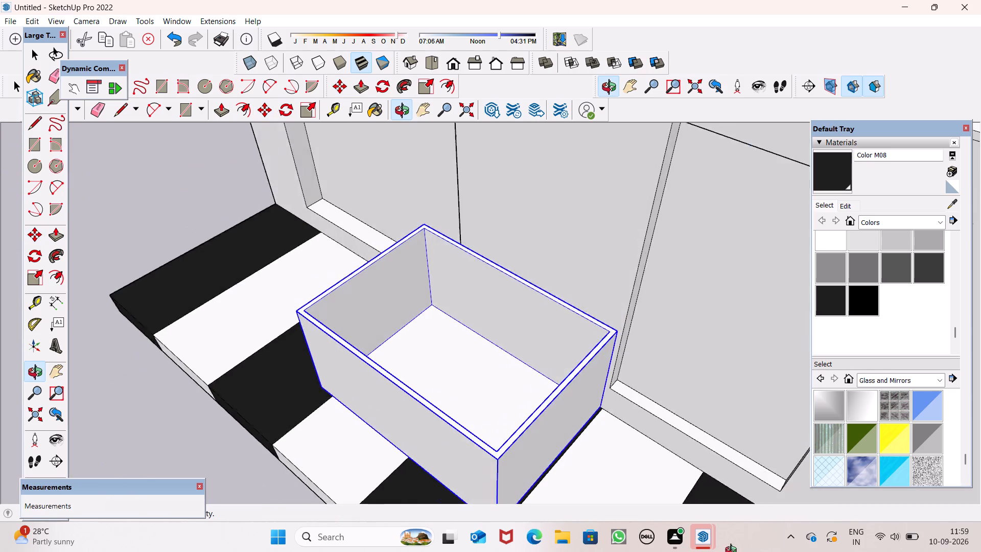
middle_click_drag(733, 551, 820, 479)
scroll(476, 313, "down", 7)
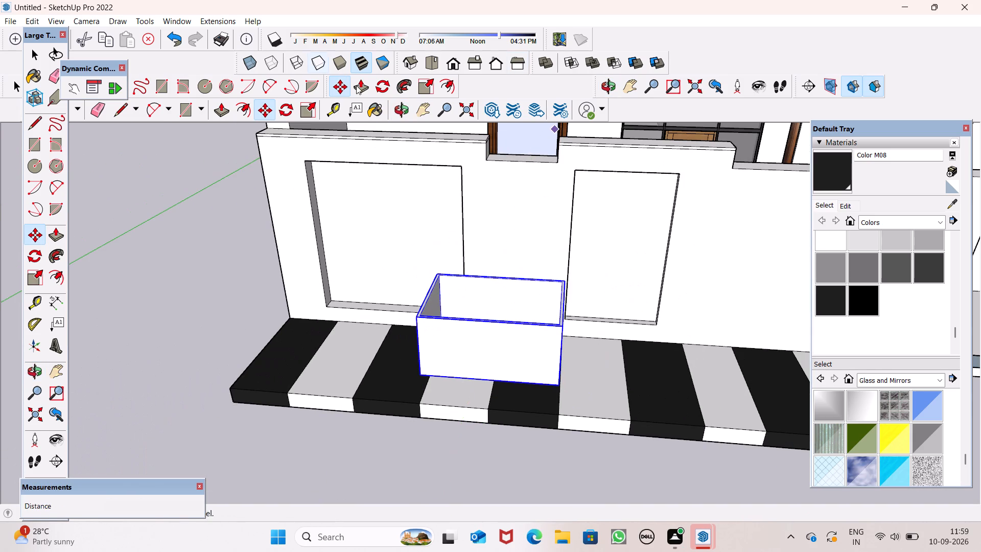
left_click(419, 85)
scroll(441, 341, "up", 3)
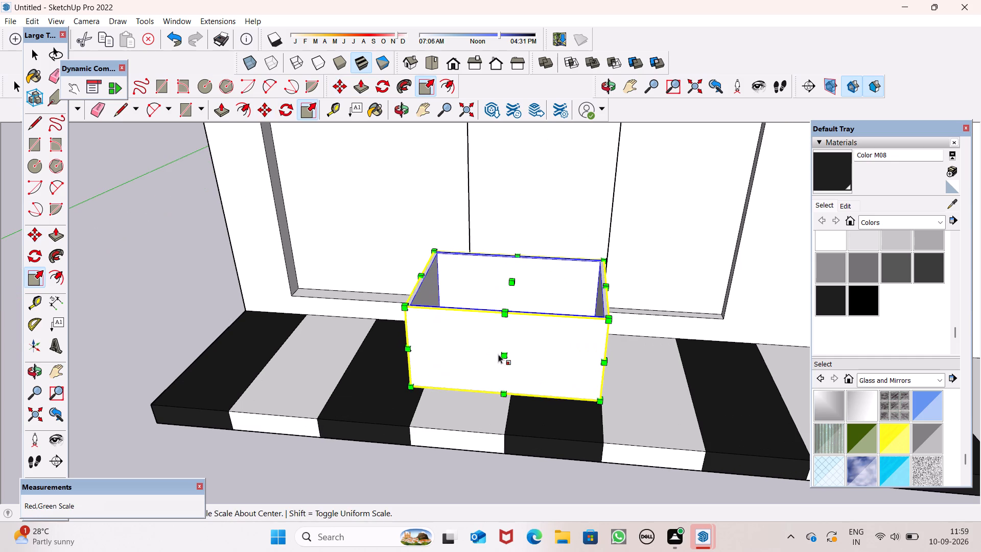
left_click_drag(507, 355, 508, 343)
Lengthen the grouped box along the red axis from its end nearer the platform's rounded end.
middle_click_drag(686, 362, 686, 363)
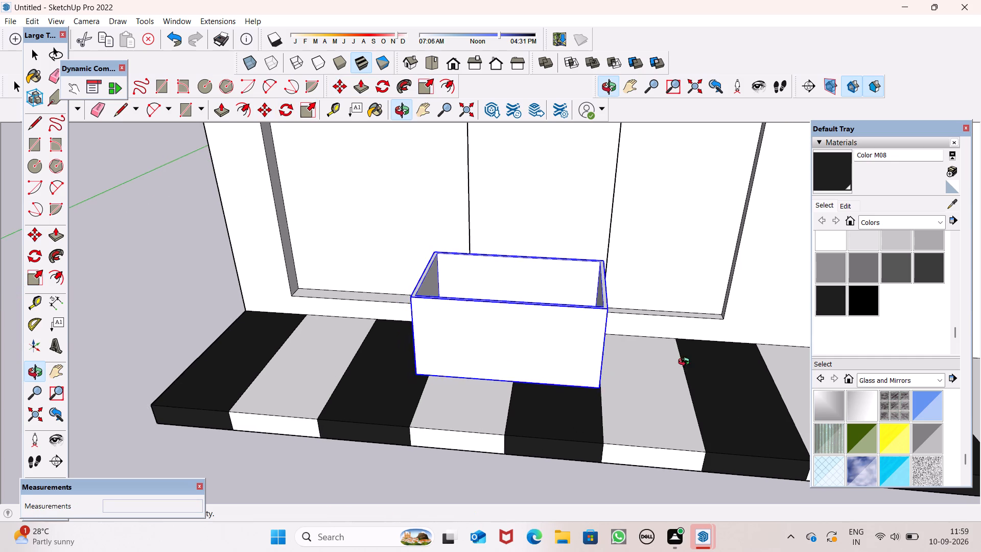
middle_click_drag(686, 363, 482, 370)
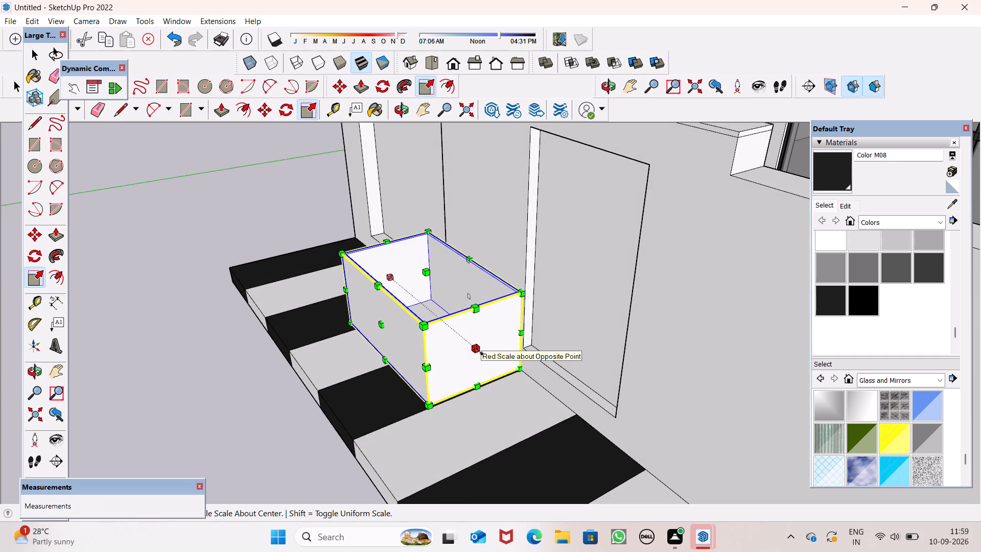
left_click_drag(479, 351, 516, 377)
Lengthen the grouped box along the red axis from its opposite end, toward the platform's square end, and deselect it.
middle_click_drag(606, 442, 709, 453)
scroll(606, 442, "down", 1)
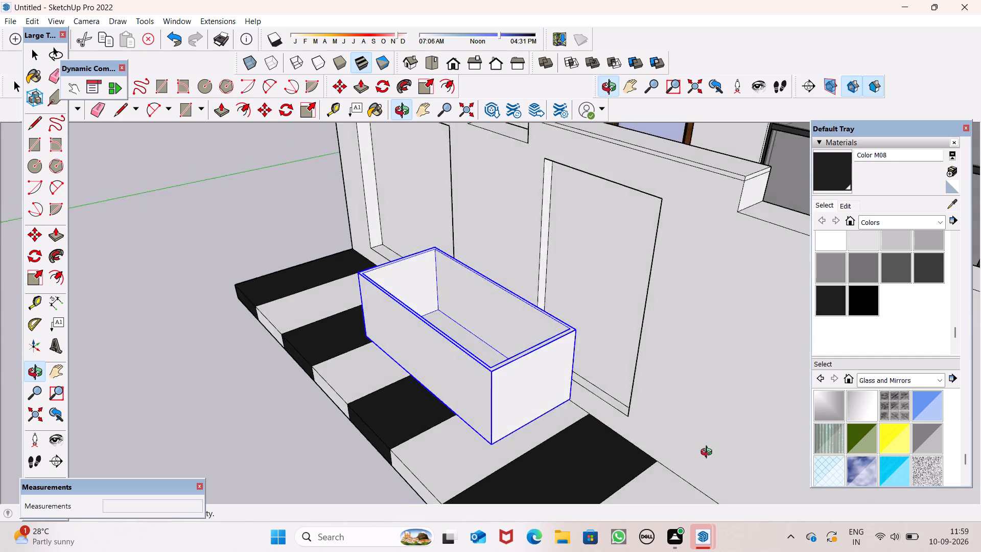
middle_click_drag(709, 453, 884, 362)
middle_click_drag(464, 405, 592, 418)
scroll(441, 336, "up", 2)
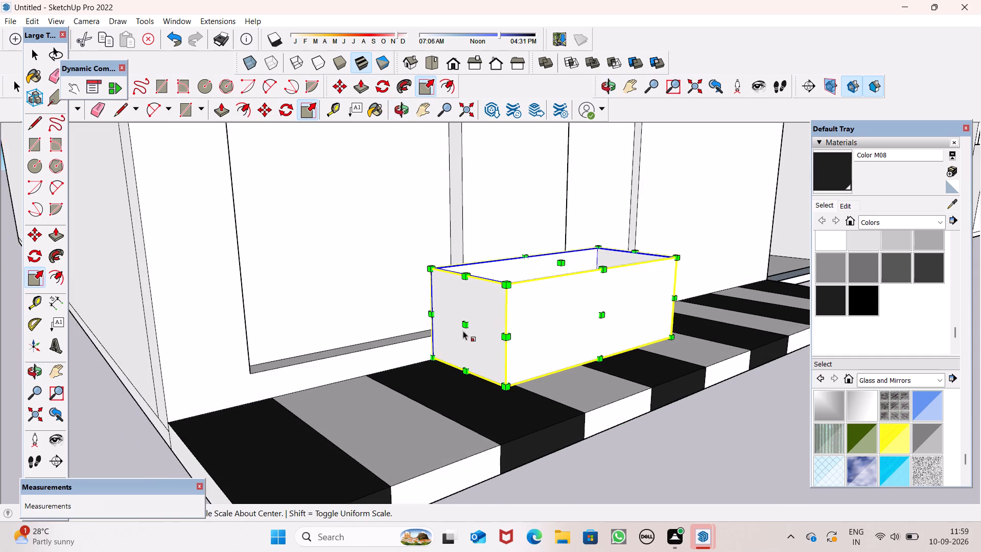
scroll(463, 331, "up", 1)
left_click_drag(468, 323, 440, 332)
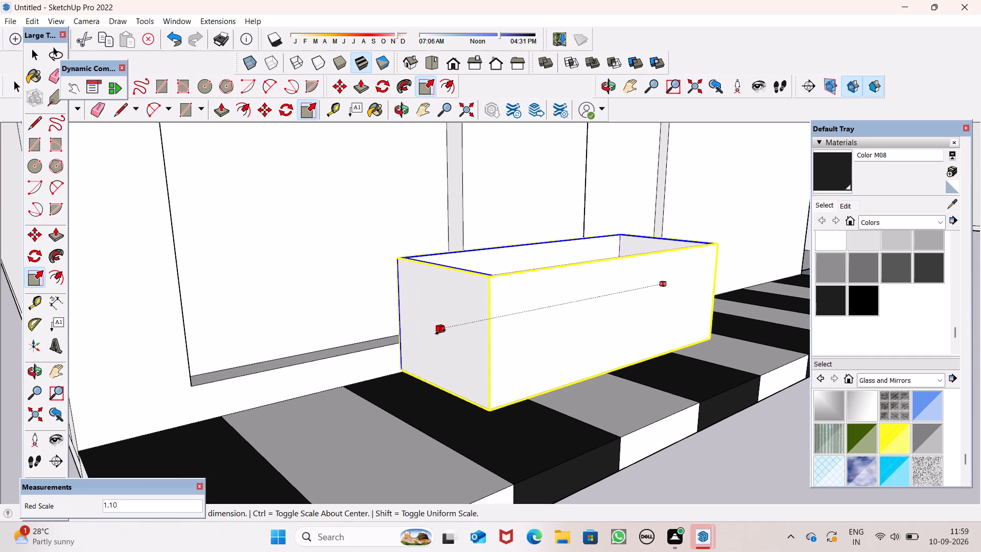
left_click_drag(440, 332, 413, 344)
middle_click_drag(597, 421, 388, 393)
scroll(420, 373, "down", 7)
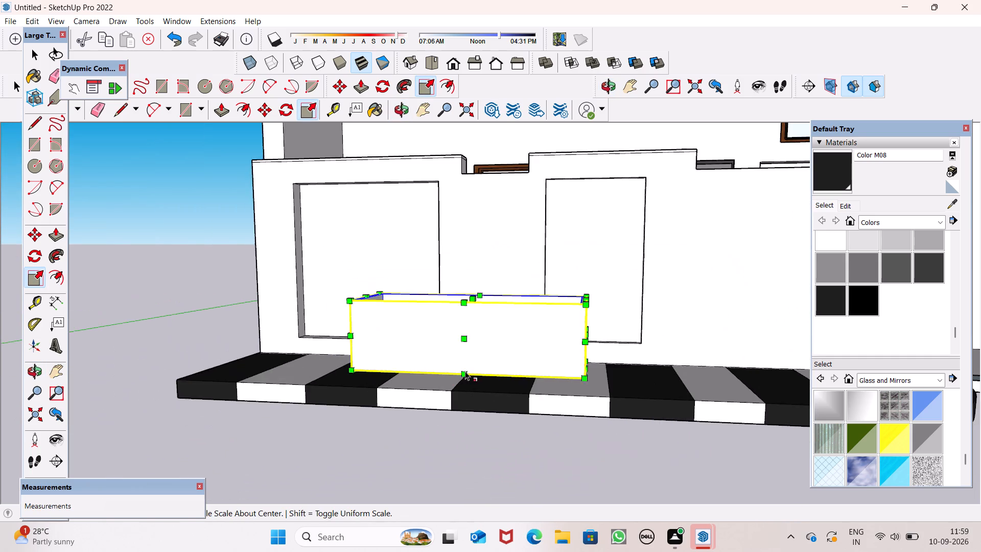
scroll(479, 369, "down", 4)
key("space")
key("space")
left_click(491, 497)
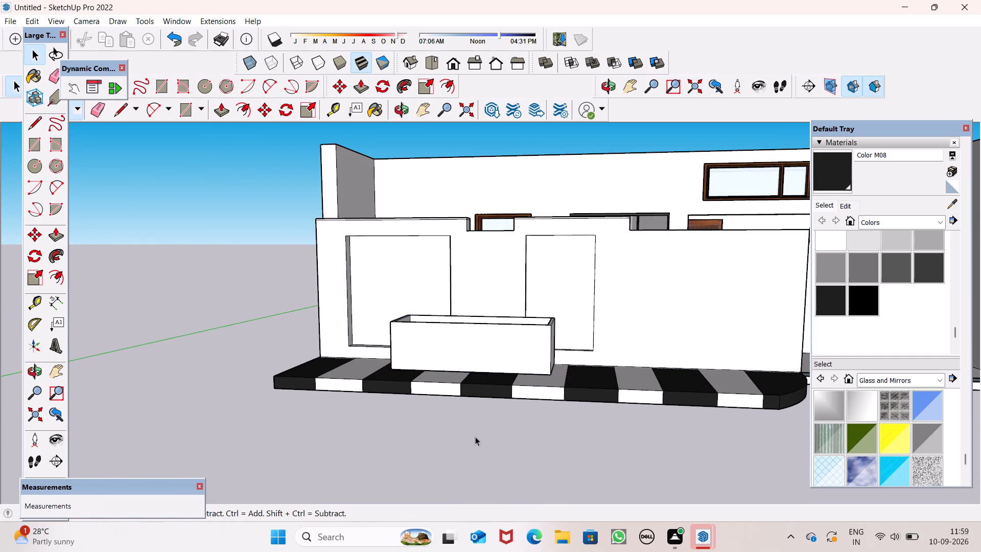
Examine the whole house with the striped platform and box from farther away.
scroll(475, 436, "down", 6)
middle_click_drag(473, 435, 477, 472)
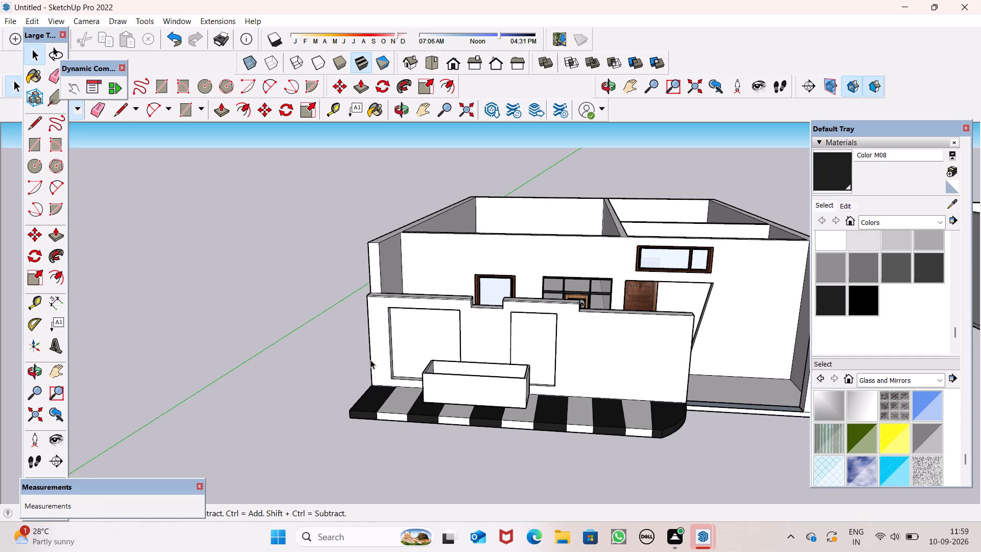
scroll(370, 360, "down", 1)
scroll(485, 362, "down", 6)
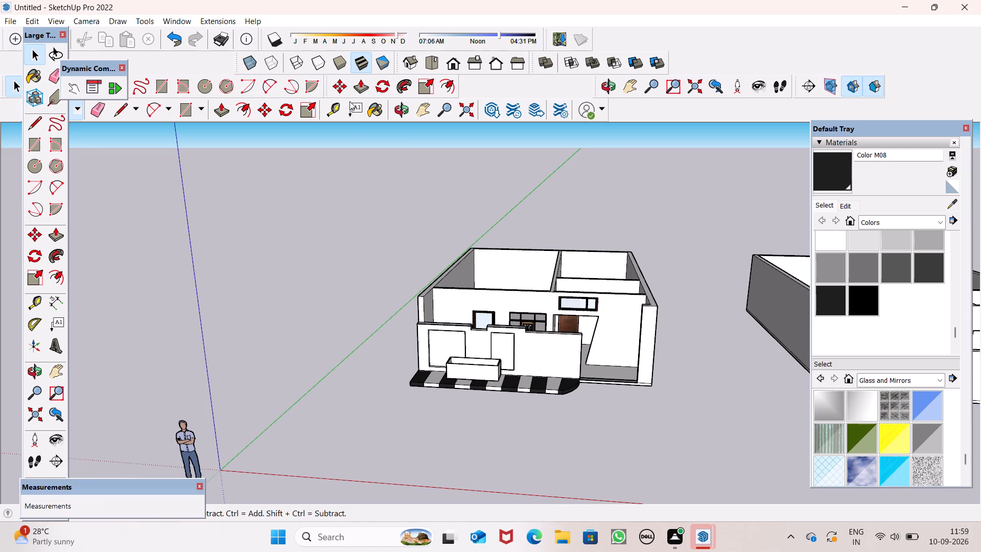
scroll(463, 319, "up", 6)
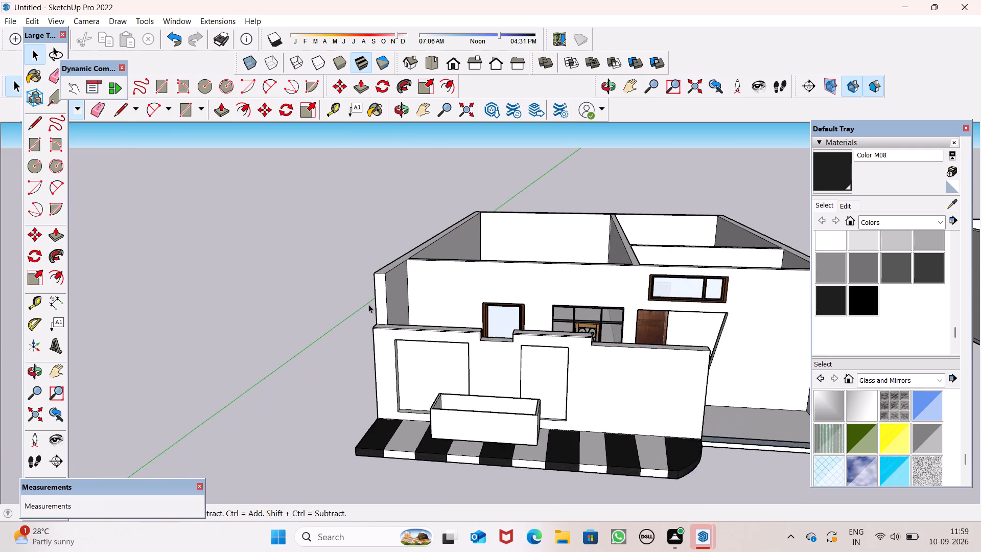
scroll(325, 292, "down", 6)
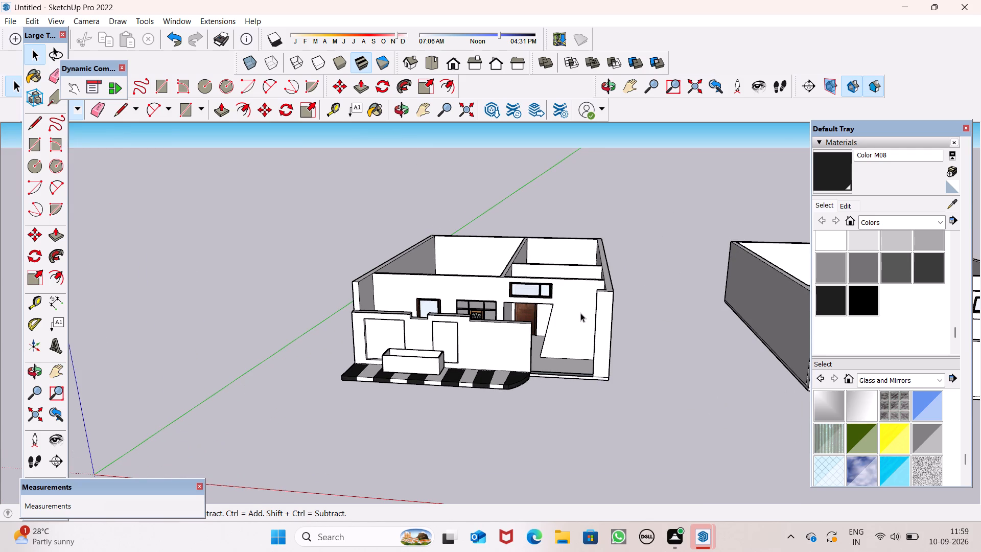
scroll(580, 313, "down", 1)
scroll(571, 325, "up", 1)
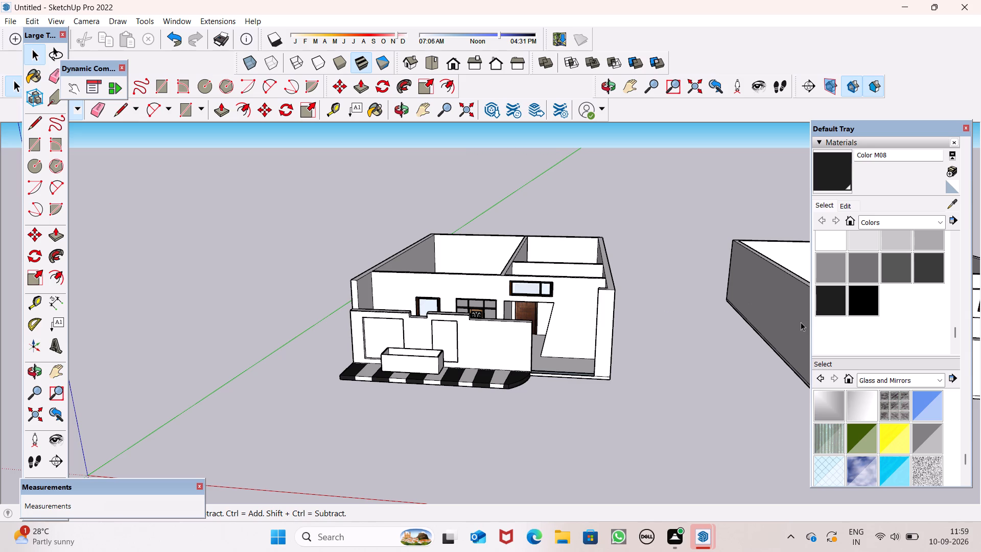
Paint the top face and thin front edge strip of the front wall's raised section at the outer corner with Color M06.
scroll(844, 295, "up", 5)
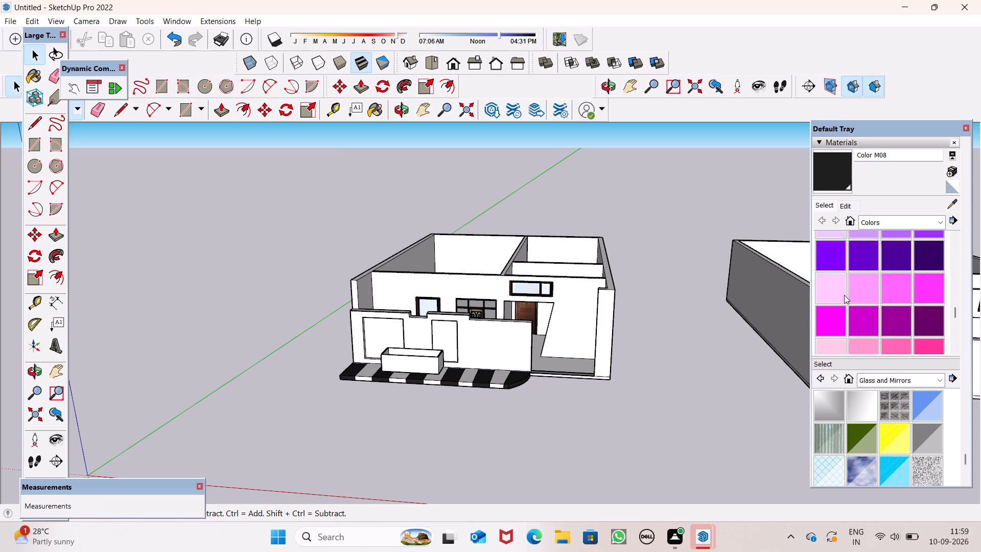
scroll(844, 295, "up", 3)
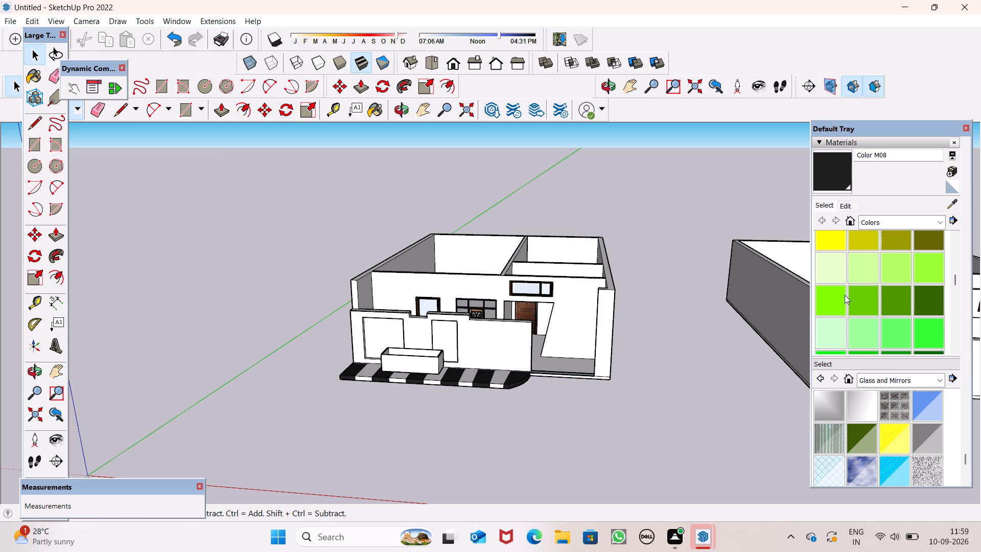
scroll(845, 295, "up", 1)
scroll(845, 295, "down", 6)
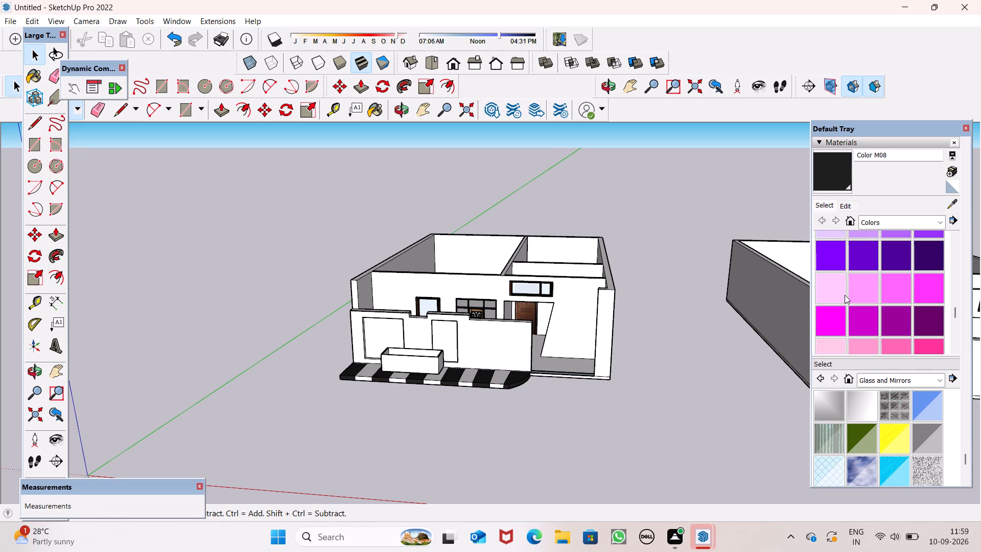
scroll(839, 306, "down", 6)
scroll(859, 268, "up", 1)
left_click(903, 235)
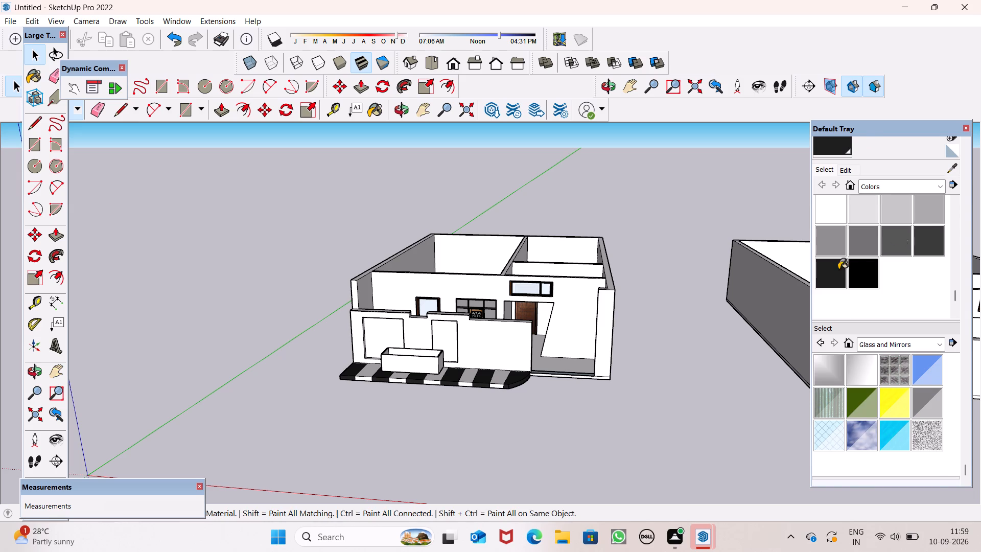
scroll(400, 319, "up", 12)
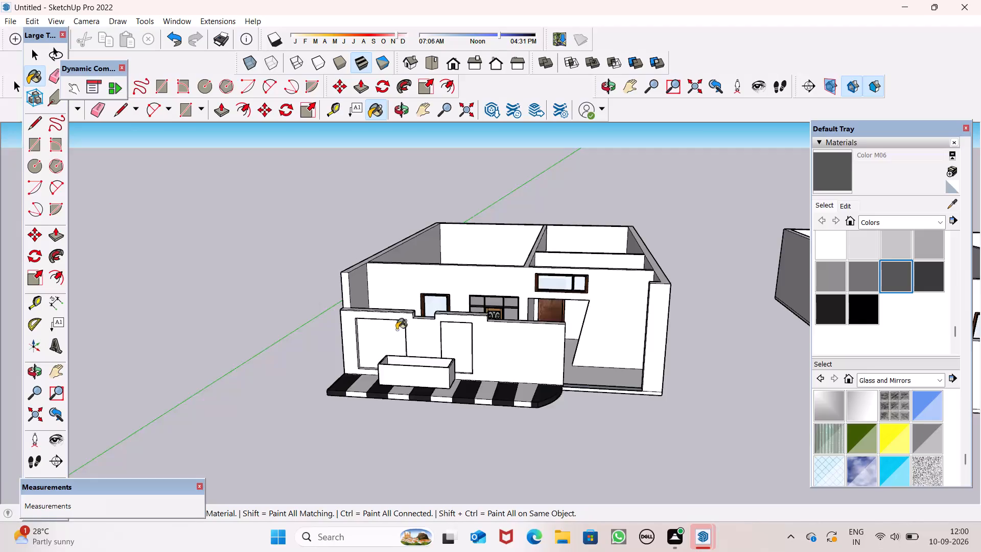
scroll(400, 334, "up", 9)
scroll(393, 284, "up", 8)
left_click(396, 277)
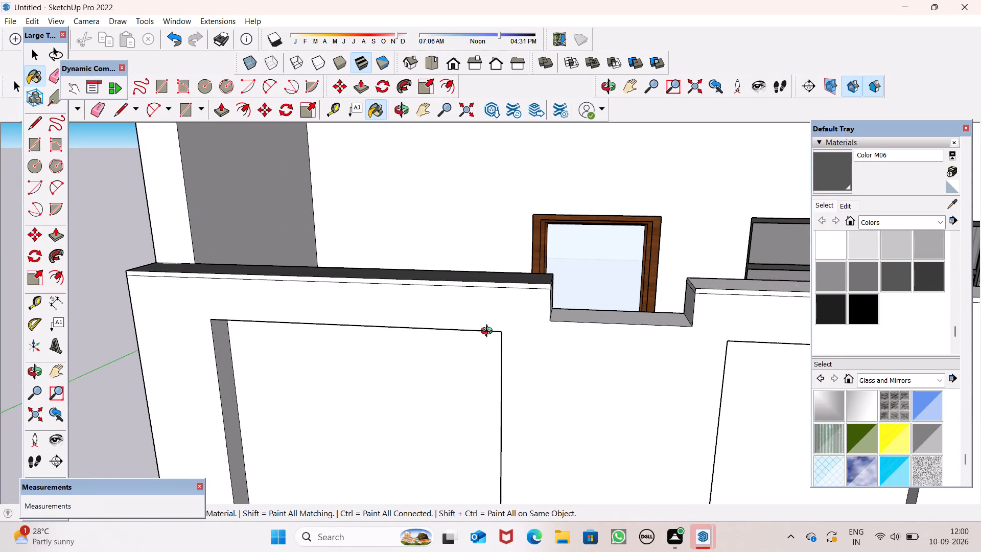
middle_click_drag(489, 327, 497, 399)
scroll(497, 401, "up", 1)
scroll(546, 335, "up", 7)
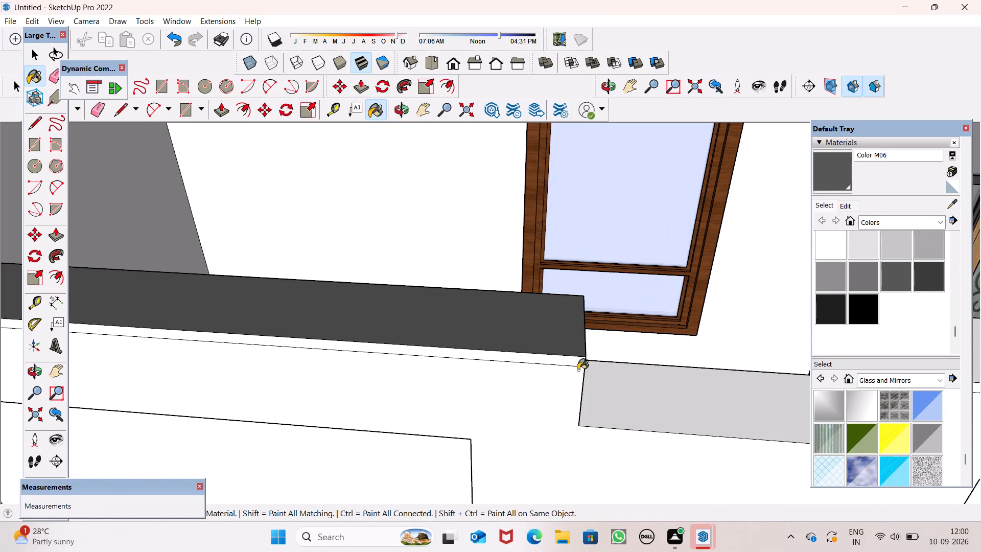
left_click(577, 363)
Paint the top face, notch-side edge strip and front edge strip of the second raised wall section with Color M06.
scroll(493, 293, "down", 4)
left_click(726, 320)
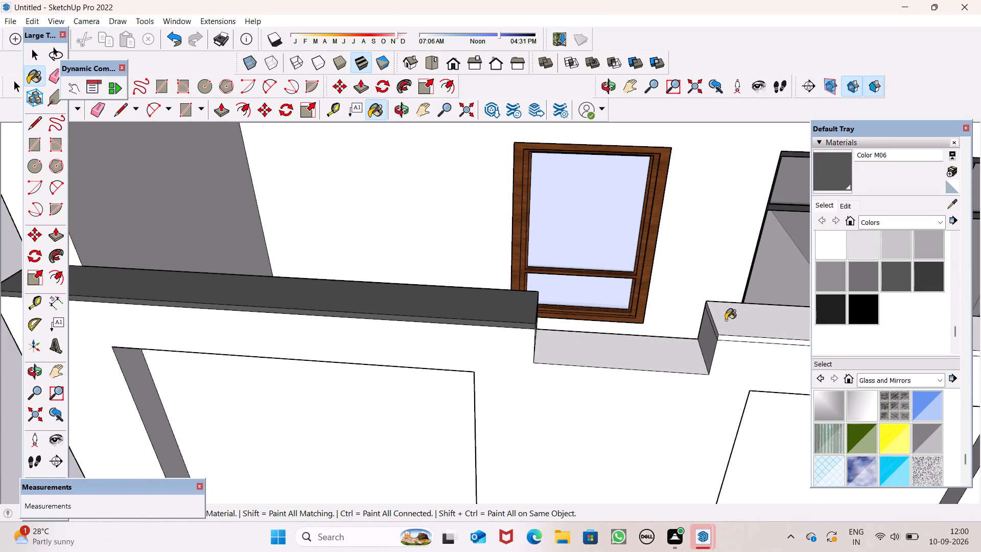
middle_click_drag(729, 376, 771, 367)
scroll(751, 289, "up", 8)
scroll(719, 318, "up", 7)
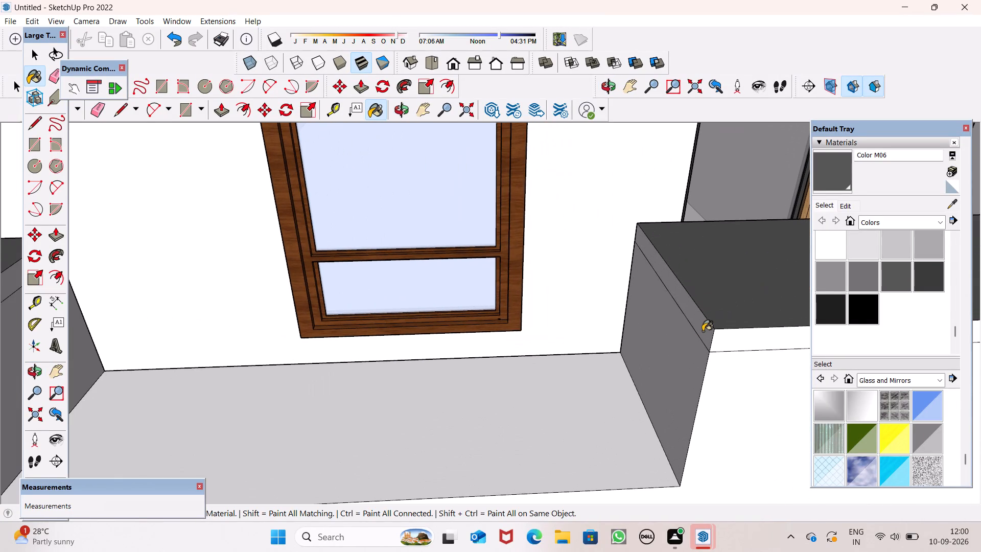
left_click(704, 329)
left_click(729, 342)
Paint the thin edge strip on the outer-corner end of the first raised wall section with Color M06.
scroll(507, 217, "down", 11)
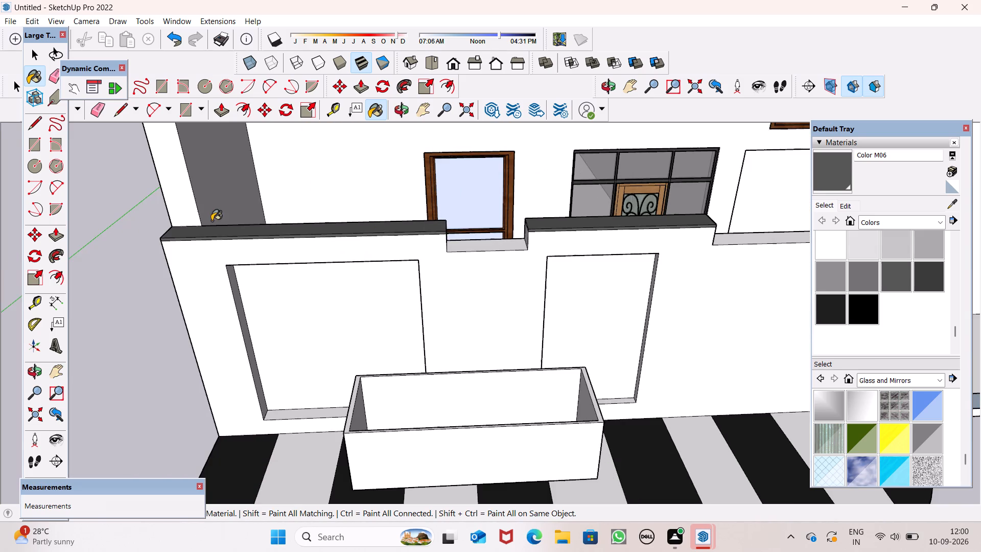
scroll(140, 223, "up", 8)
middle_click(190, 271)
scroll(185, 255, "down", 10)
middle_click_drag(288, 288, 383, 307)
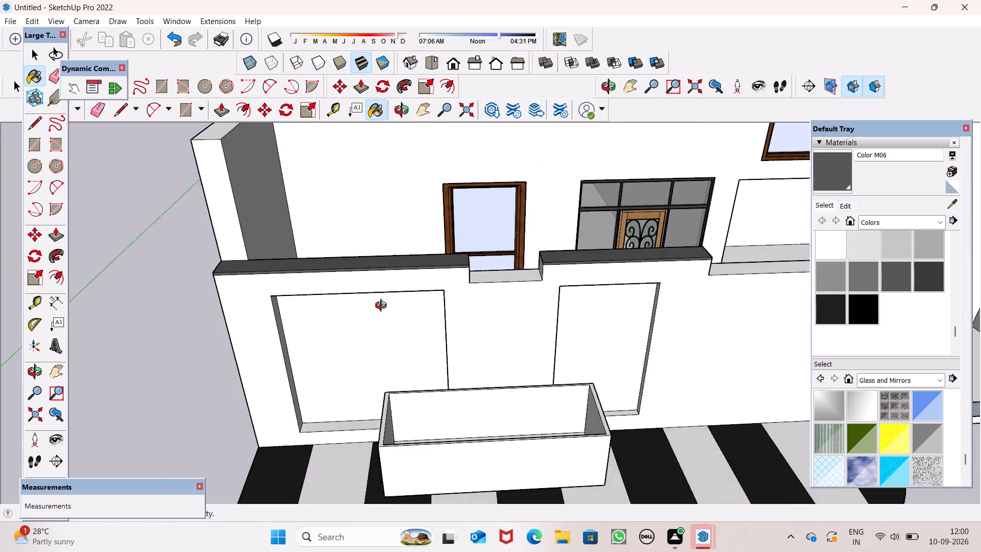
middle_click_drag(383, 307, 618, 329)
scroll(562, 441, "up", 9)
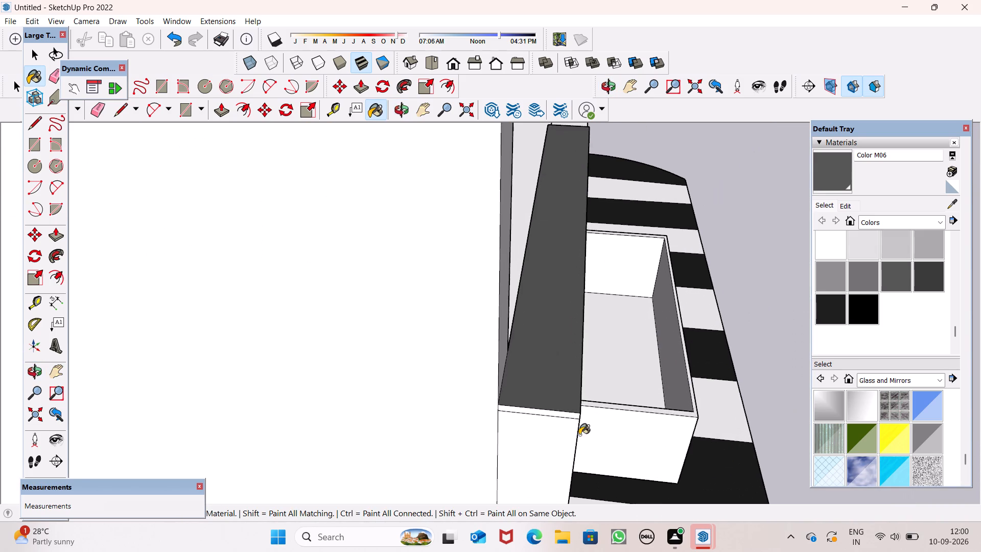
scroll(579, 435, "up", 6)
left_click(569, 398)
Paint the thin notch-side edge strip of the first raised wall section with Color M06.
middle_click_drag(622, 390, 428, 466)
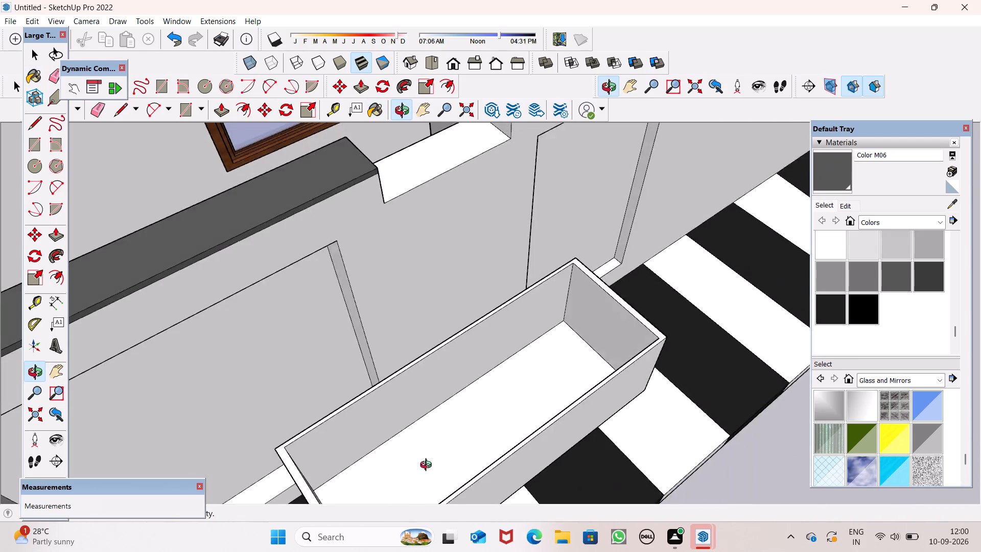
middle_click_drag(428, 466, 237, 527)
scroll(383, 487, "down", 1)
scroll(212, 277, "up", 8)
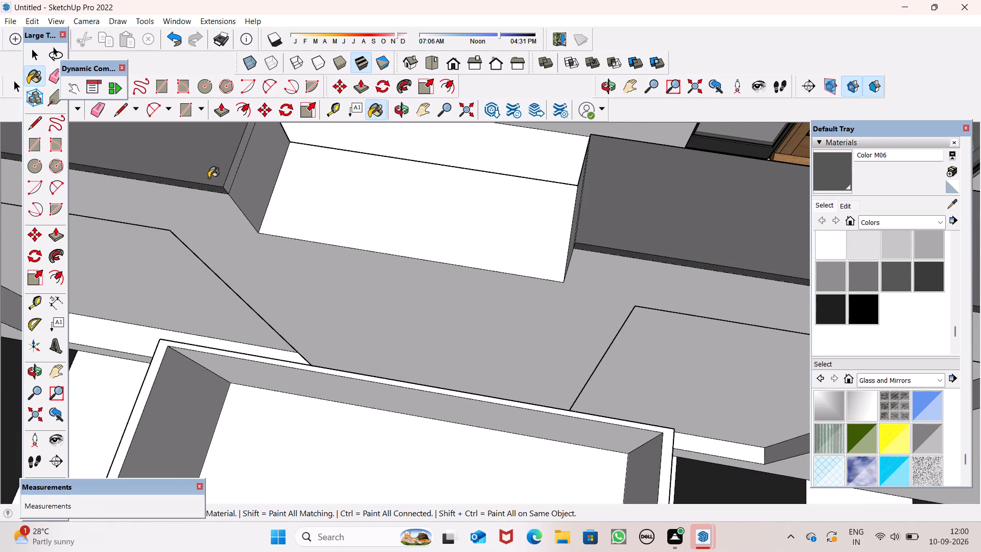
left_click(228, 178)
Paint the thin rear edge strips of both raised front wall sections with Color M06.
scroll(260, 168, "down", 6)
middle_click_drag(272, 195, 321, 252)
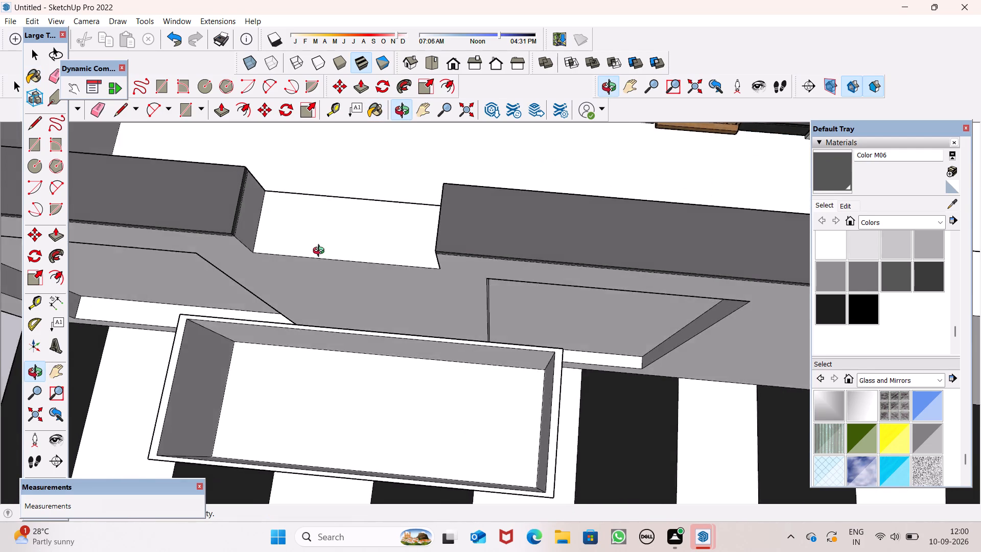
middle_click_drag(321, 252, 501, 409)
scroll(187, 470, "up", 7)
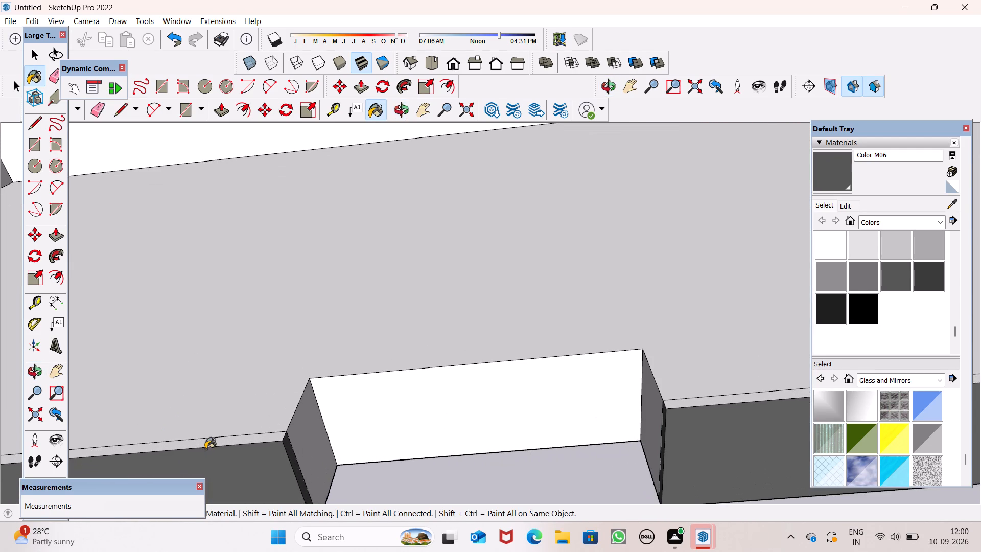
left_click(211, 441)
scroll(182, 363, "down", 6)
scroll(527, 381, "up", 7)
left_click(534, 381)
Examine the painted tops of the front wall from above and from the platform's rounded end.
scroll(395, 296, "down", 8)
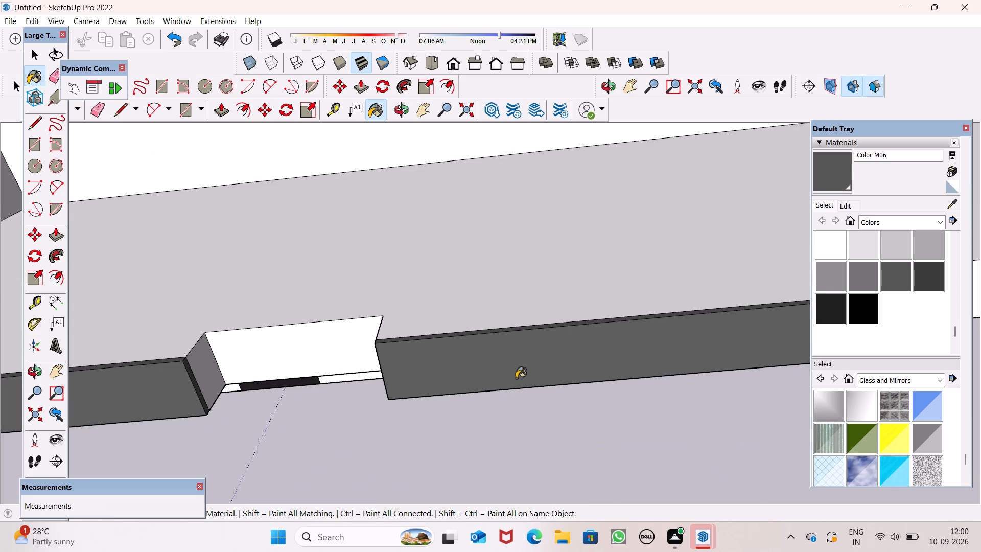
middle_click(516, 378)
scroll(504, 347, "down", 14)
middle_click_drag(572, 383, 491, 146)
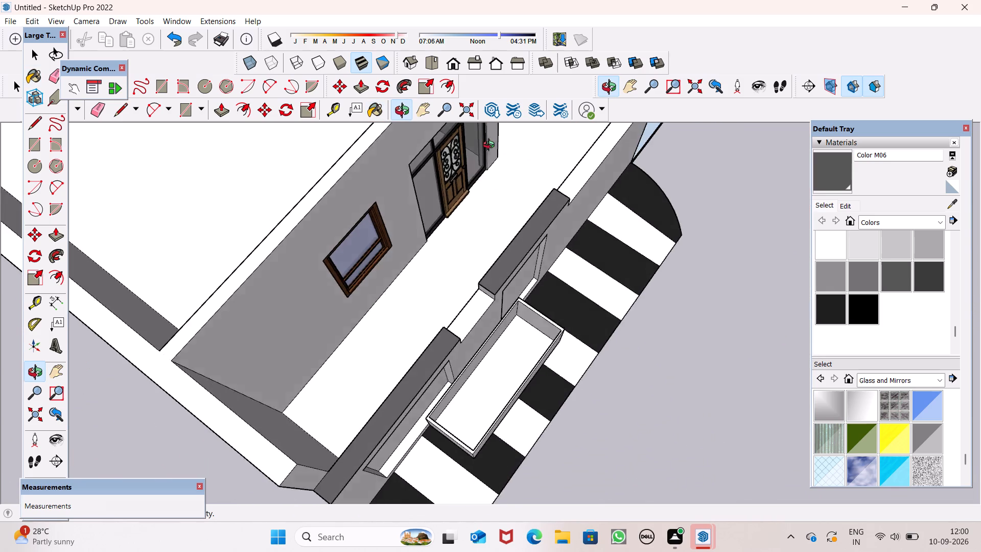
middle_click_drag(491, 146, 513, 99)
scroll(557, 277, "up", 5)
middle_click_drag(571, 277, 148, 252)
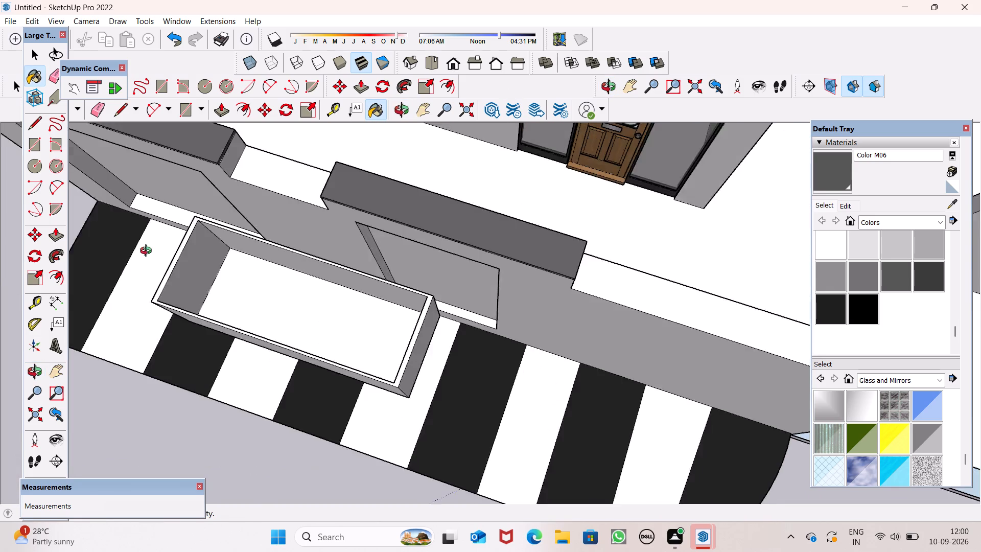
middle_click_drag(148, 252, 119, 215)
scroll(559, 254, "down", 2)
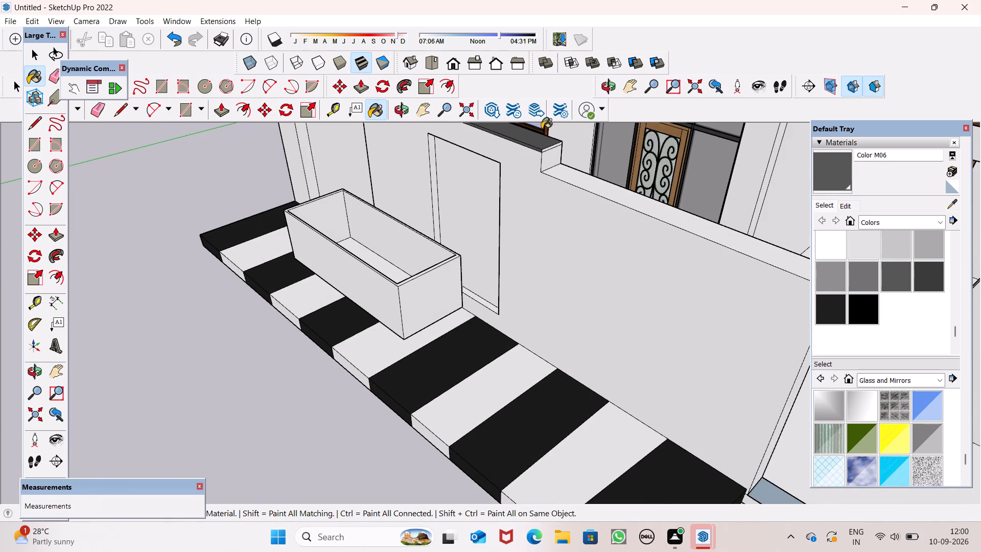
Paint the end edge strip of the second raised wall section, facing the lower wall, with Color M06.
scroll(567, 156, "up", 7)
scroll(498, 216, "down", 3)
scroll(462, 140, "up", 4)
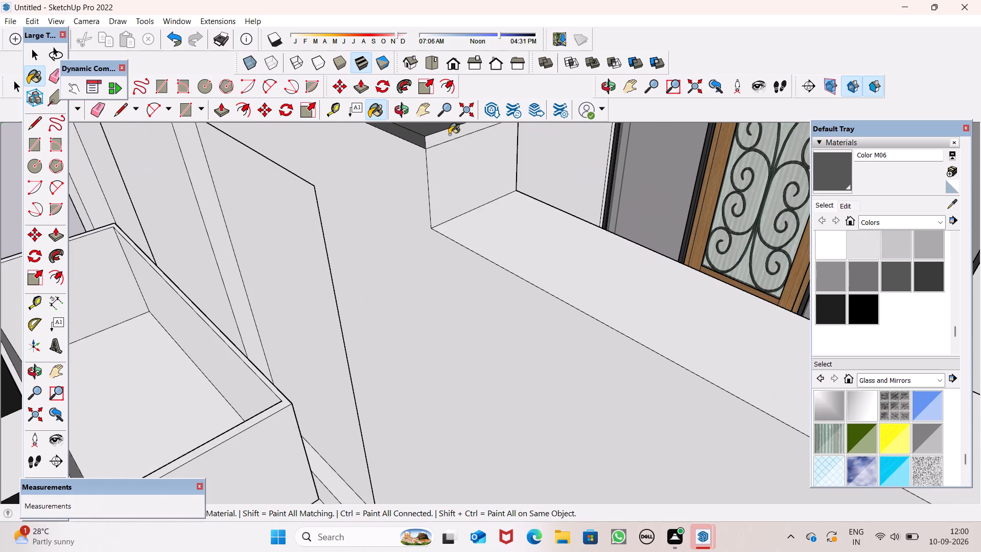
left_click(449, 134)
scroll(474, 222, "down", 6)
key("space")
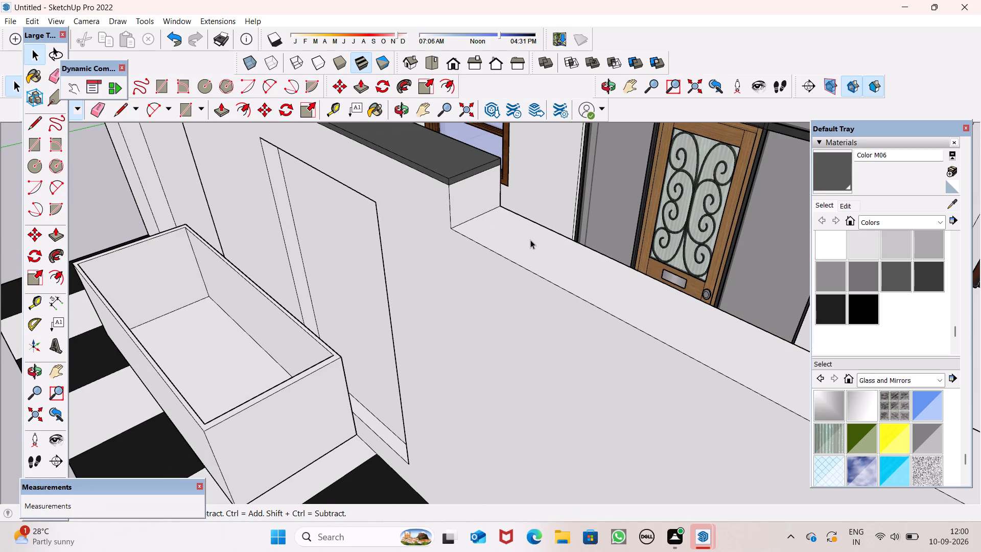
Paint the house's main facade wall, behind the low front wall, with the orange Color C03.
scroll(530, 240, "down", 11)
middle_click_drag(579, 291, 666, 265)
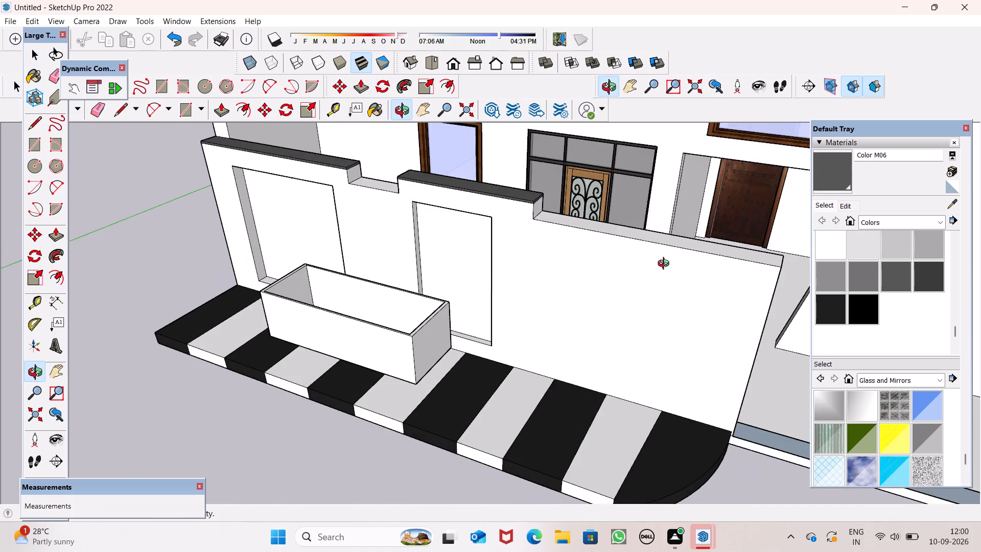
middle_click_drag(666, 265, 681, 236)
scroll(683, 235, "down", 3)
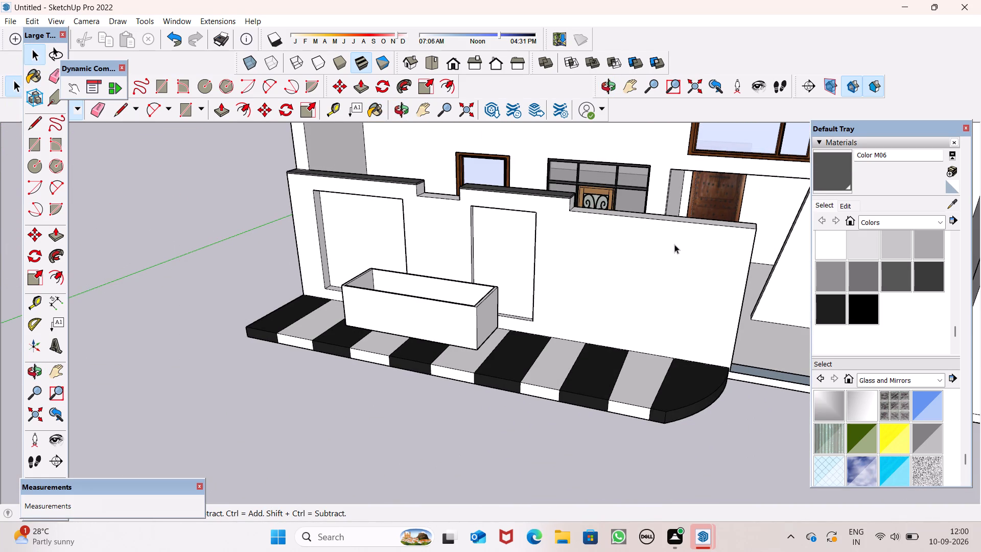
scroll(671, 243, "down", 8)
scroll(848, 297, "up", 2)
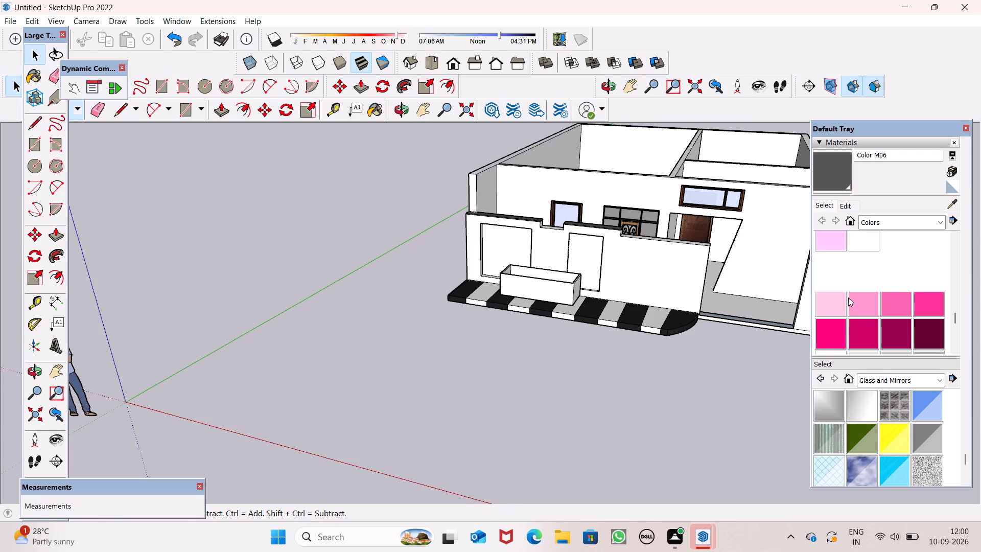
scroll(850, 297, "up", 3)
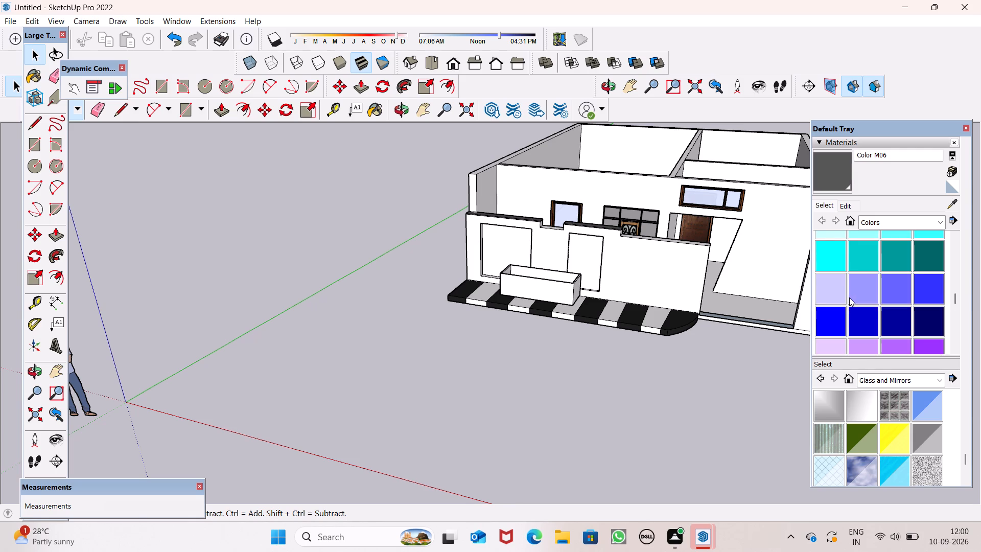
scroll(849, 297, "up", 4)
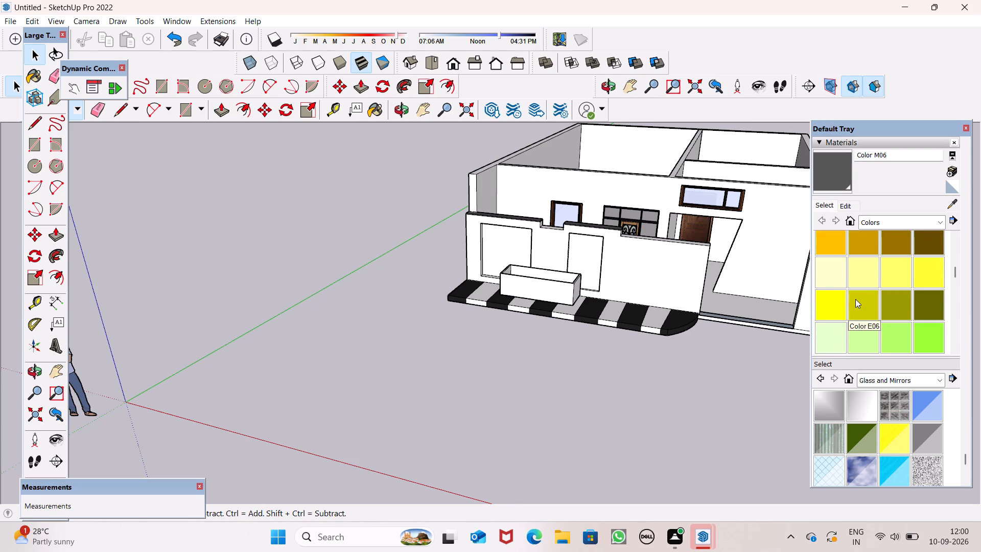
scroll(855, 299, "down", 1)
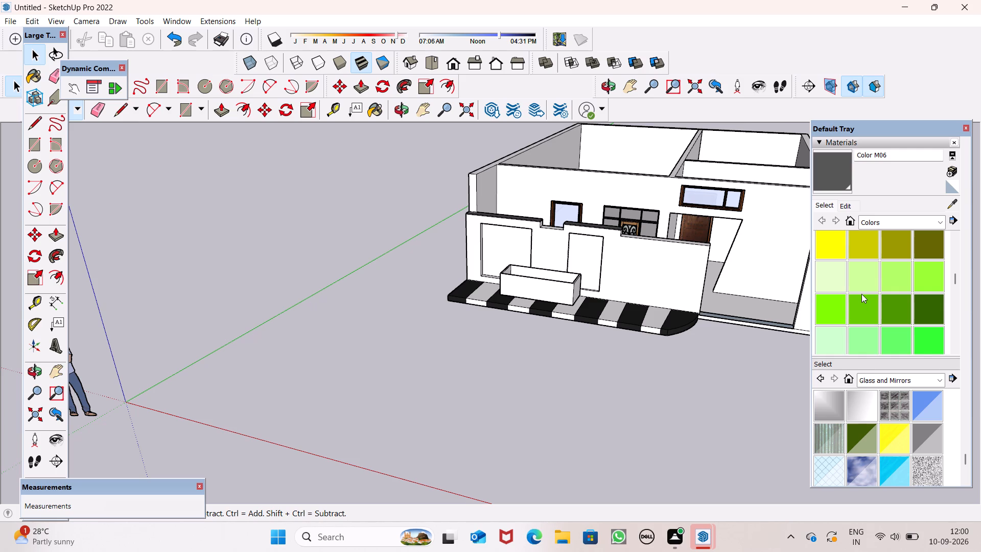
scroll(861, 294, "down", 1)
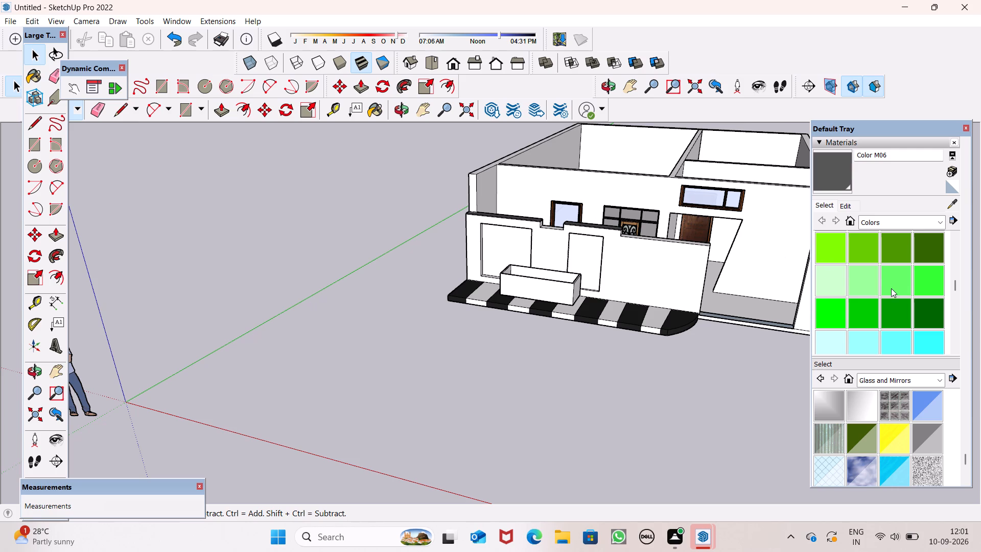
scroll(891, 288, "up", 4)
scroll(869, 319, "down", 1)
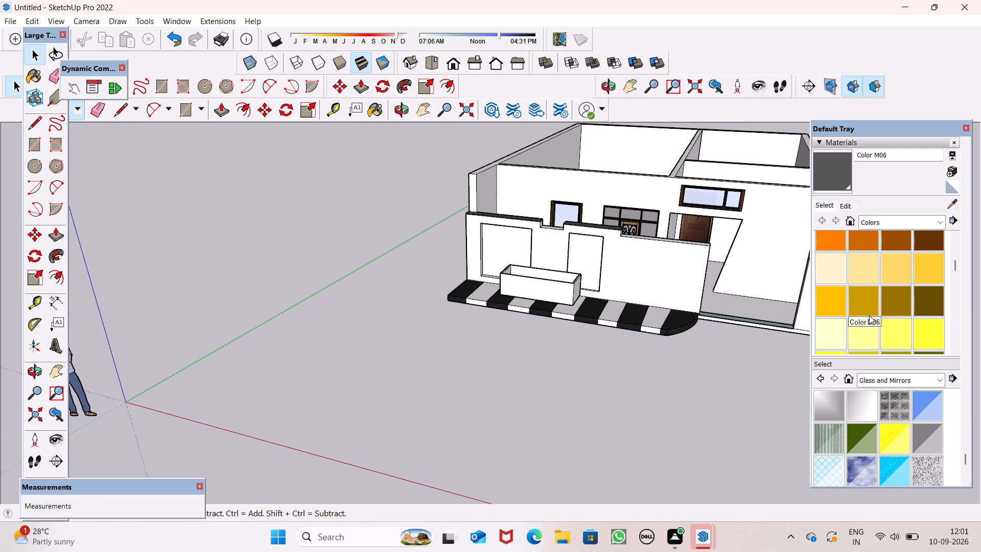
scroll(869, 315, "up", 2)
scroll(869, 308, "down", 1)
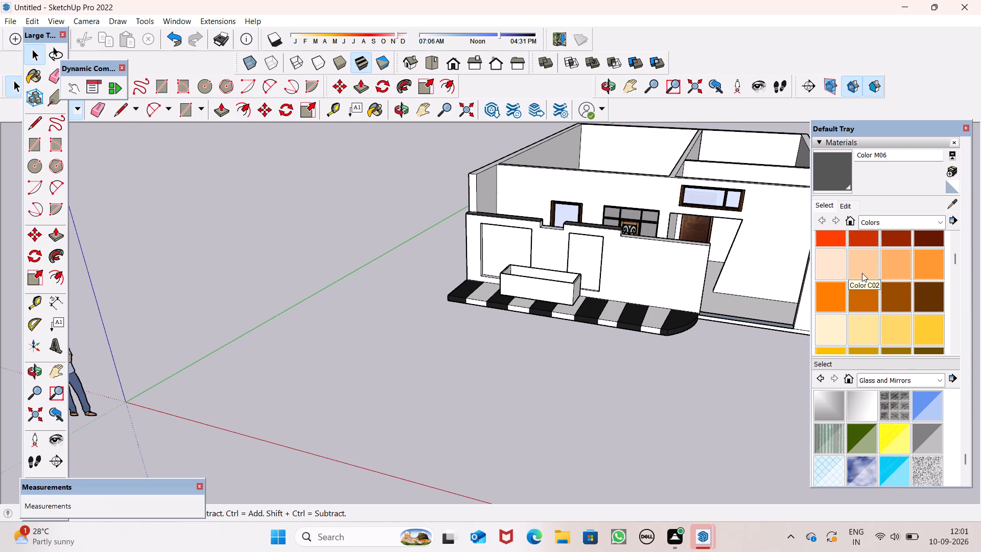
left_click(862, 273)
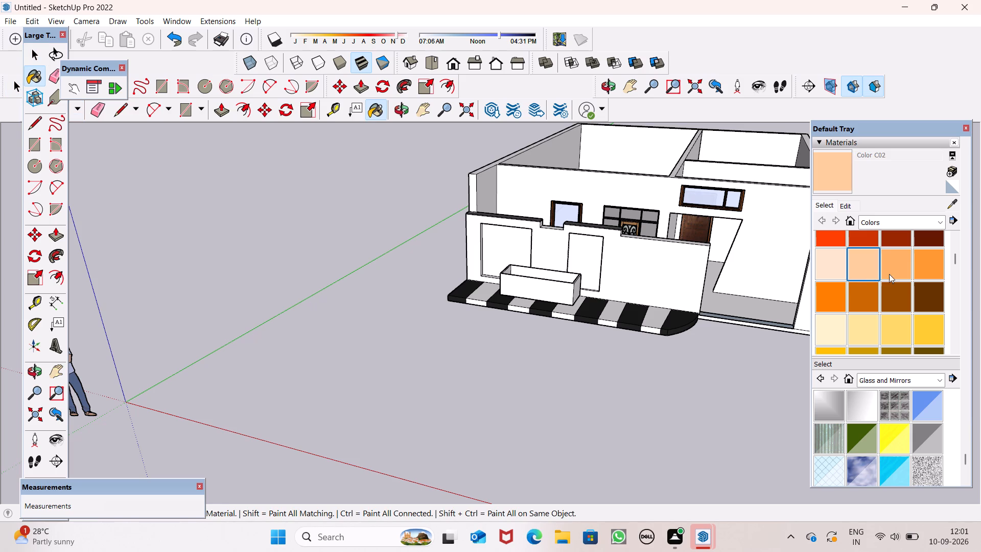
left_click(896, 265)
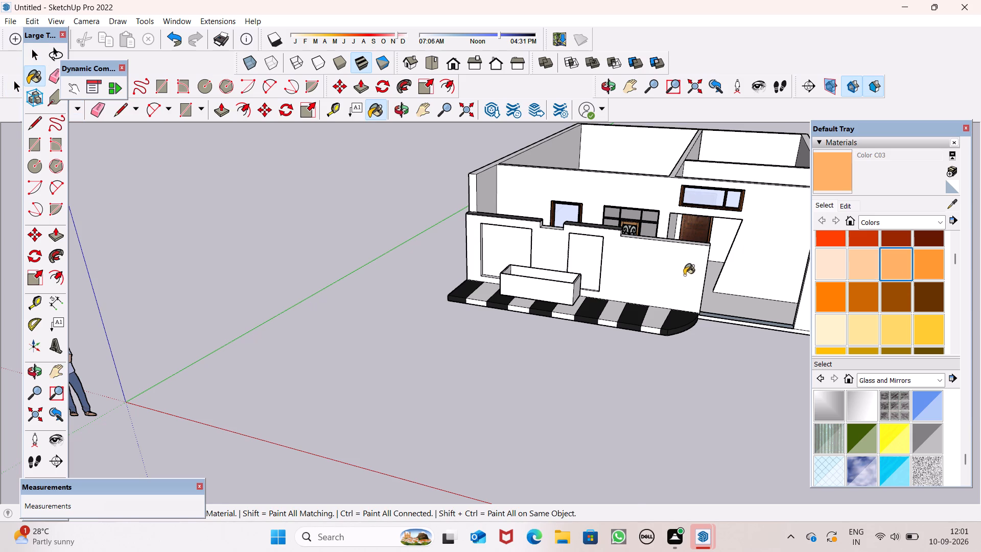
scroll(690, 280, "down", 2)
middle_click_drag(731, 328, 797, 348)
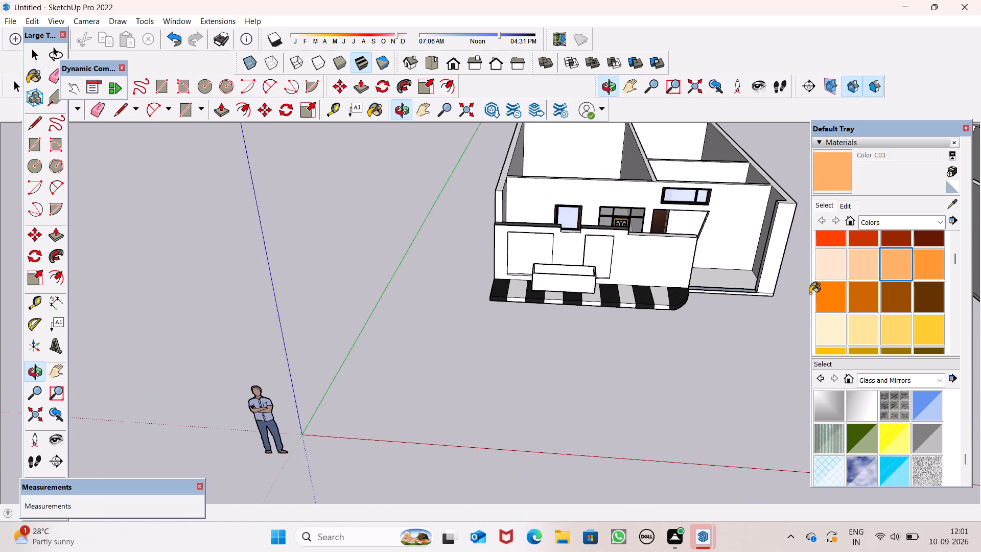
left_click(850, 207)
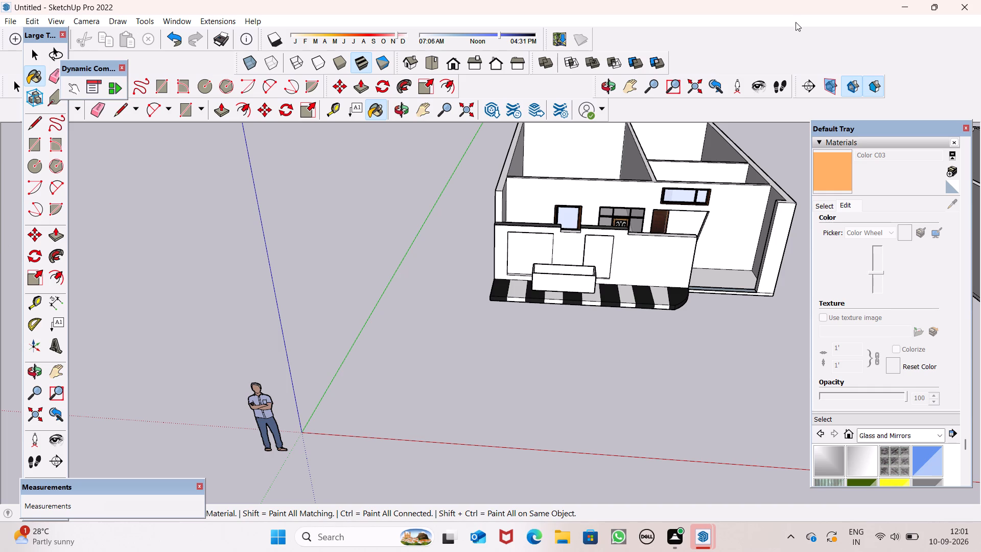
left_click(724, 206)
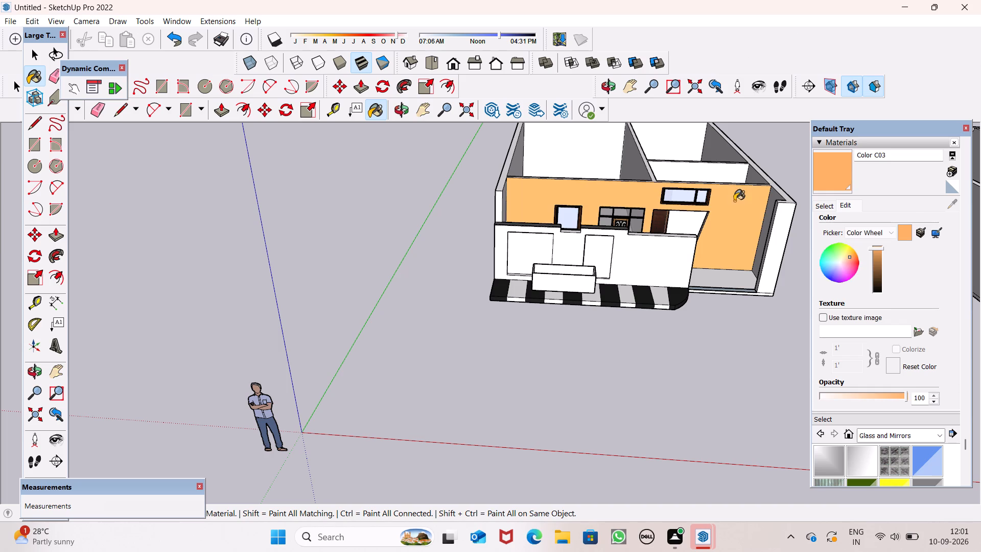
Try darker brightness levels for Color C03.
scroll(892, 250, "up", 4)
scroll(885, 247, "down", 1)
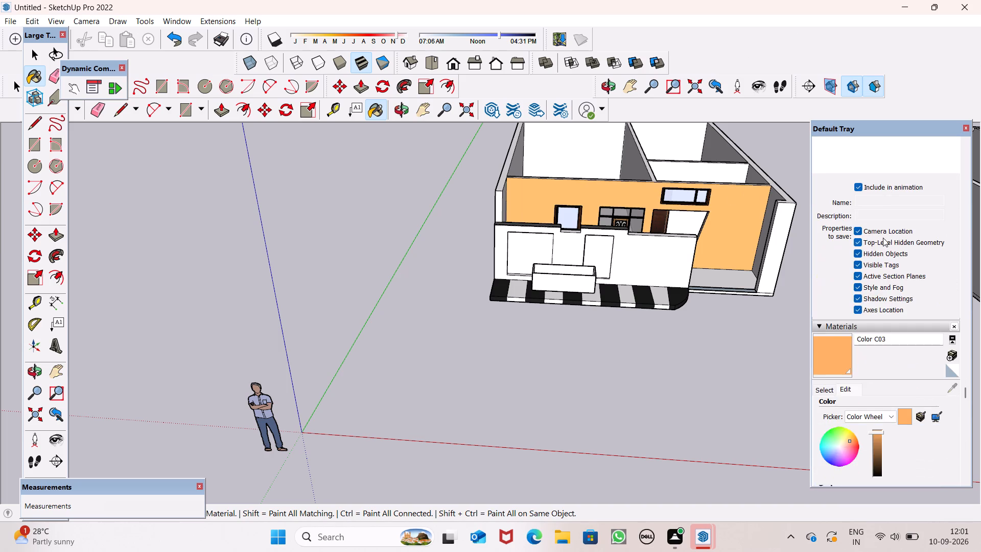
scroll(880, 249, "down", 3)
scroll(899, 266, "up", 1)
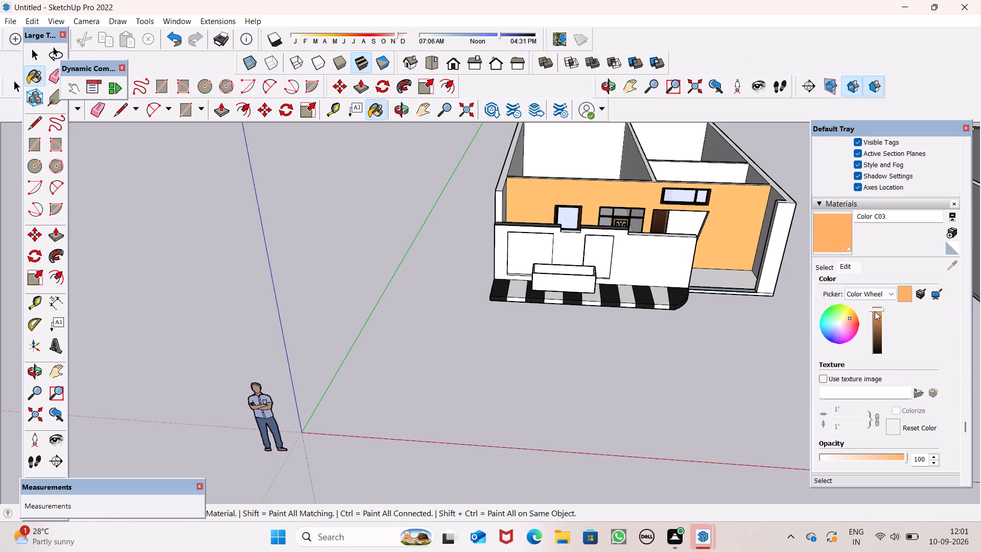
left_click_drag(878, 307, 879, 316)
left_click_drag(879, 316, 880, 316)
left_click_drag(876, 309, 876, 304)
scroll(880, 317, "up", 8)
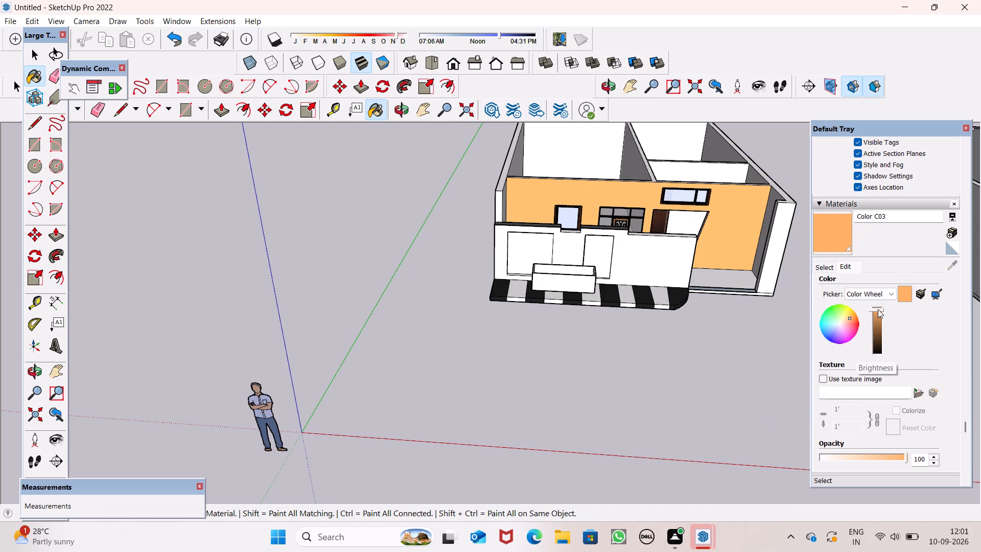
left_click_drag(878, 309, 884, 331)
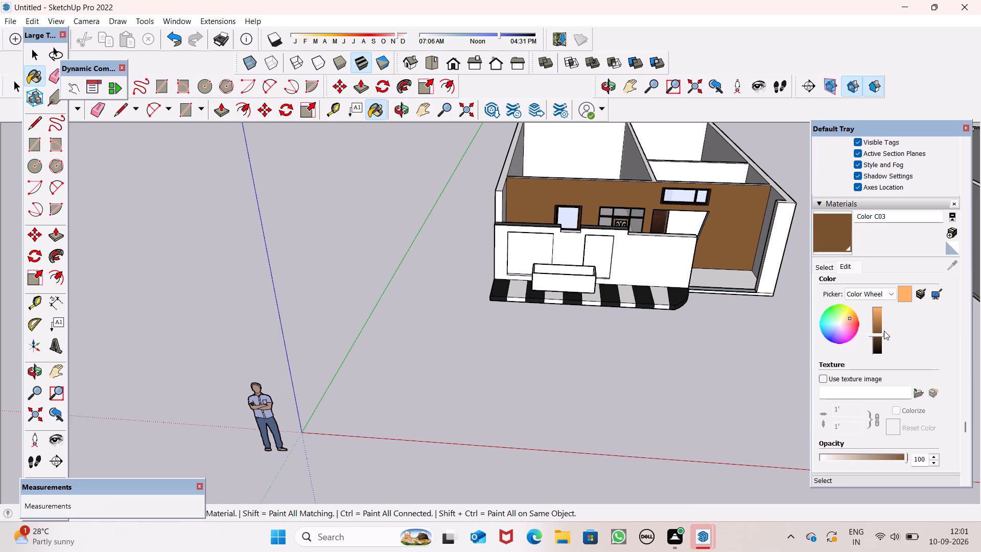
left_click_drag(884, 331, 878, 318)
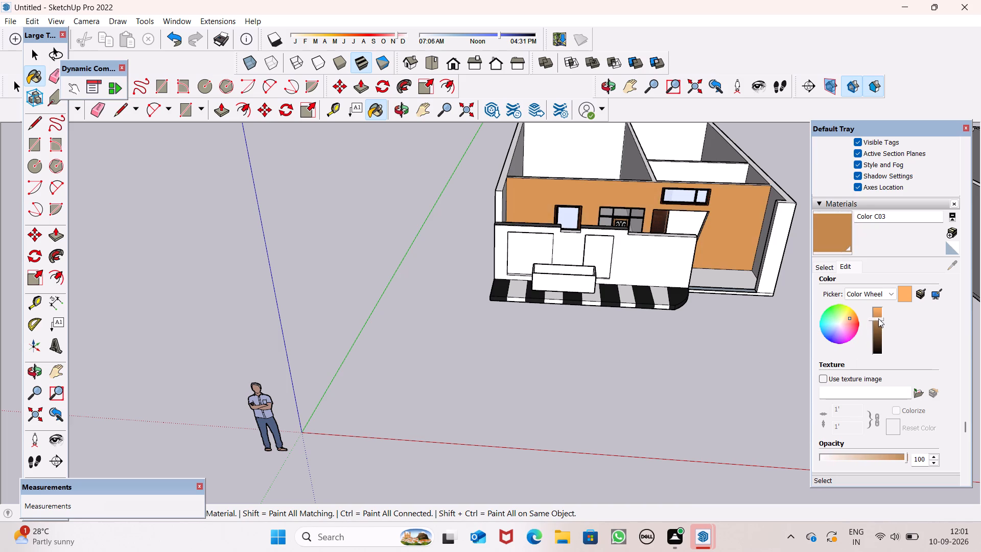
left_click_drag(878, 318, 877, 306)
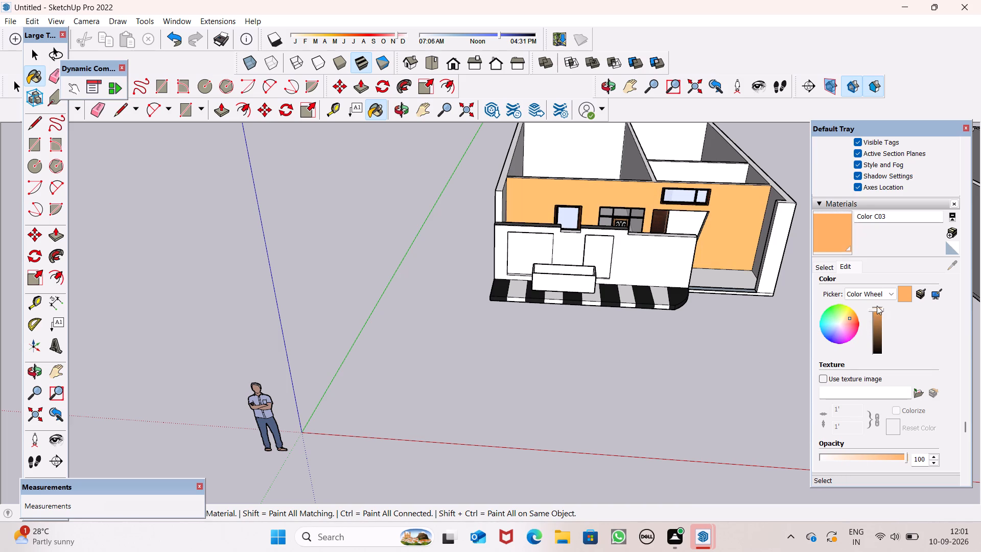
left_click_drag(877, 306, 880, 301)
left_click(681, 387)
Lower the opacity of Color C03 to 46.
scroll(705, 283, "down", 2)
middle_click_drag(753, 305, 786, 129)
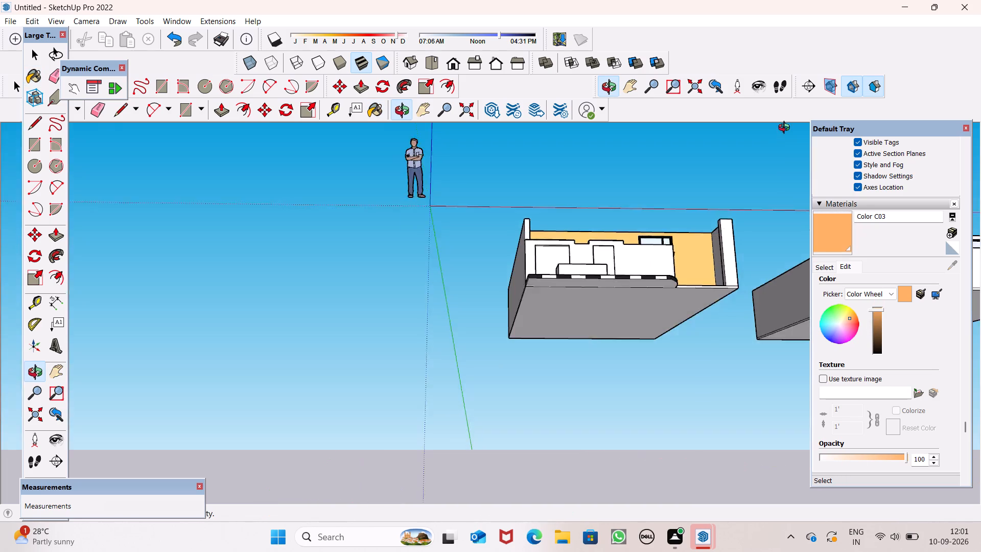
middle_click_drag(786, 129, 729, 250)
scroll(742, 235, "up", 3)
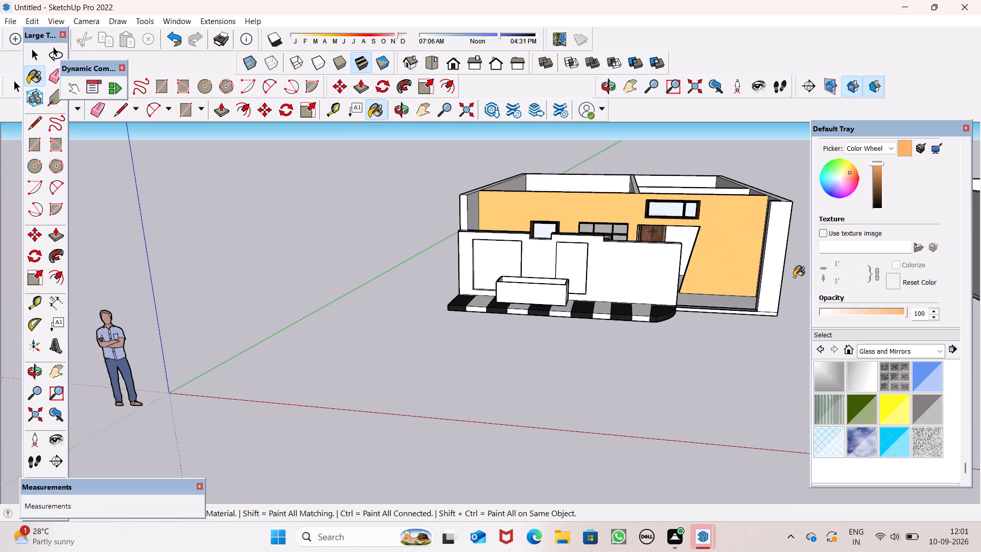
scroll(685, 270, "up", 4)
scroll(903, 312, "up", 3)
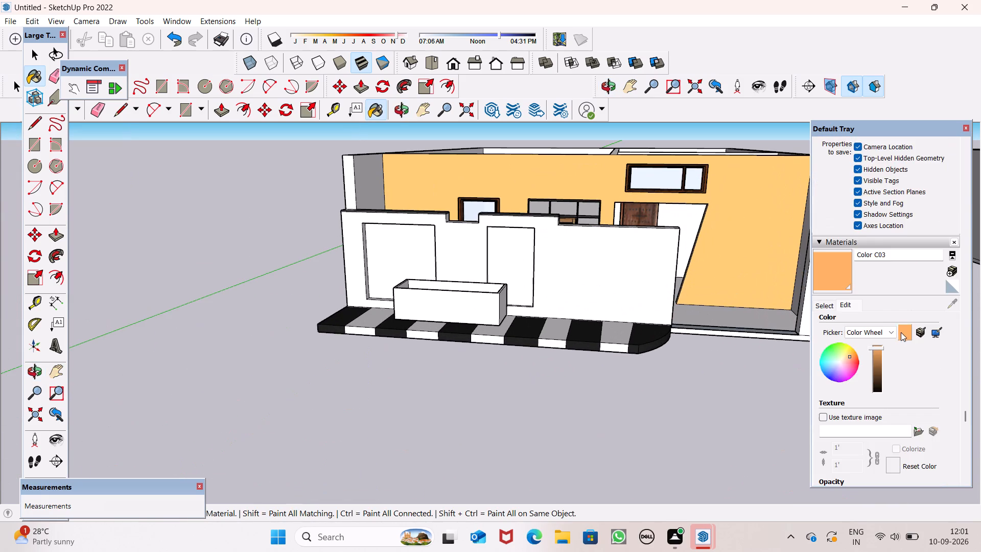
scroll(901, 332, "down", 2)
left_click(893, 370)
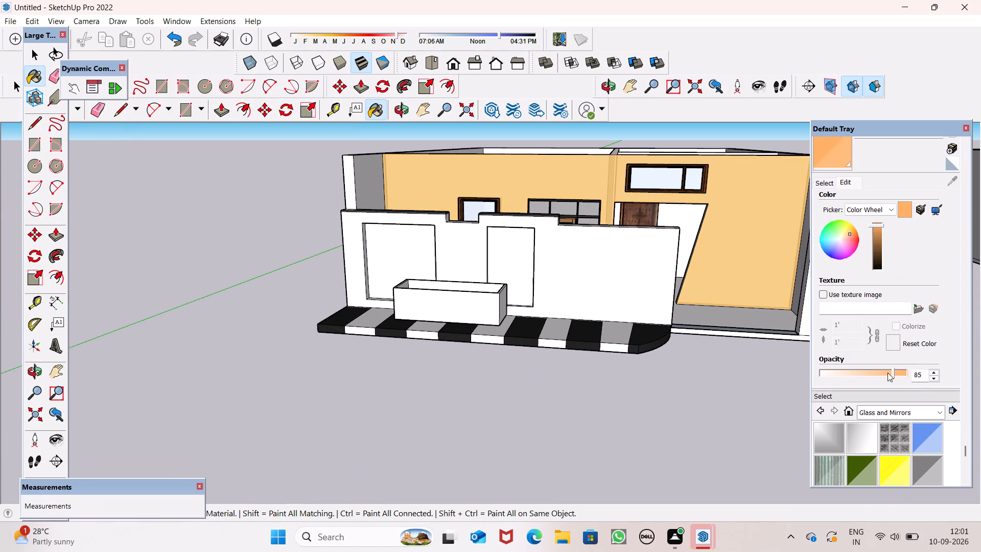
left_click_drag(881, 375, 876, 375)
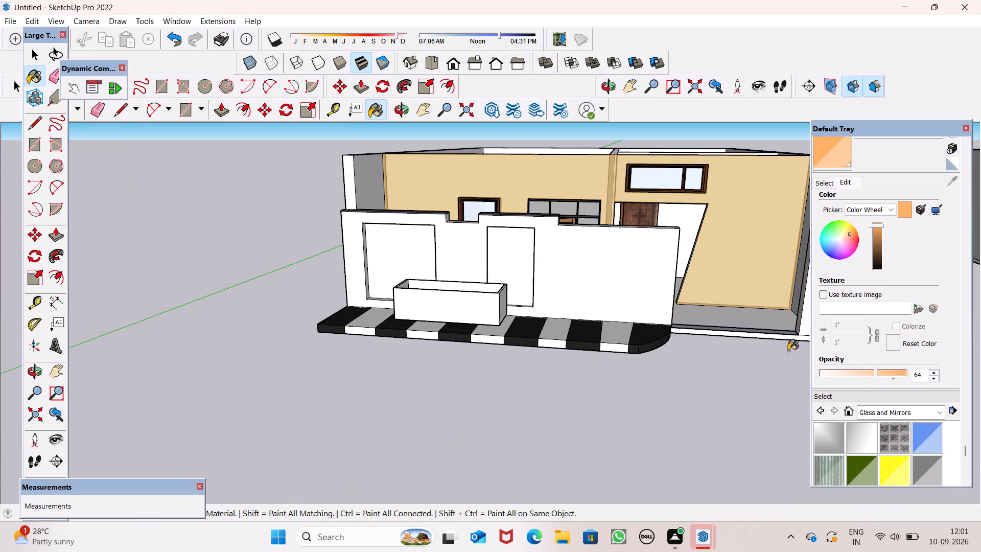
left_click(868, 373)
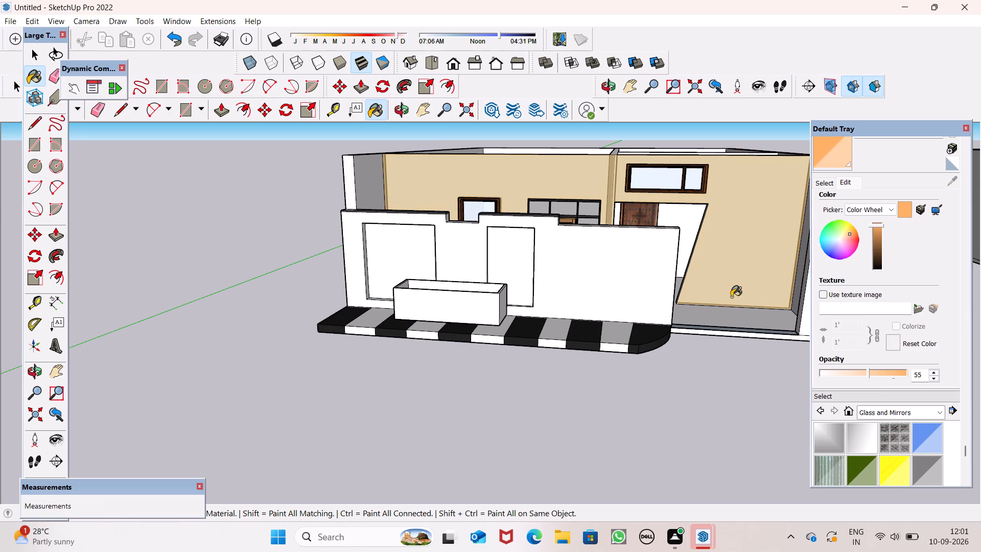
scroll(731, 294, "down", 3)
scroll(729, 360, "down", 4)
middle_click_drag(731, 379, 760, 437)
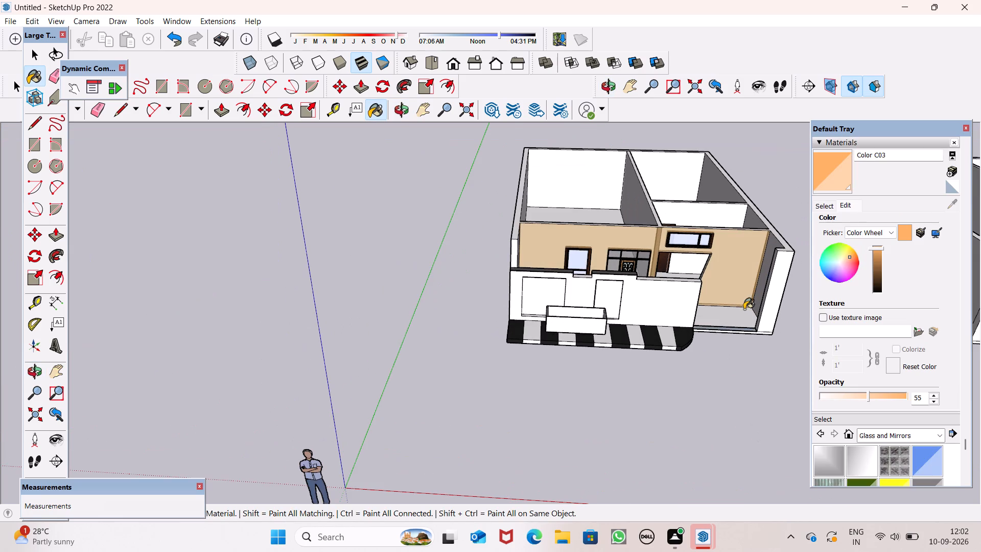
left_click(860, 394)
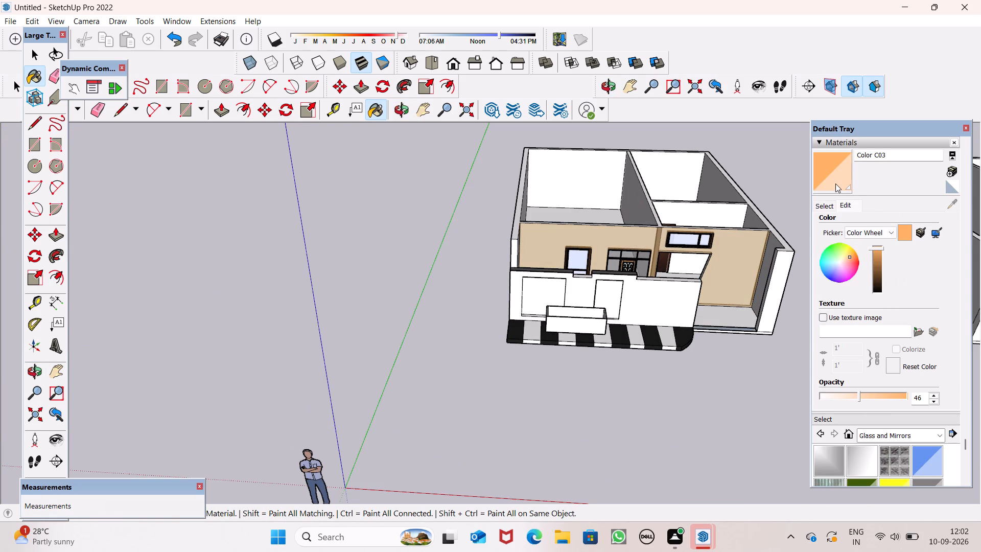
Paint the top edges of the house's walls with the semi-transparent Color C03.
left_click(835, 183)
left_click(518, 212)
middle_click_drag(563, 249, 198, 308)
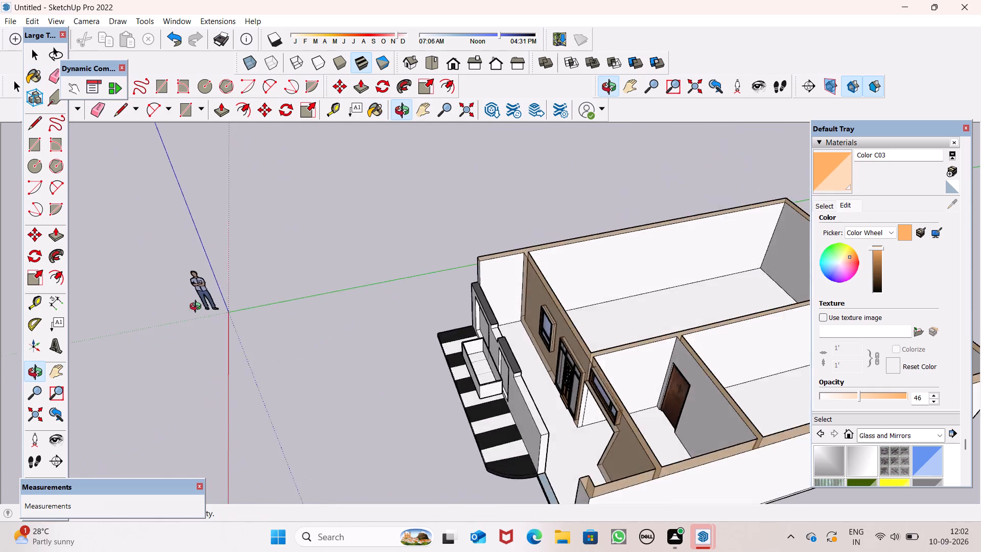
middle_click_drag(198, 308, 128, 293)
scroll(493, 335, "up", 1)
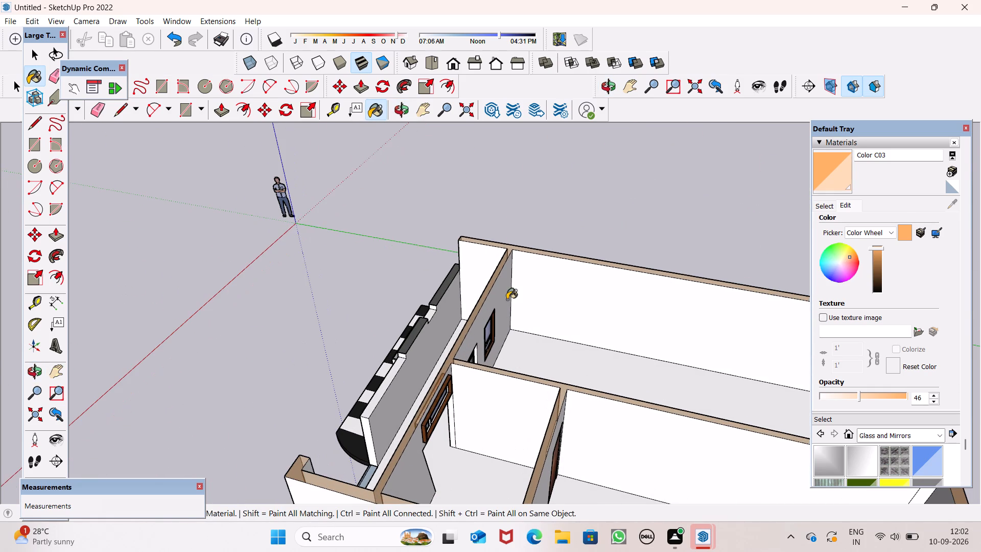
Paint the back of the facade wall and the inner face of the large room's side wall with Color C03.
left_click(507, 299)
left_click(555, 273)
Examine the painted facade, wall tops and room walls from the front, from above and up close.
middle_click_drag(578, 352, 764, 381)
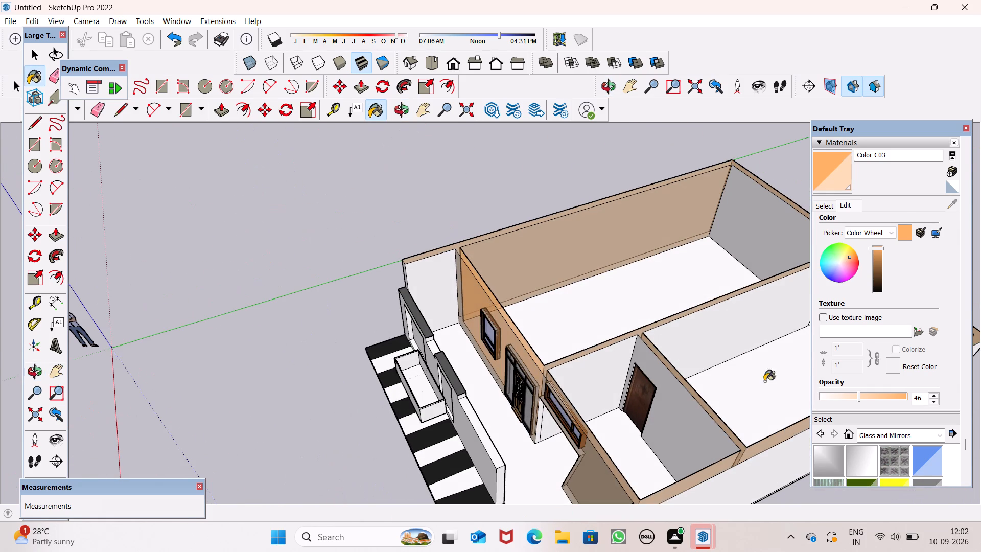
scroll(738, 332, "down", 6)
middle_click_drag(717, 429, 919, 393)
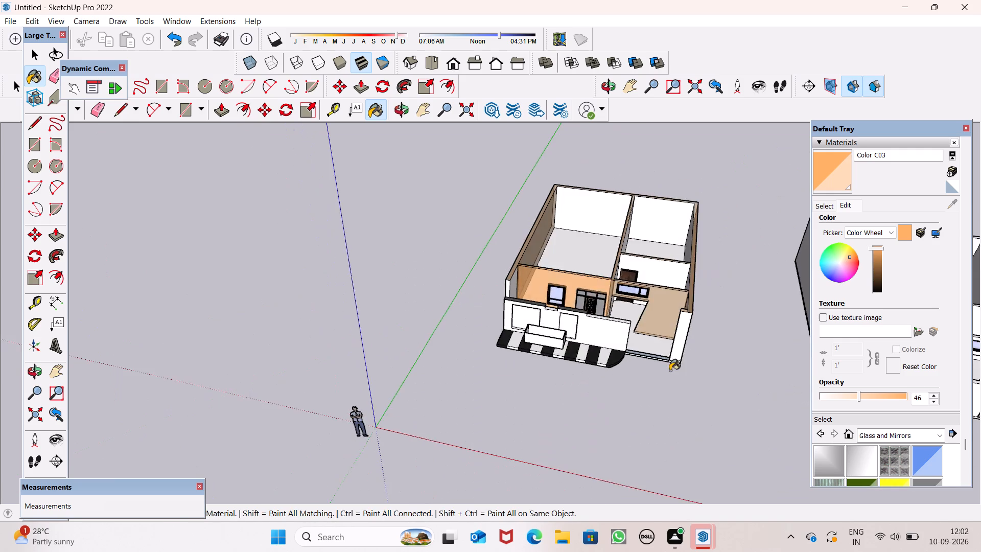
scroll(670, 367, "up", 8)
middle_click_drag(666, 324, 769, 453)
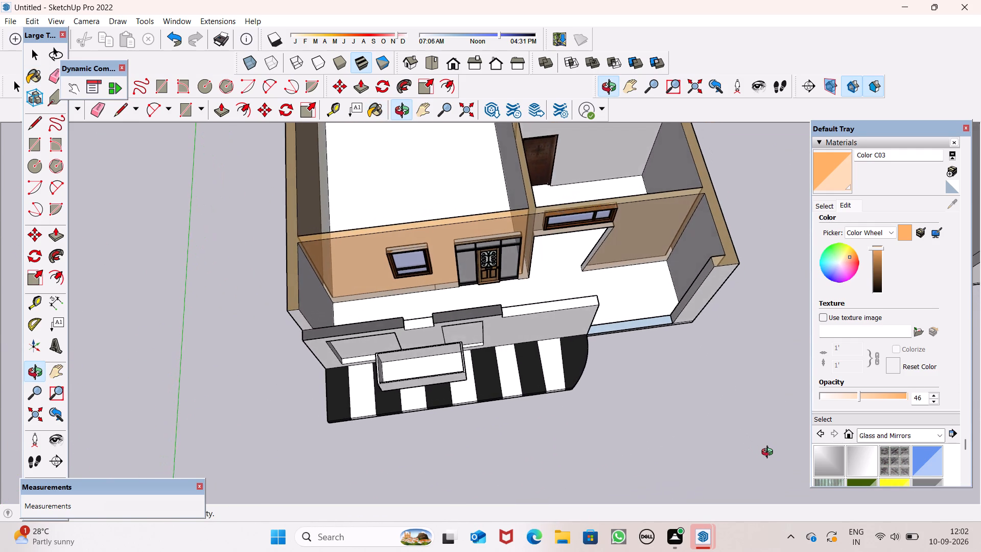
middle_click_drag(769, 453, 729, 405)
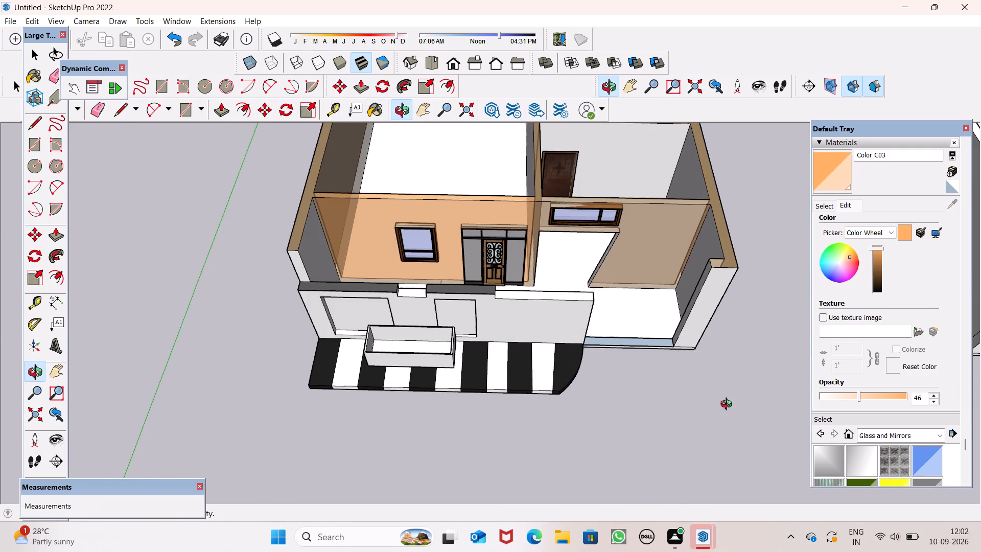
left_click(717, 405)
key("space")
key("space")
key("space")
left_click(691, 369)
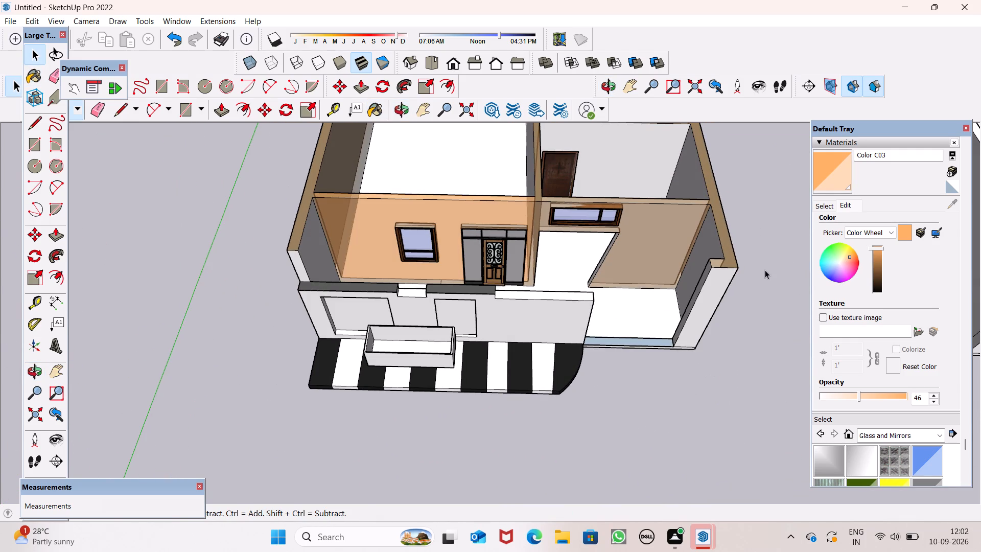
scroll(764, 269, "up", 8)
middle_click_drag(646, 293, 606, 329)
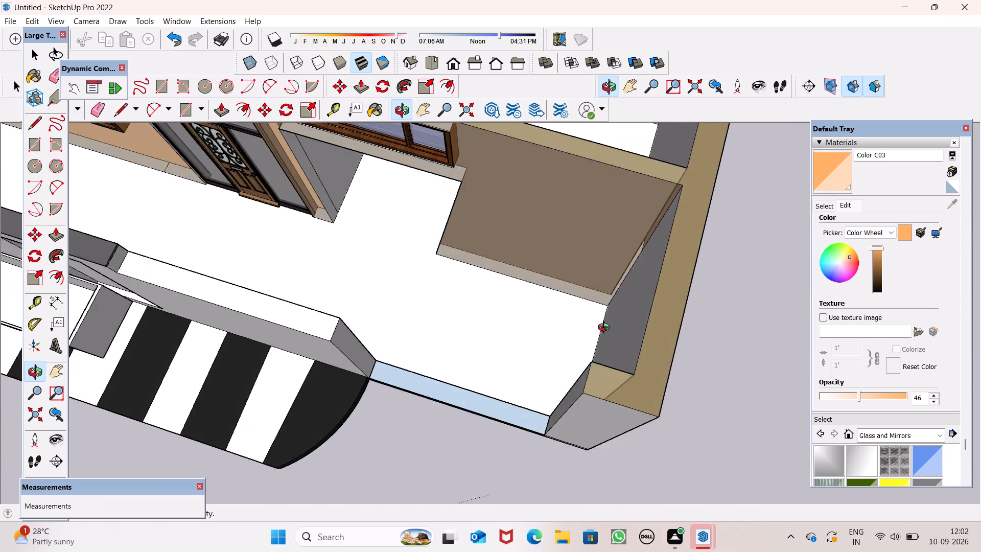
middle_click_drag(606, 329, 688, 136)
scroll(688, 185, "down", 11)
scroll(640, 154, "up", 5)
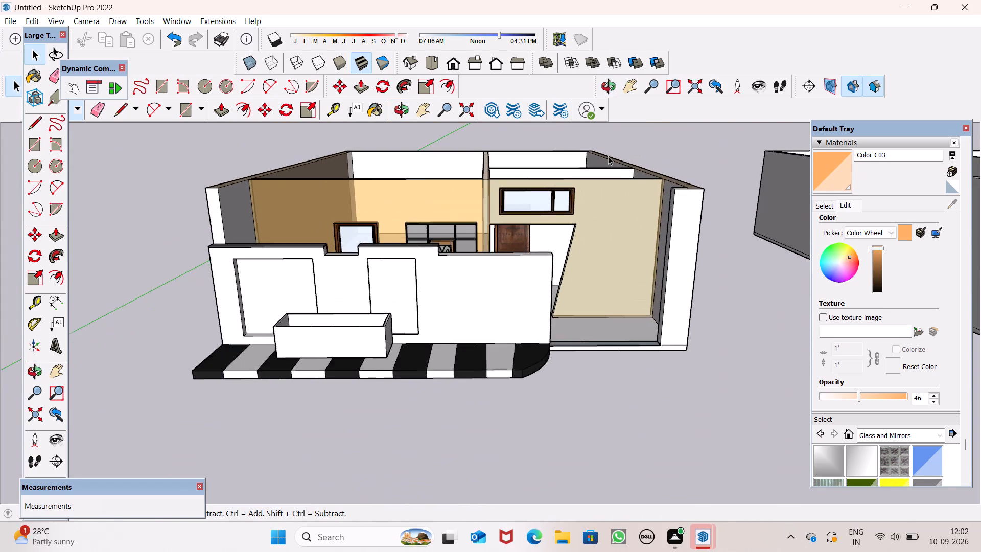
scroll(603, 158, "up", 1)
scroll(603, 158, "down", 8)
middle_click_drag(604, 151, 571, 373)
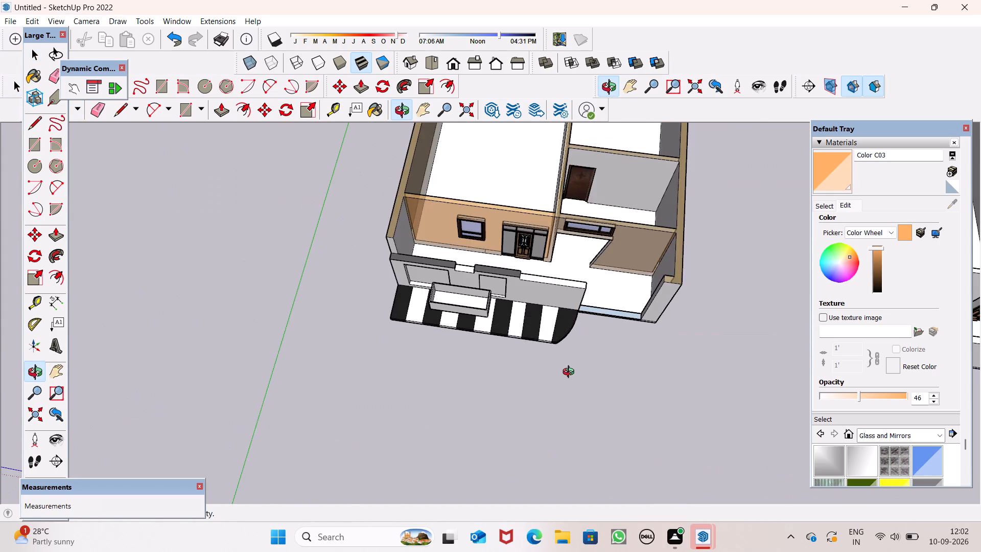
middle_click_drag(571, 373, 592, 453)
scroll(500, 311, "up", 1)
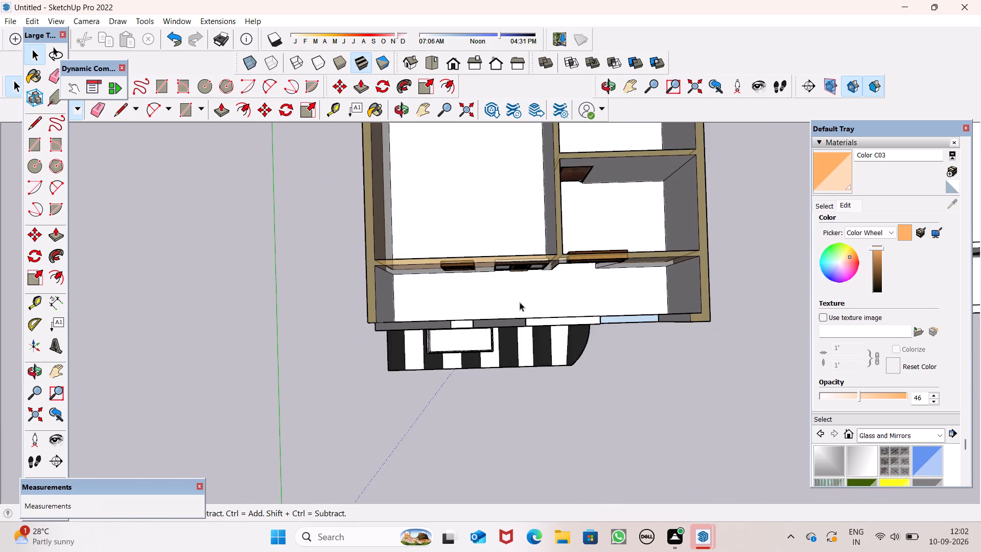
scroll(546, 273, "up", 7)
middle_click_drag(561, 279, 477, 56)
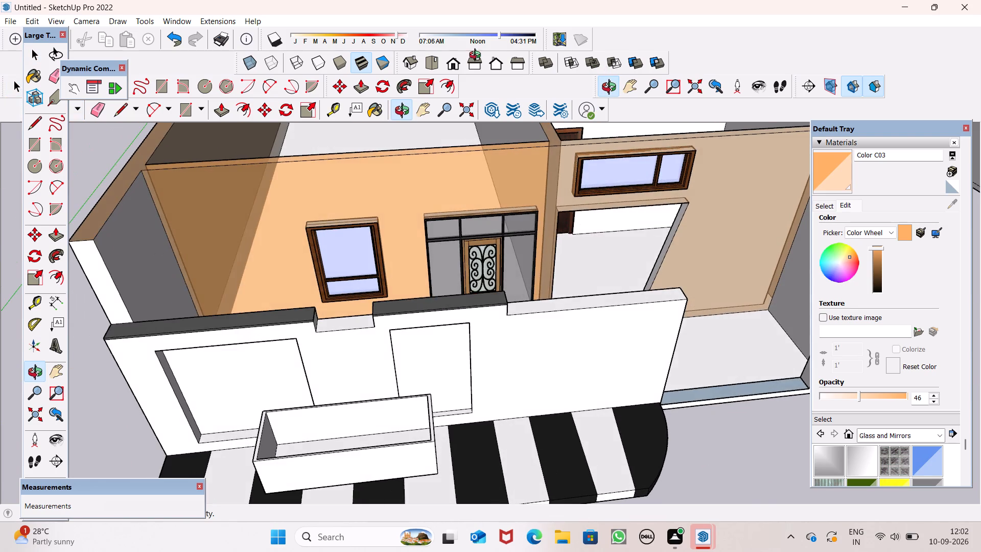
middle_click_drag(477, 56, 532, 25)
scroll(530, 153, "down", 3)
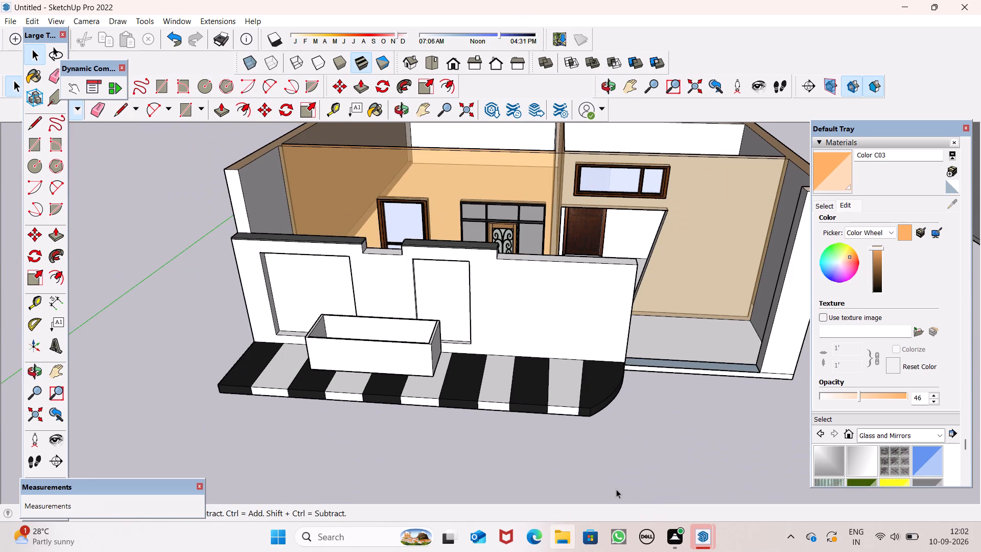
Undo the Color C03 painting on the house's facade, wall tops and room walls back to the default material.
left_click(616, 489)
key("ctrl+z")
key("ctrl+z")
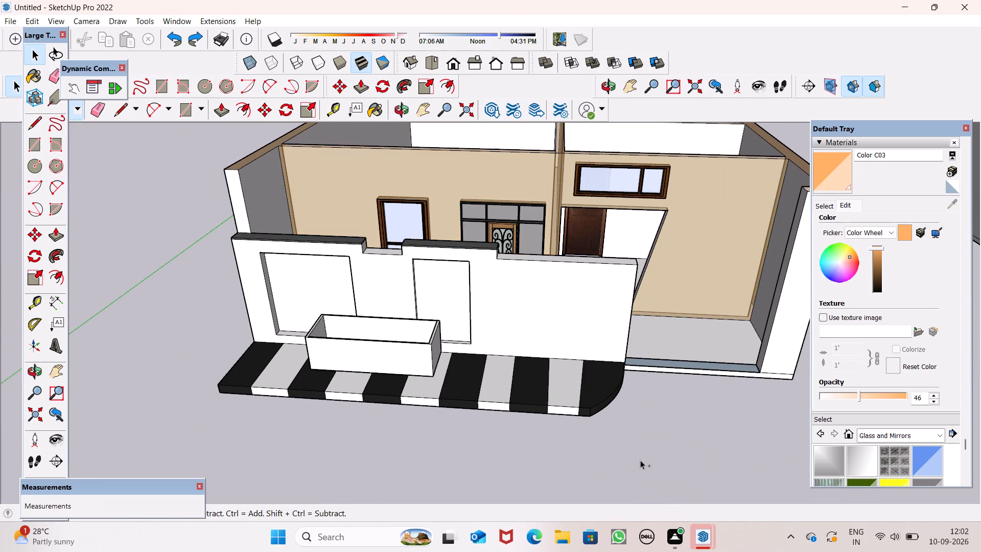
key("ctrl+z")
key("ctrl+z")
key("ctrl+z")
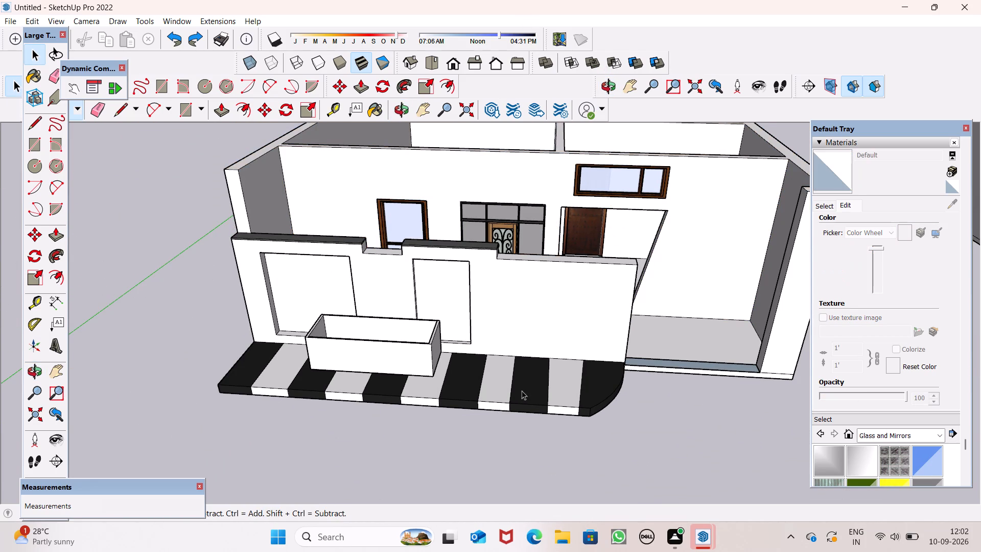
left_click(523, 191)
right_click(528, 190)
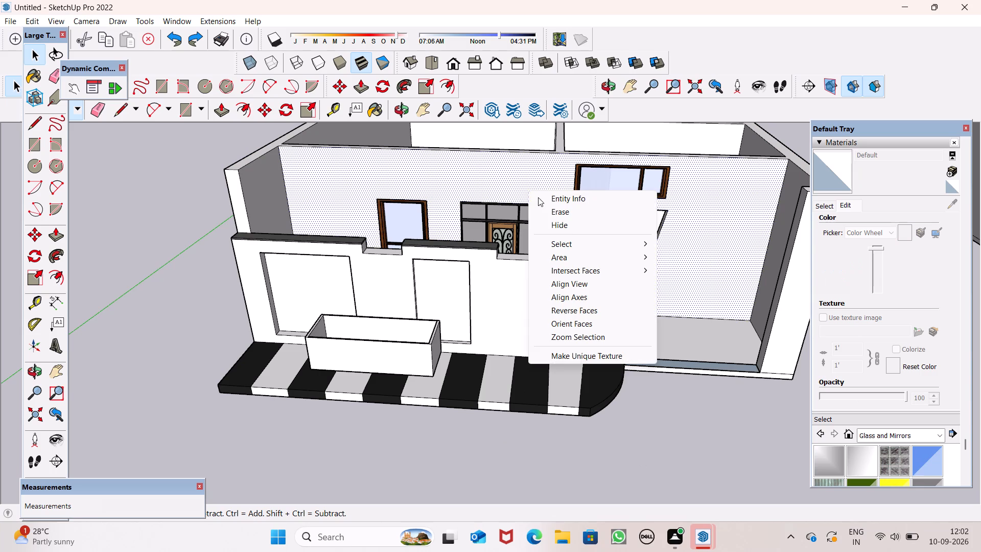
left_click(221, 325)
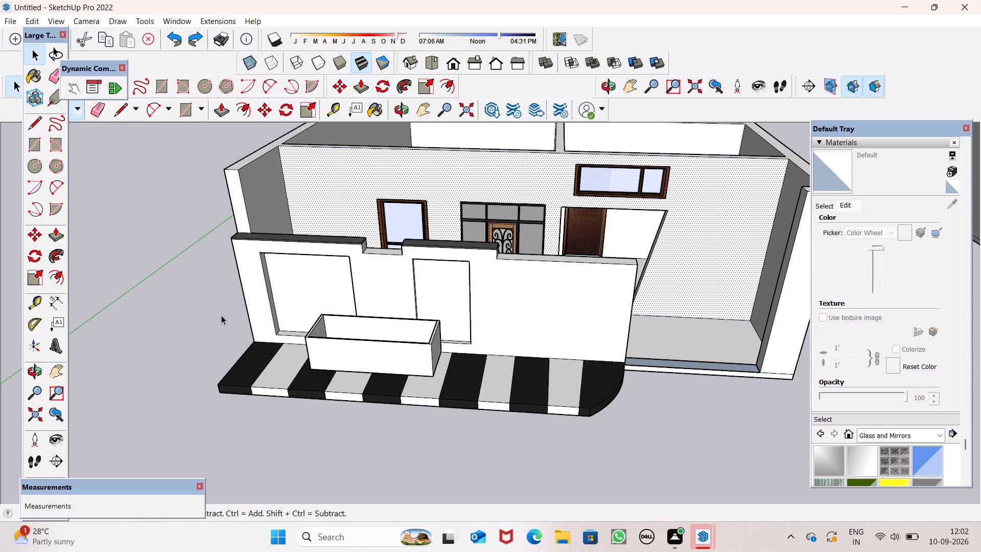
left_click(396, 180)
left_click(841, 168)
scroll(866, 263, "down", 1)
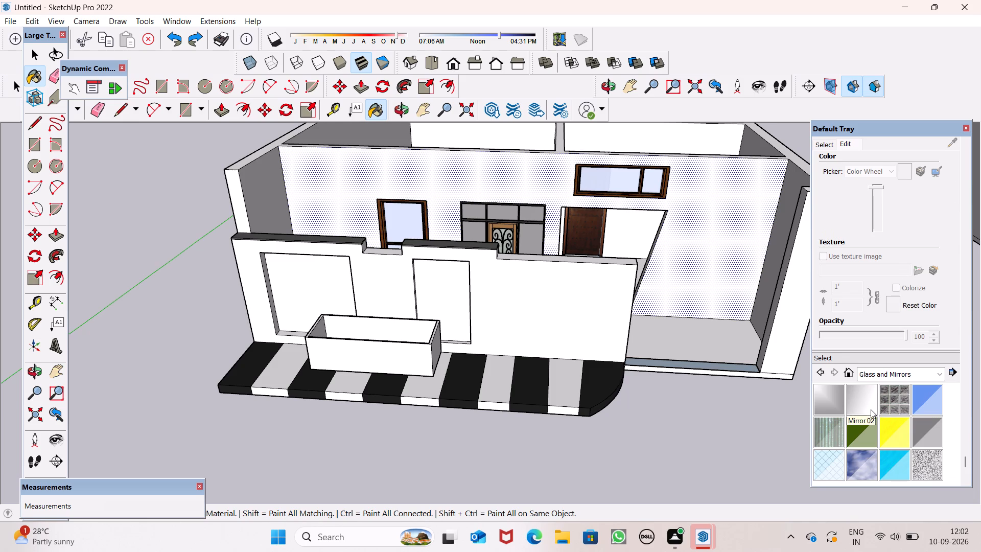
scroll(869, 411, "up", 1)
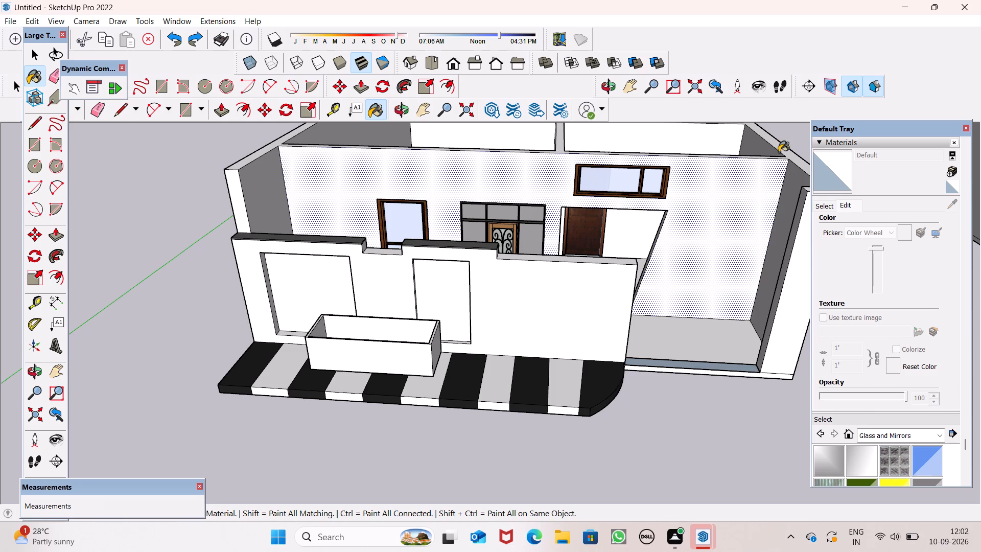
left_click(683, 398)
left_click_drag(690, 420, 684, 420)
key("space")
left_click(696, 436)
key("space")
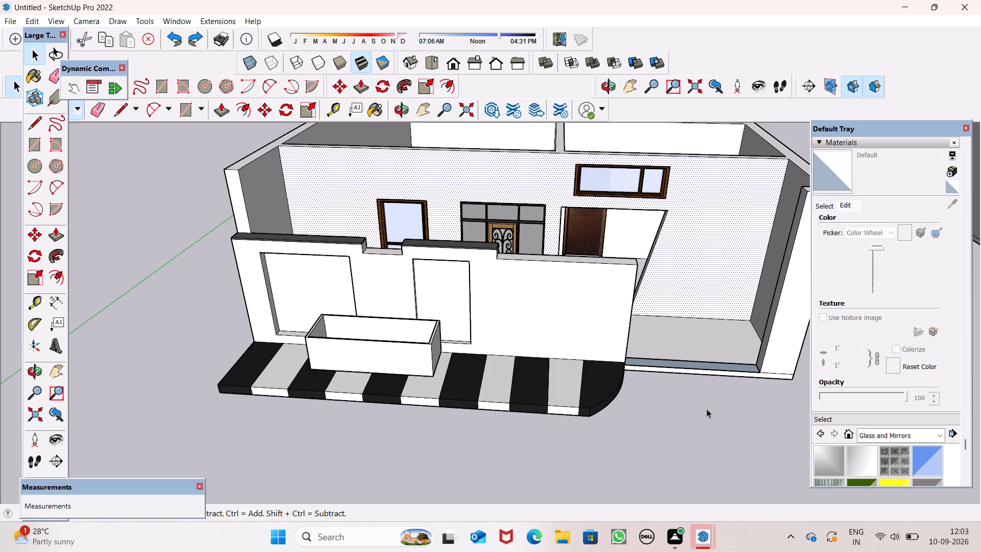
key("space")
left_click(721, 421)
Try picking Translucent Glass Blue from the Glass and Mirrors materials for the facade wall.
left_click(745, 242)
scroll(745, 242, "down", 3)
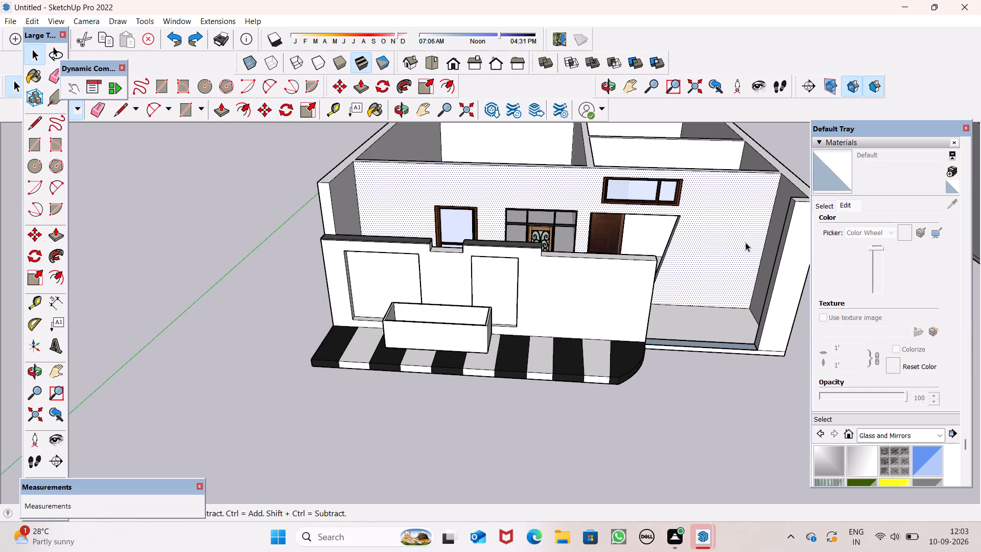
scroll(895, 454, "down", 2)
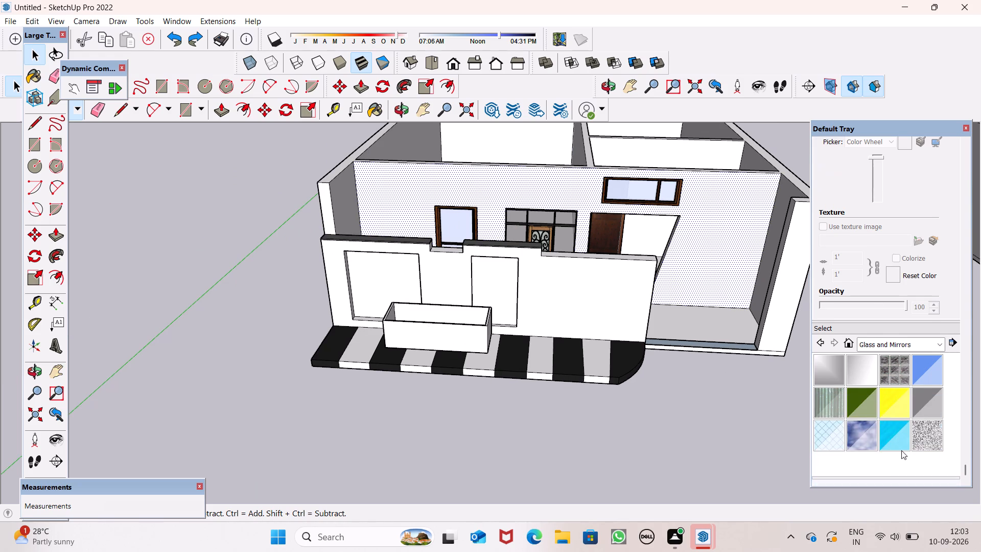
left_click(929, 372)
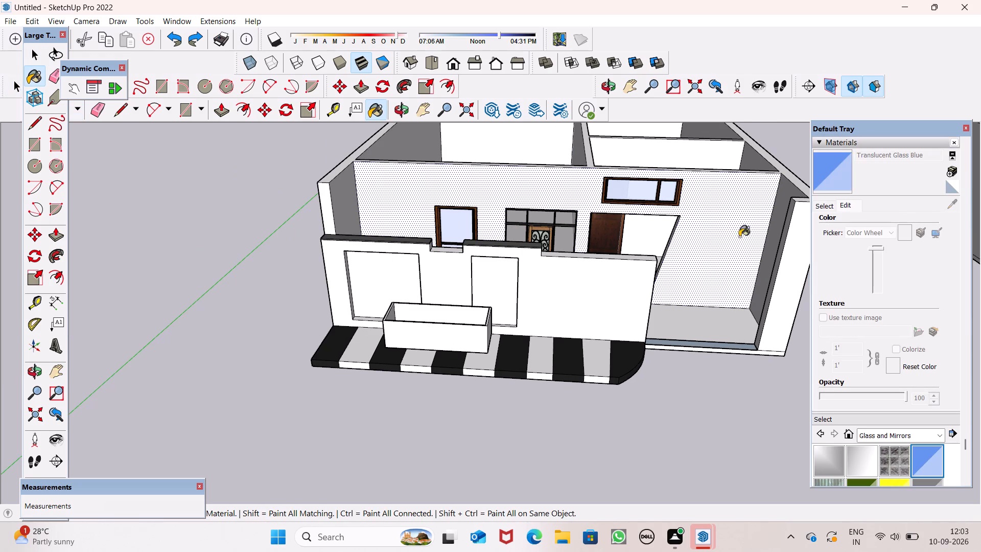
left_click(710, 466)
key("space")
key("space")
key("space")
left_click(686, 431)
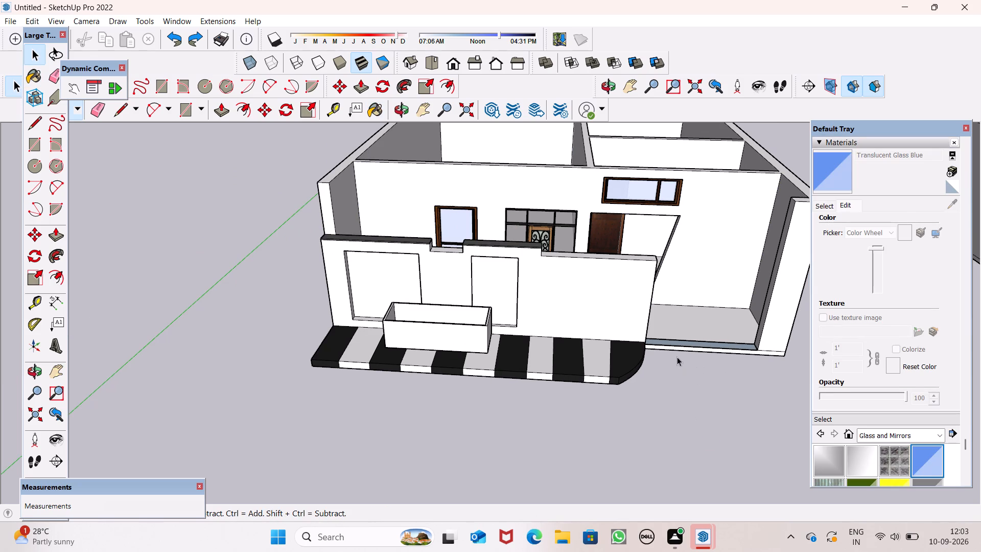
Paint the house's main facade wall with the pink Color A02 from the Colors materials.
left_click(740, 213)
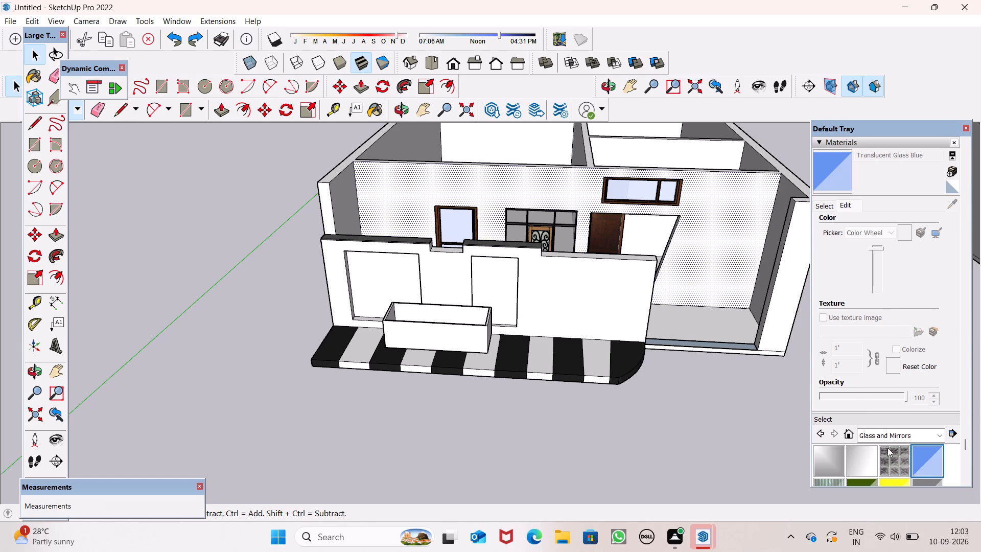
scroll(885, 308, "down", 5)
scroll(903, 379, "up", 7)
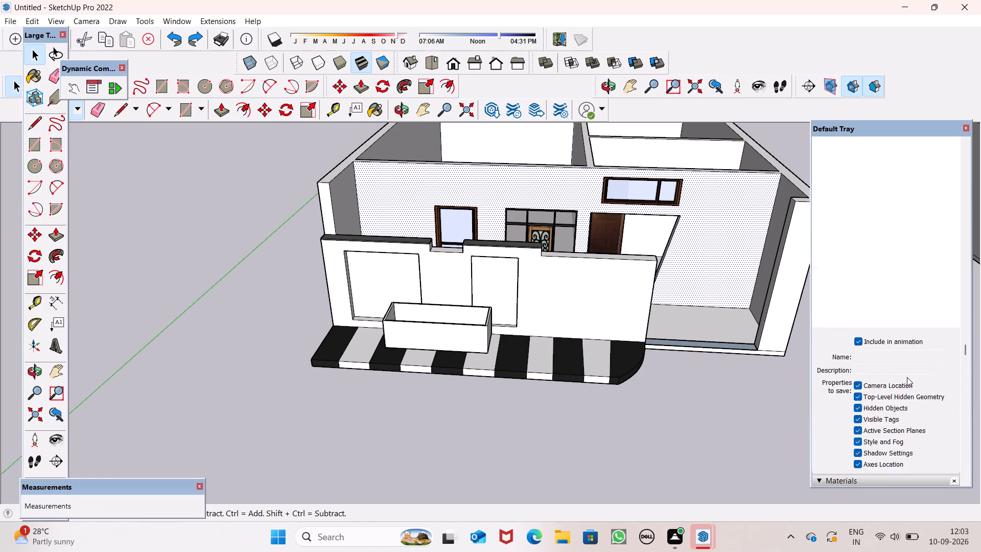
scroll(907, 363, "down", 17)
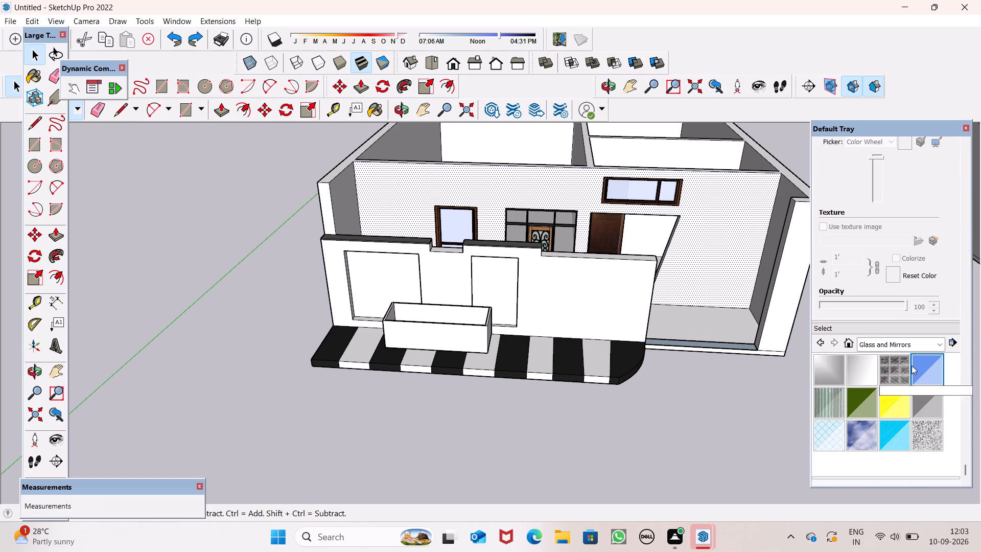
left_click(930, 343)
left_click(903, 387)
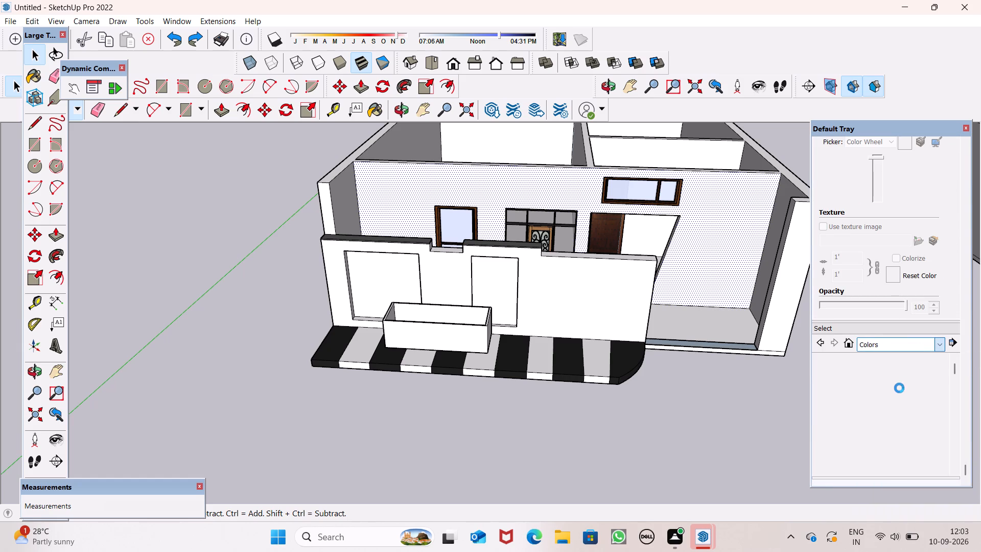
left_click(872, 373)
left_click(722, 205)
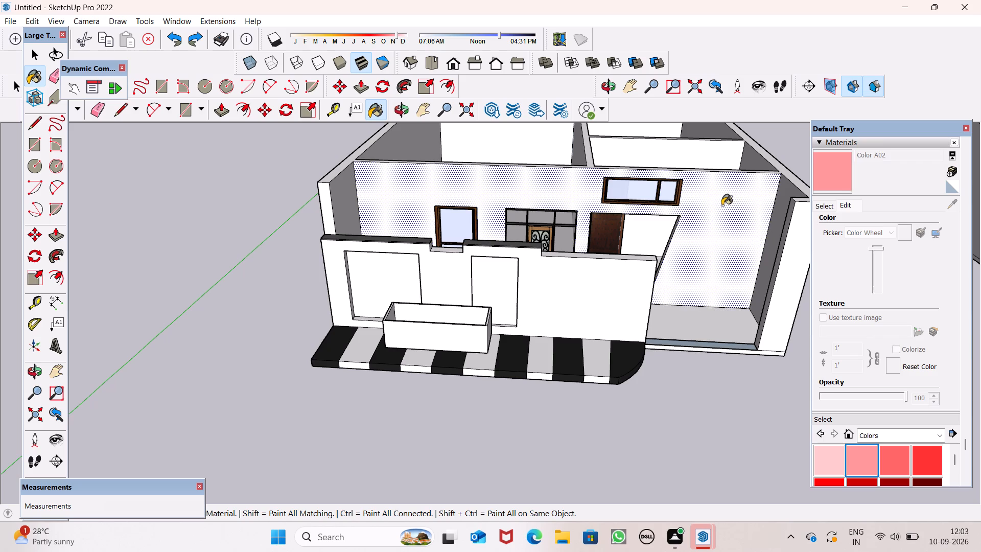
Examine the pink facade wall up close and from above.
scroll(625, 238, "up", 7)
middle_click_drag(648, 237, 657, 292)
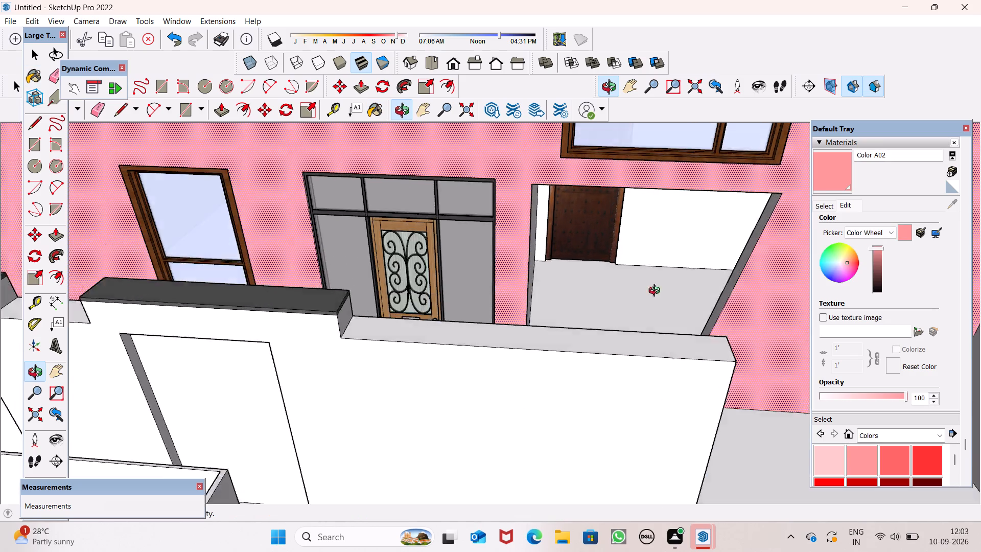
middle_click_drag(657, 292, 619, 249)
scroll(603, 254, "down", 8)
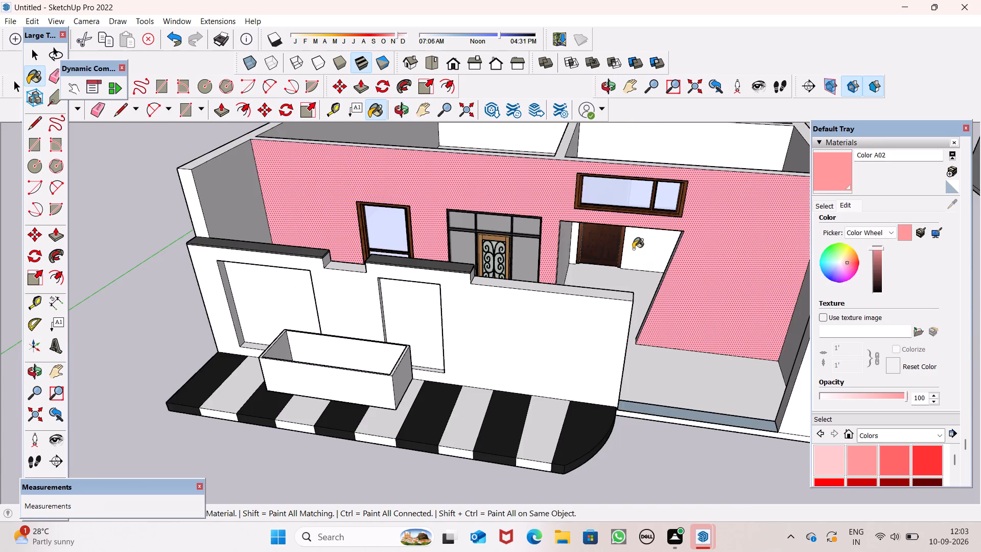
scroll(633, 249, "down", 5)
middle_click_drag(656, 246, 650, 335)
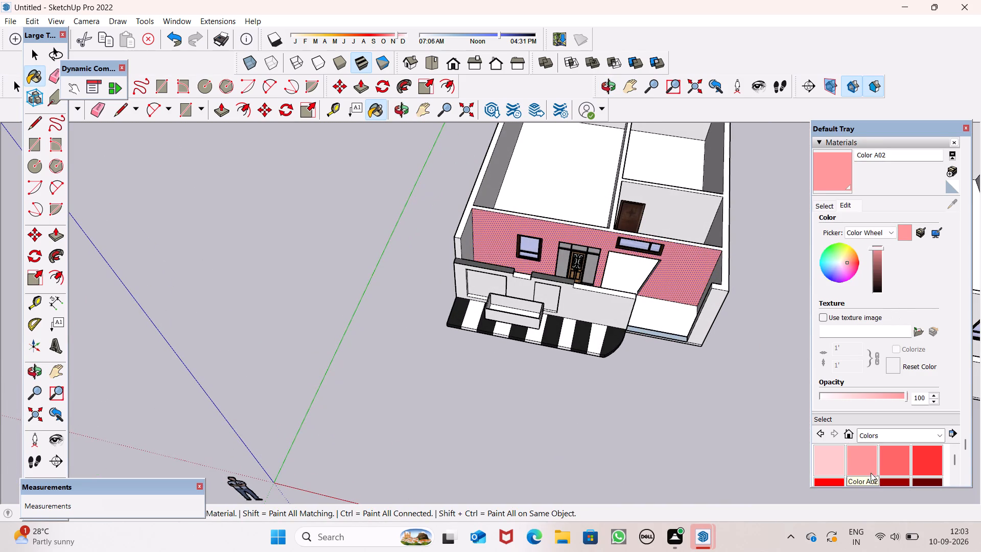
Repaint the house's main facade wall with the orange Color B03 from the Colors materials.
scroll(869, 472, "up", 4)
scroll(868, 427, "down", 4)
scroll(902, 456, "up", 2)
scroll(894, 405, "down", 10)
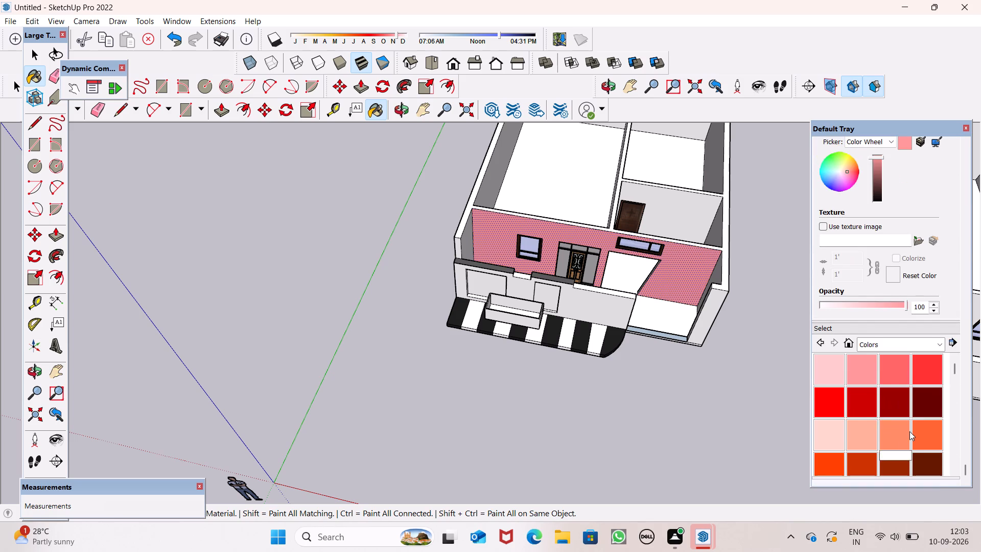
scroll(910, 433, "up", 1)
scroll(910, 433, "down", 10)
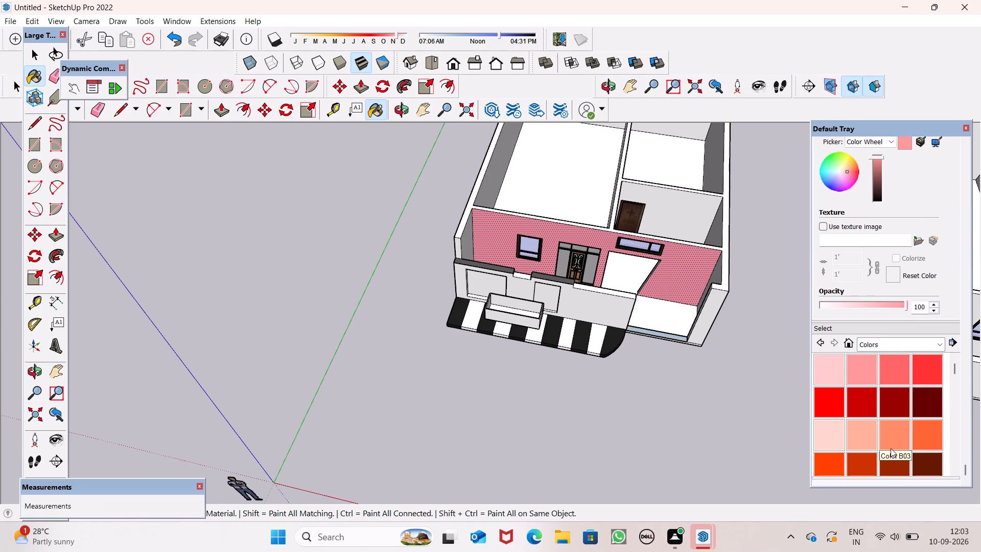
left_click(891, 445)
scroll(876, 284, "up", 5)
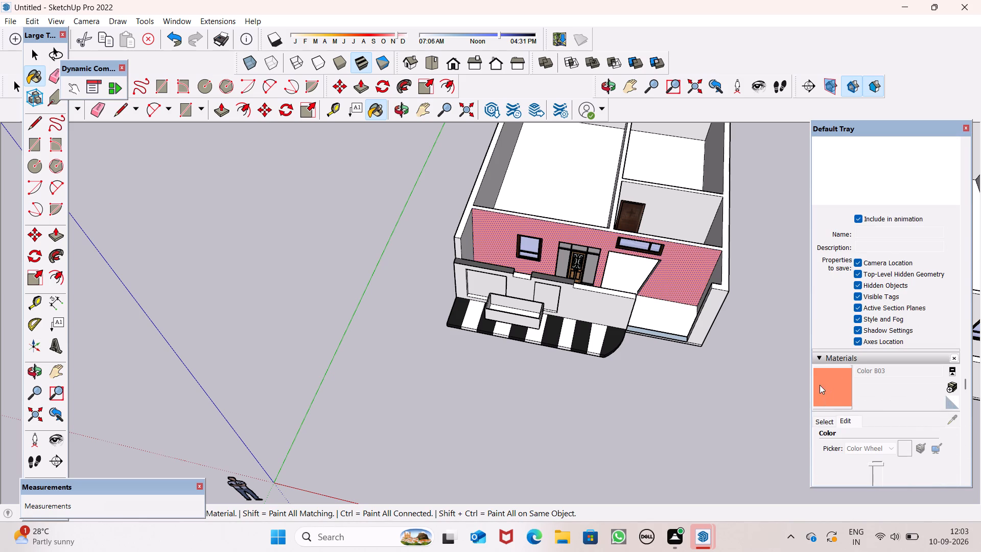
left_click(841, 397)
left_click(681, 285)
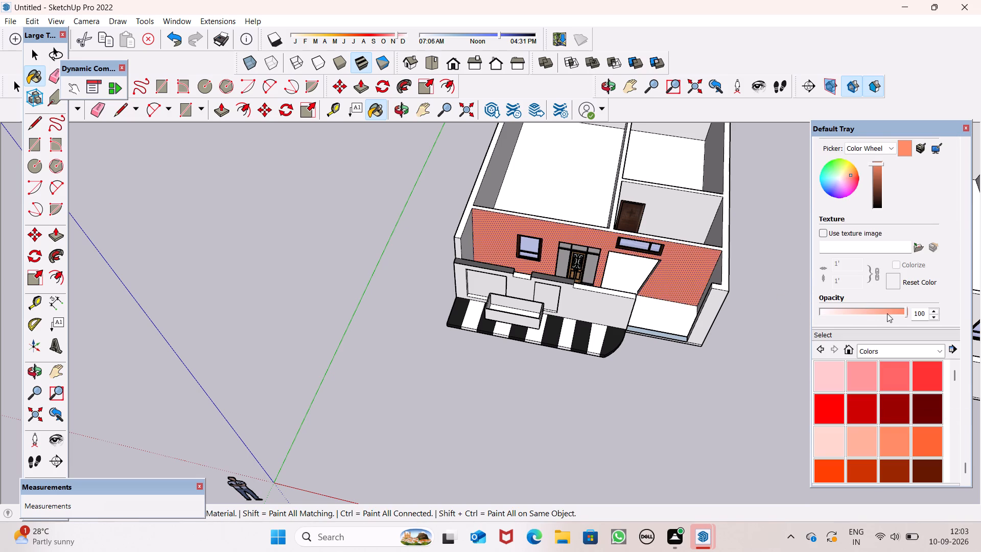
Set the opacity of Color B03 to 54 and apply it to the main facade wall.
left_click(893, 310)
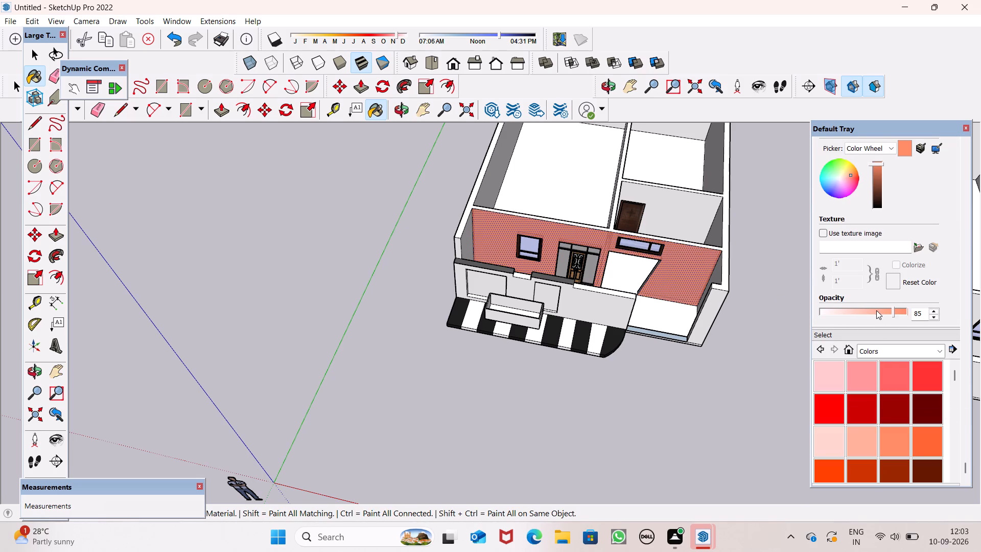
left_click(867, 310)
left_click(699, 276)
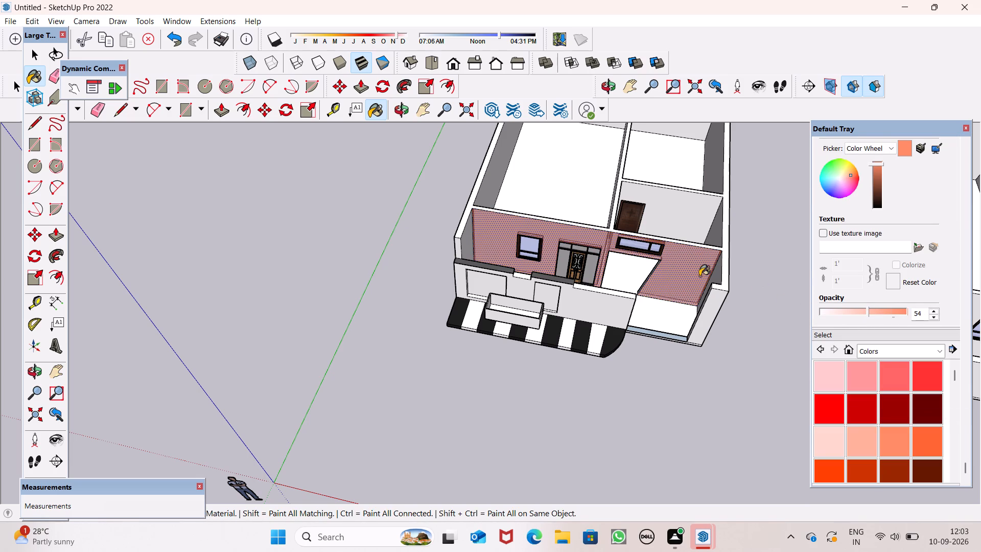
scroll(723, 315, "down", 5)
middle_click_drag(756, 336, 809, 164)
scroll(747, 241, "up", 8)
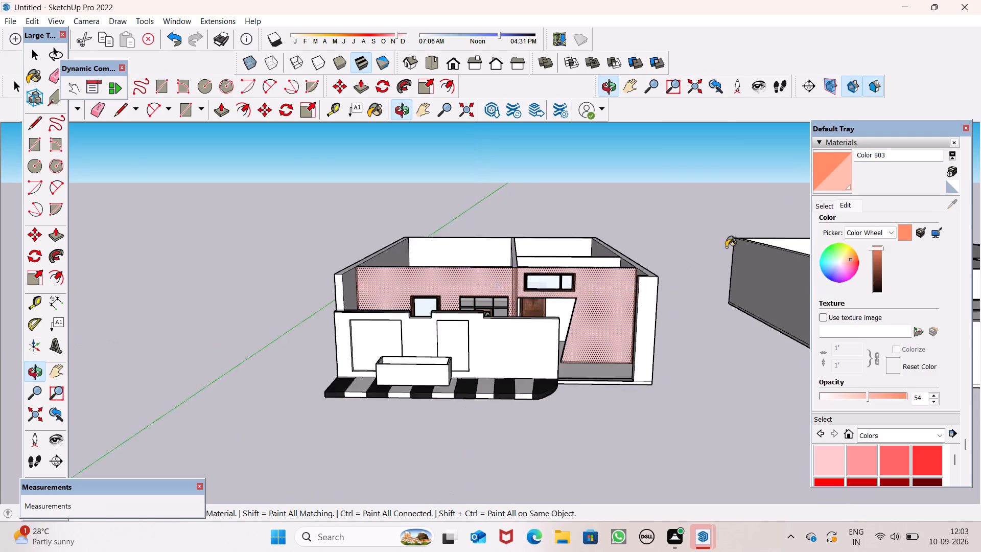
scroll(592, 321, "up", 7)
left_click(598, 318)
scroll(635, 337, "down", 3)
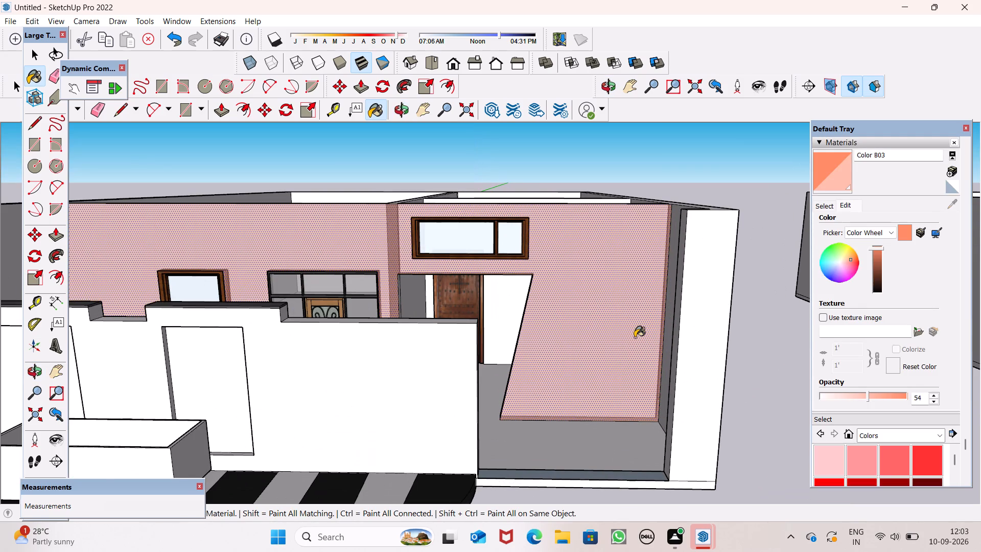
key("space")
left_click(724, 348)
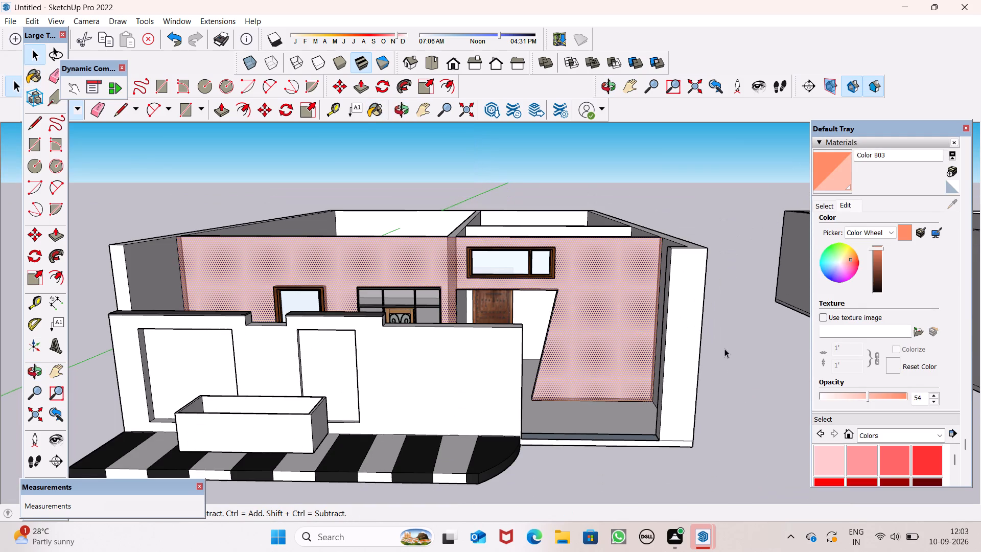
Paint the top faces of the house's walls with the translucent Color B03.
middle_click_drag(717, 335, 735, 433)
scroll(677, 294, "up", 2)
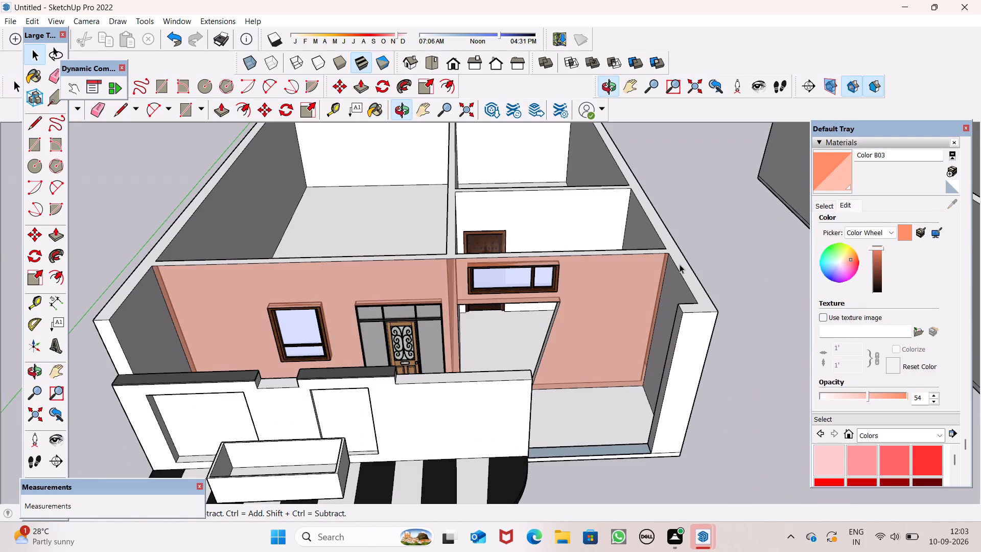
scroll(680, 264, "up", 2)
left_click(845, 171)
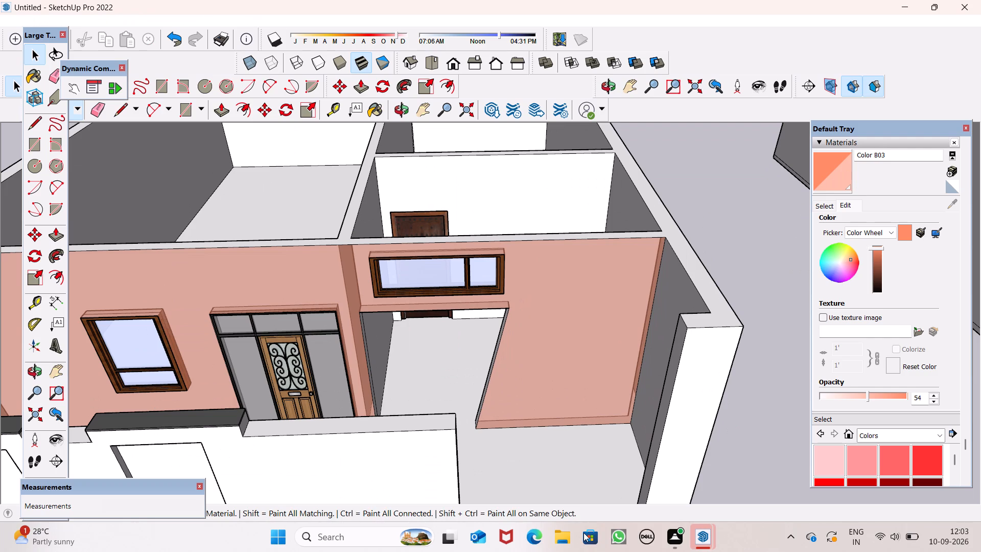
left_click(530, 240)
Examine the painted wall tops, facade and front corner of the house from above and from several angles.
middle_click_drag(702, 237, 673, 440)
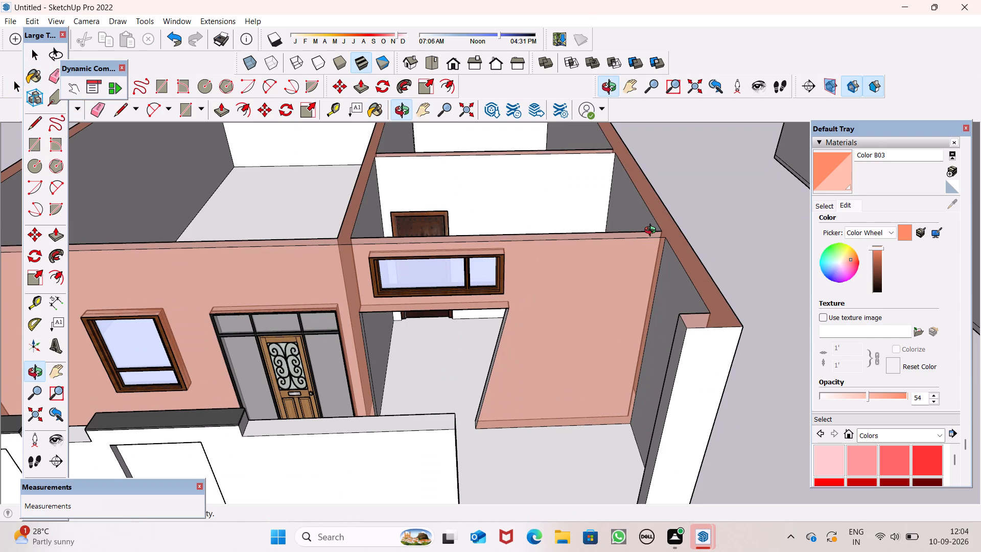
scroll(739, 356, "up", 5)
scroll(552, 193, "down", 5)
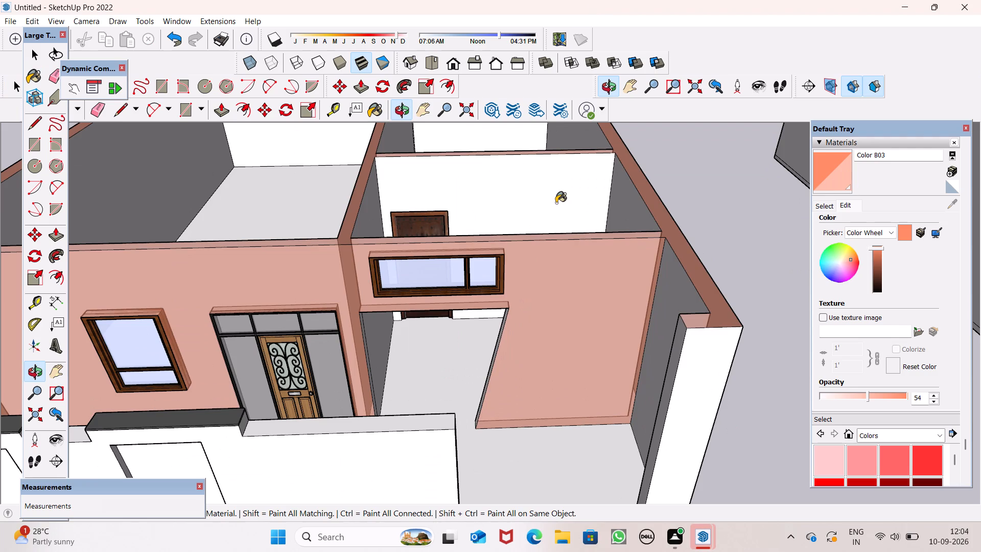
scroll(656, 211, "down", 4)
scroll(511, 477, "up", 6)
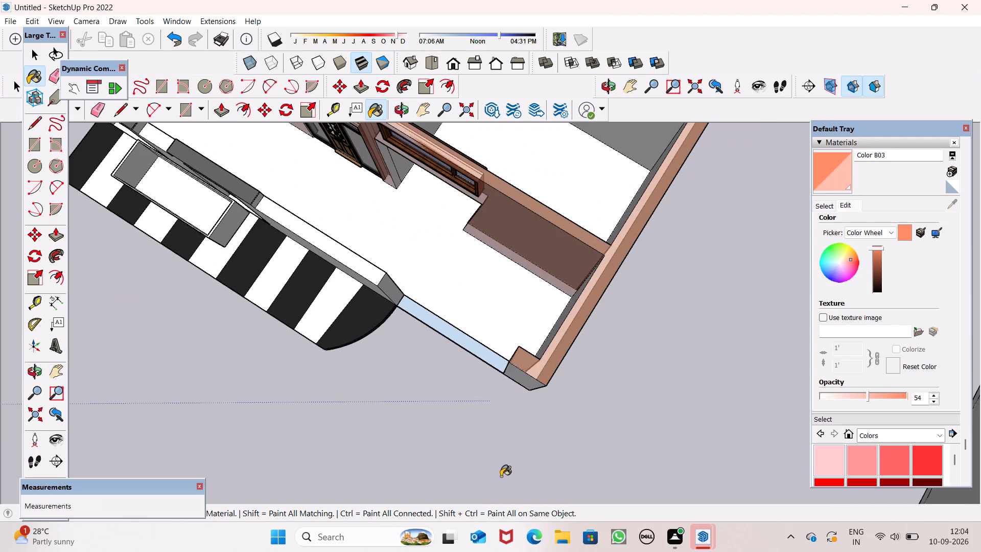
scroll(532, 427, "up", 9)
middle_click_drag(558, 311, 498, 458)
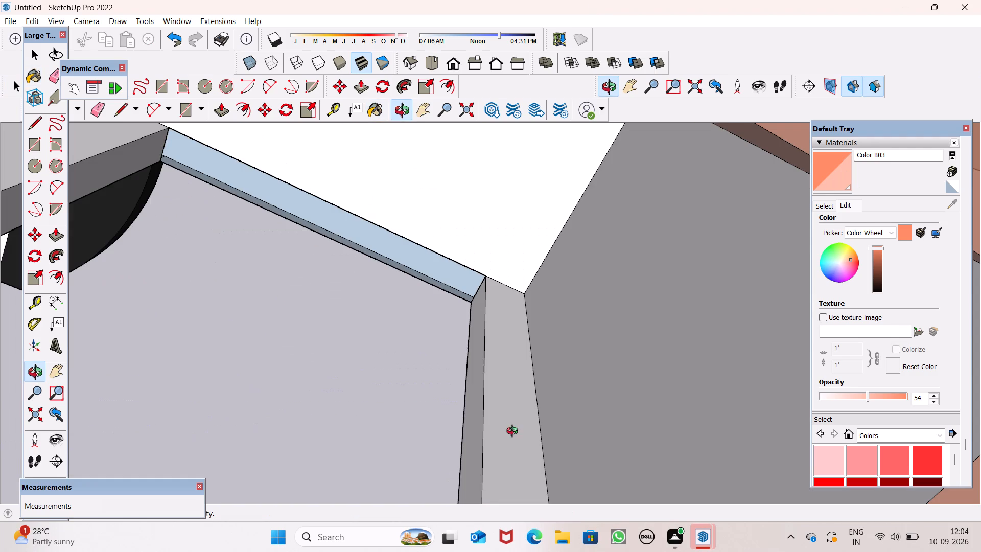
scroll(618, 213, "down", 5)
scroll(544, 214, "down", 13)
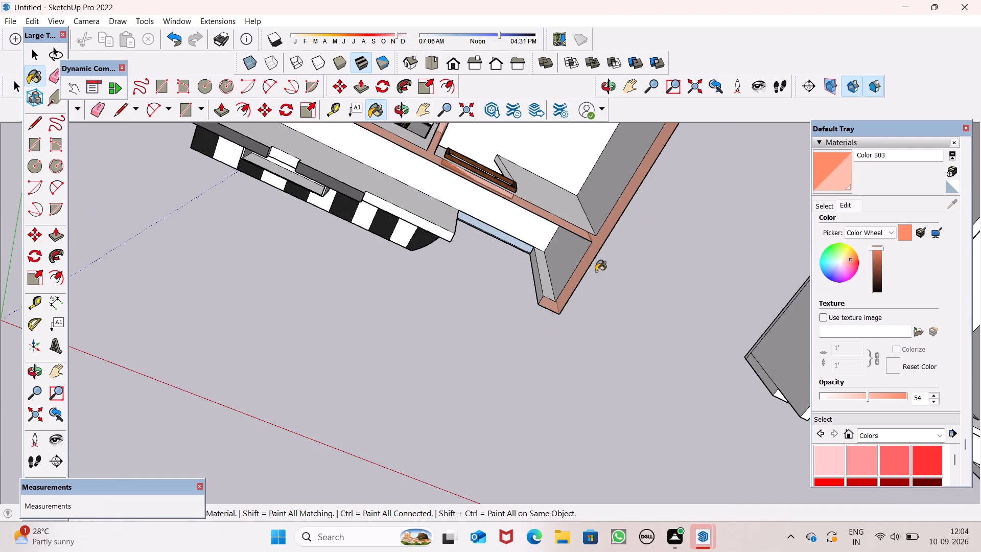
scroll(596, 271, "down", 19)
scroll(609, 249, "up", 4)
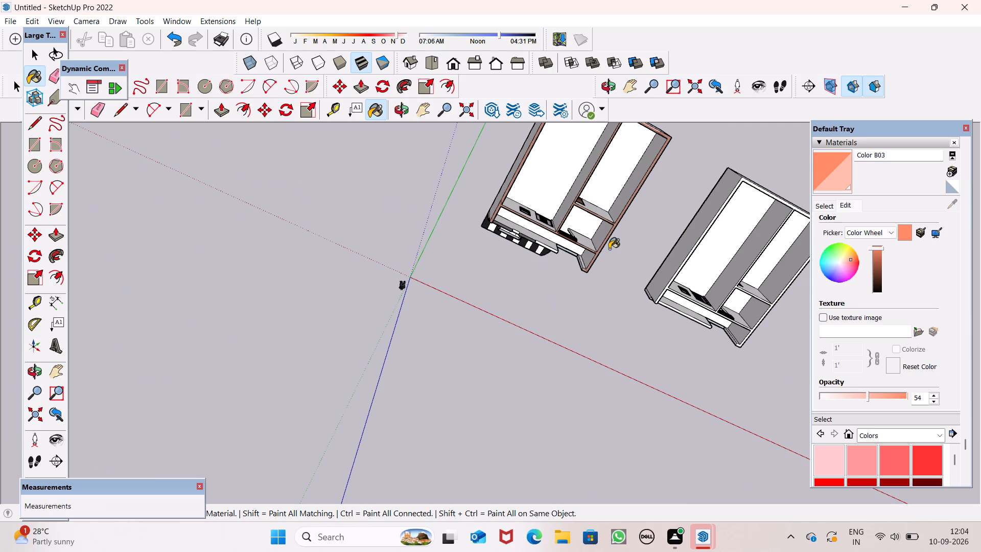
scroll(609, 249, "up", 4)
scroll(576, 225, "up", 9)
scroll(633, 165, "up", 2)
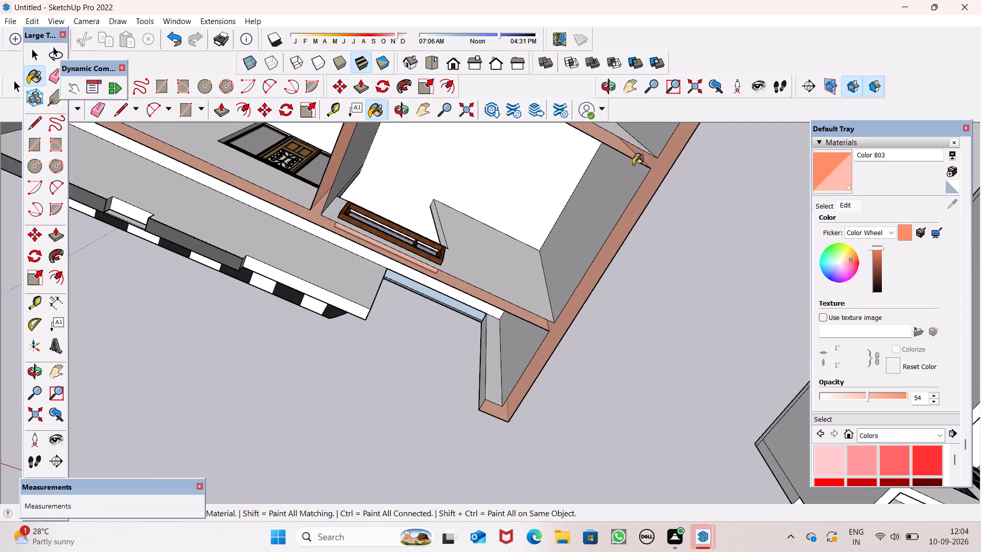
scroll(633, 165, "up", 4)
scroll(665, 168, "down", 19)
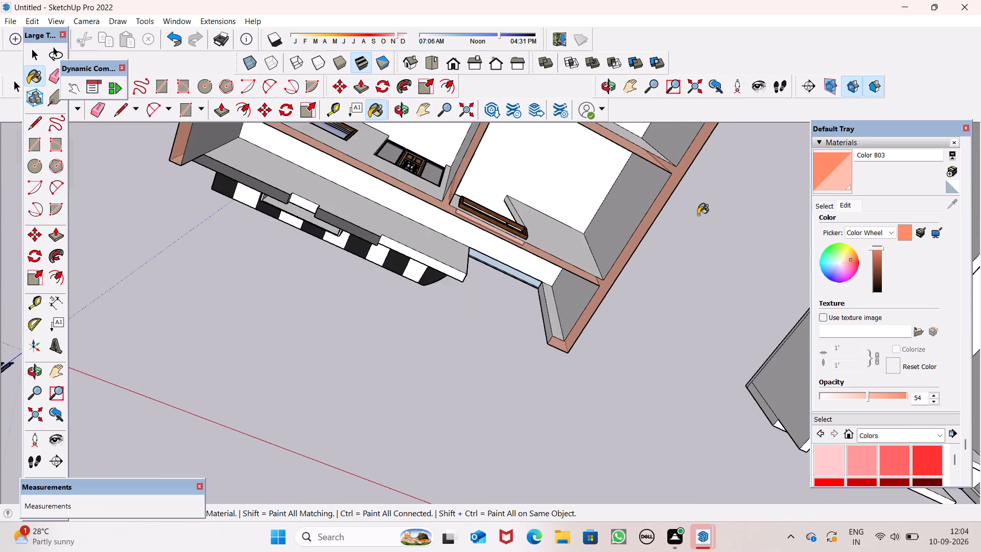
scroll(693, 197, "down", 7)
middle_click_drag(702, 219, 721, 75)
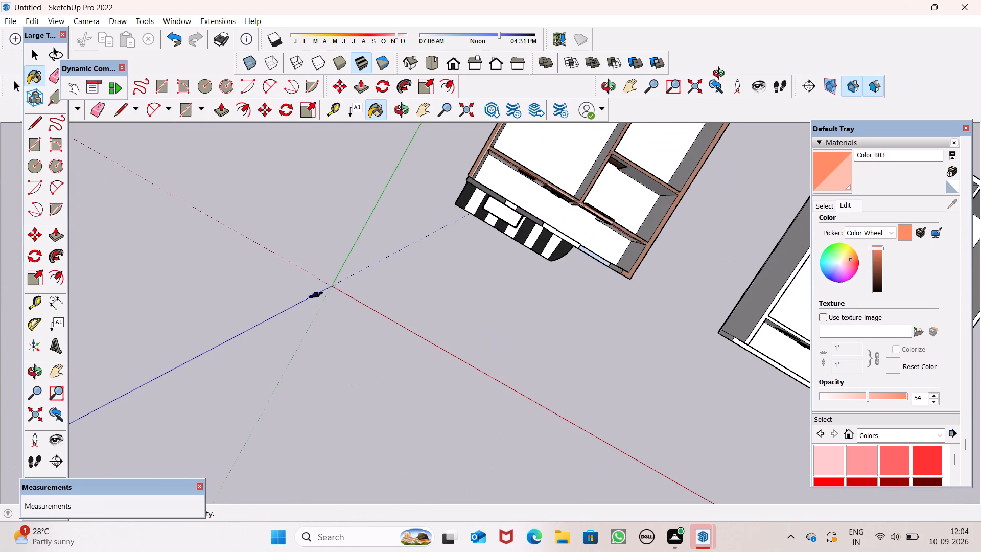
middle_click_drag(545, 211, 525, 47)
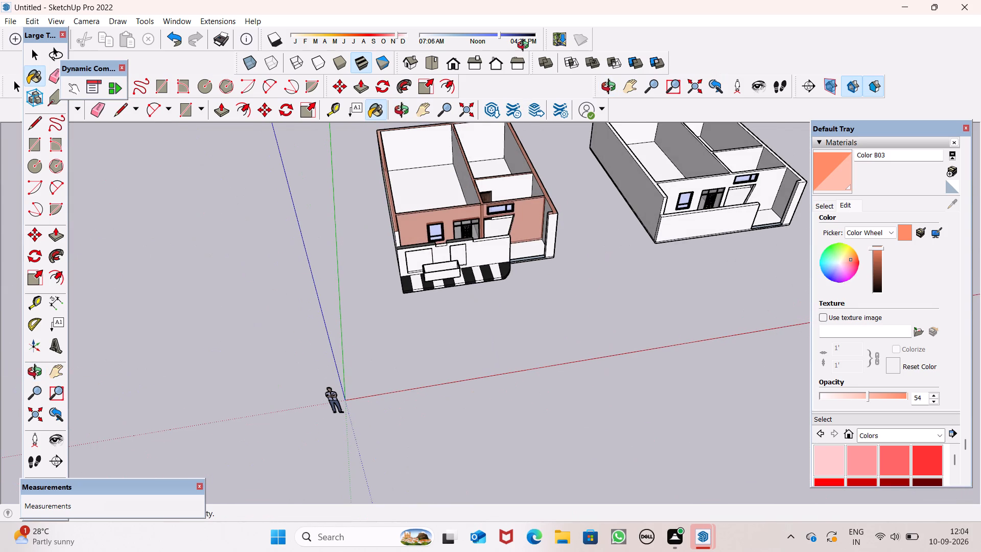
Paint the front end and inner porch face of the side wall nearest the small window with Color B03.
scroll(488, 237, "up", 6)
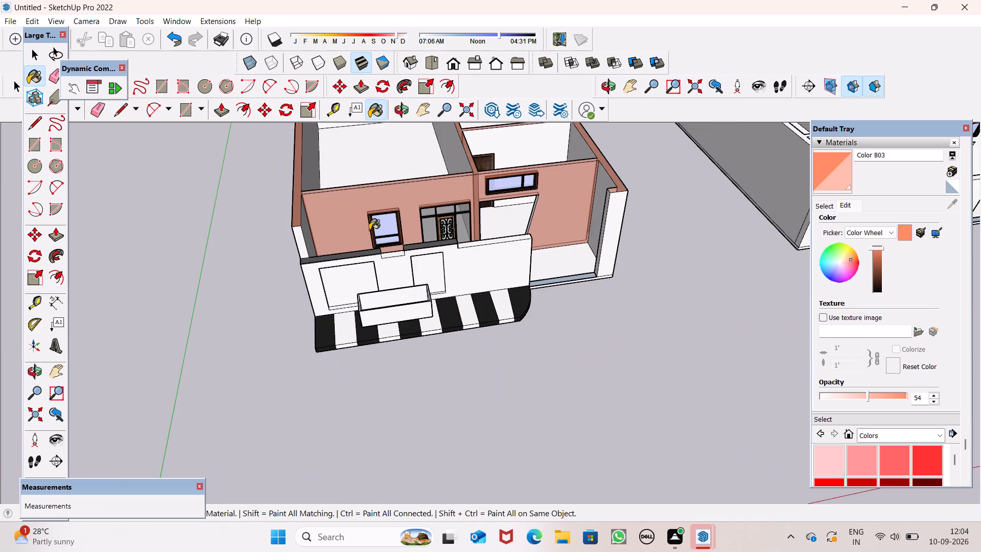
scroll(369, 230, "up", 9)
left_click(200, 215)
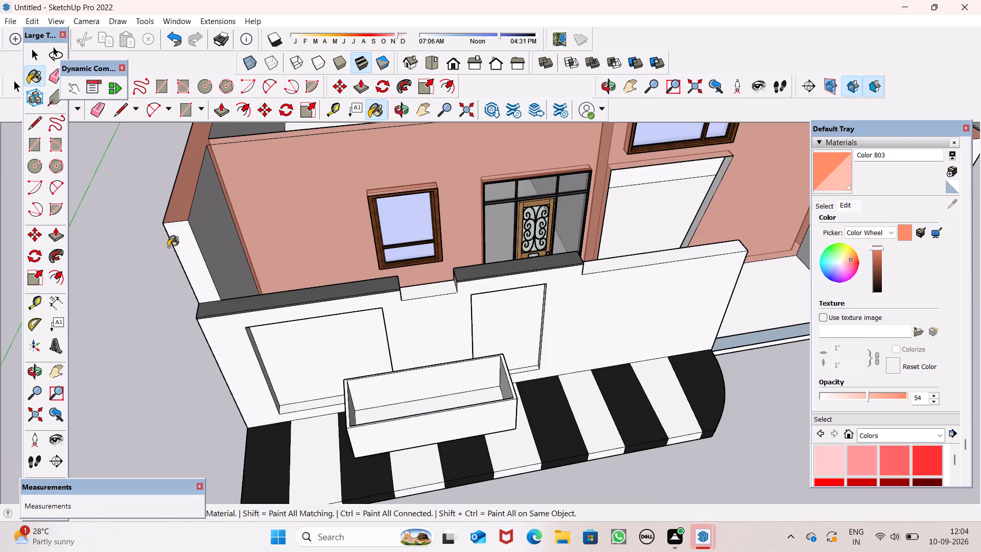
left_click(179, 241)
Paint the large room's long side wall behind the facade with Color B03.
scroll(205, 243, "down", 7)
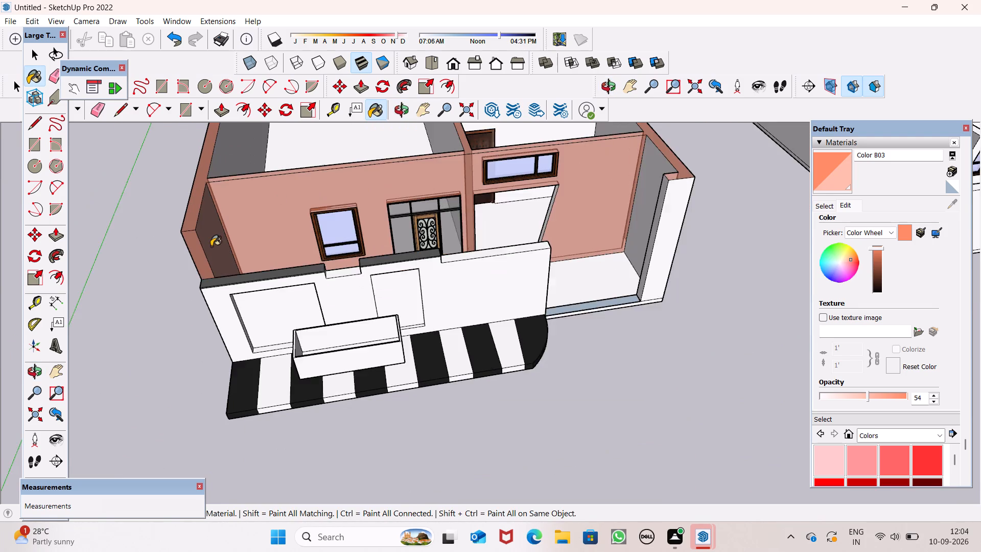
scroll(208, 244, "down", 6)
scroll(323, 196, "up", 7)
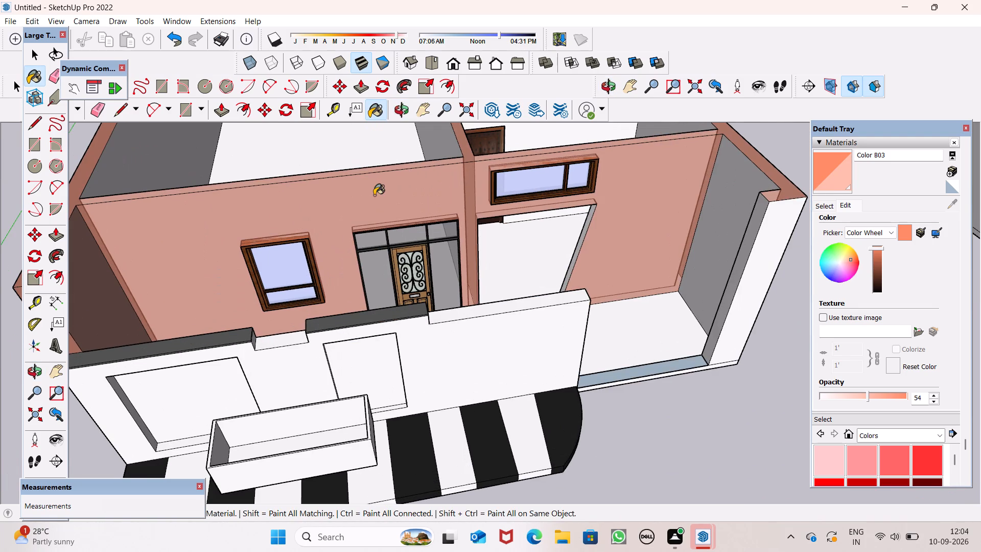
left_click(374, 195)
middle_click_drag(521, 168, 529, 228)
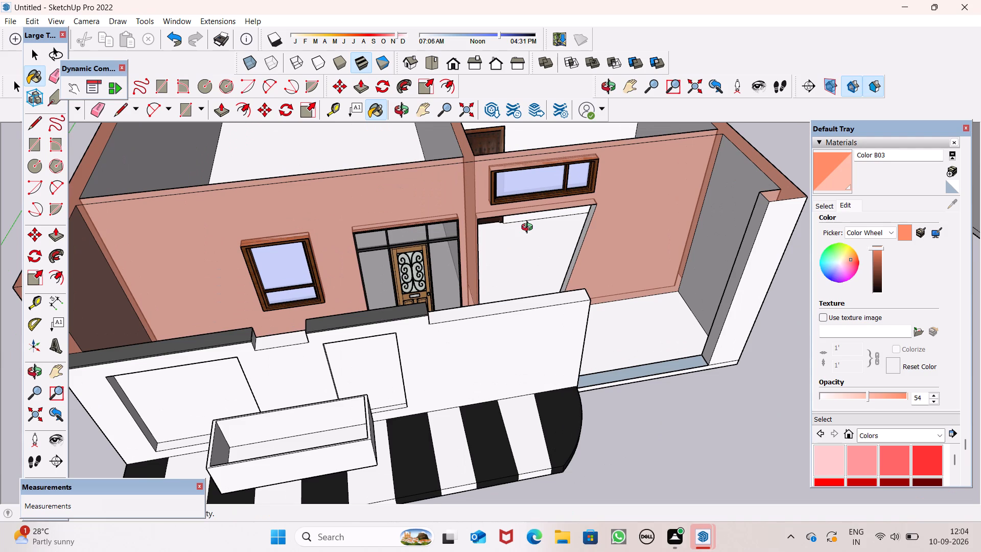
middle_click_drag(529, 228, 521, 256)
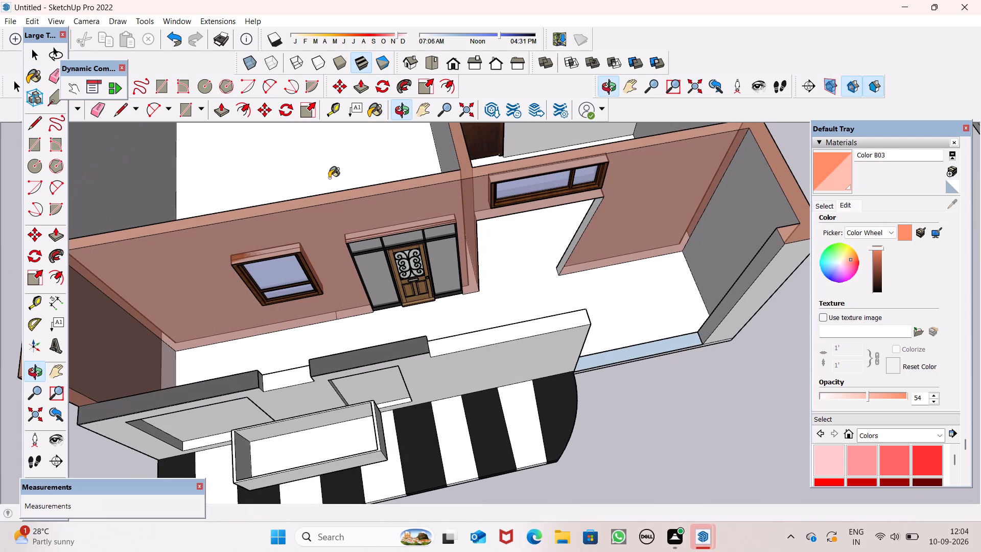
left_click(104, 179)
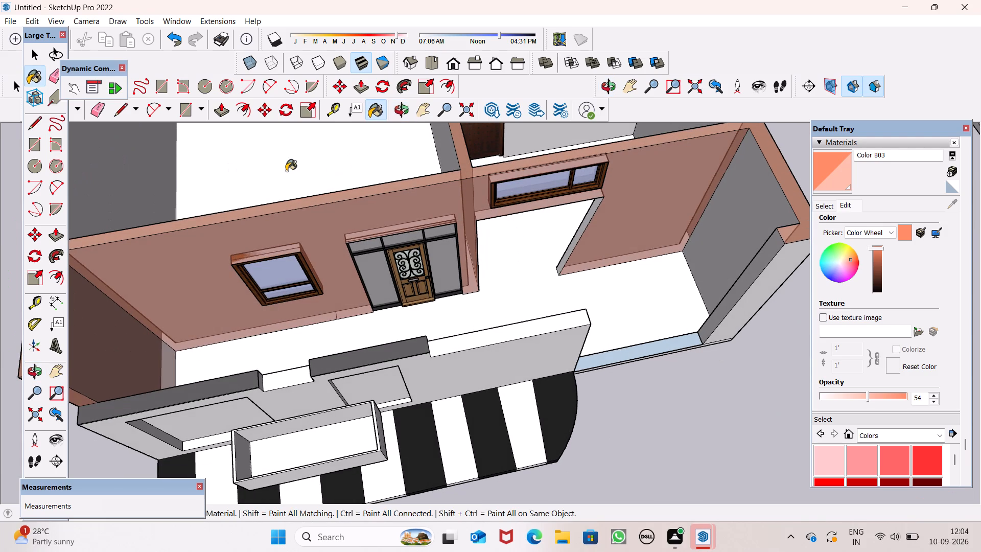
Examine the painted house from a distance alongside the unpainted copy.
scroll(285, 171, "down", 7)
scroll(343, 172, "down", 14)
scroll(465, 176, "down", 4)
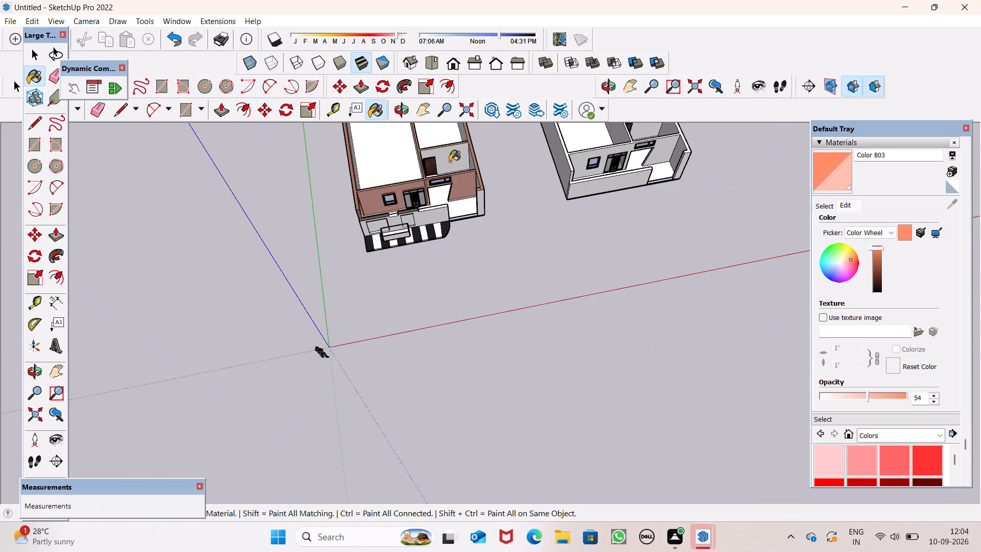
scroll(449, 166, "down", 10)
middle_click_drag(466, 218, 256, 163)
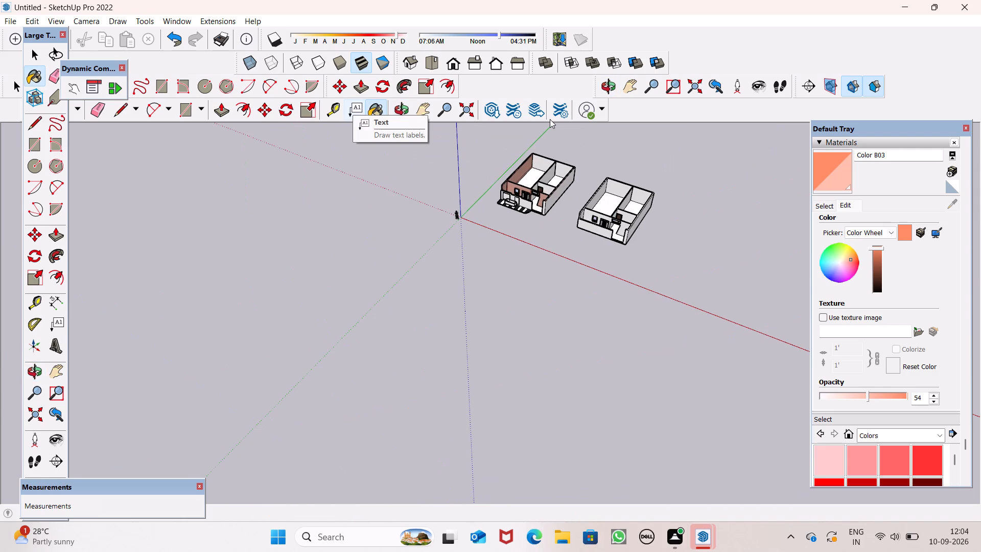
scroll(593, 158, "up", 7)
scroll(557, 183, "up", 9)
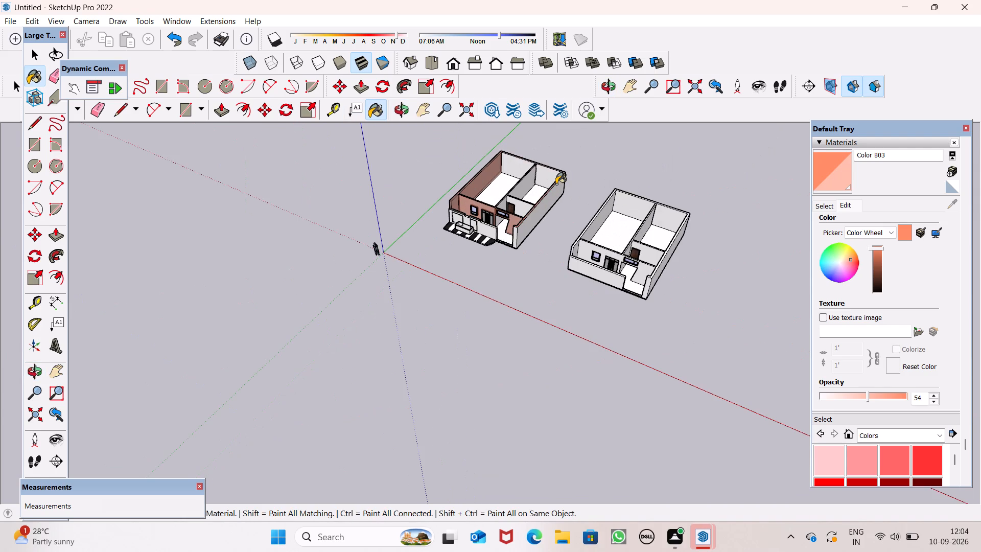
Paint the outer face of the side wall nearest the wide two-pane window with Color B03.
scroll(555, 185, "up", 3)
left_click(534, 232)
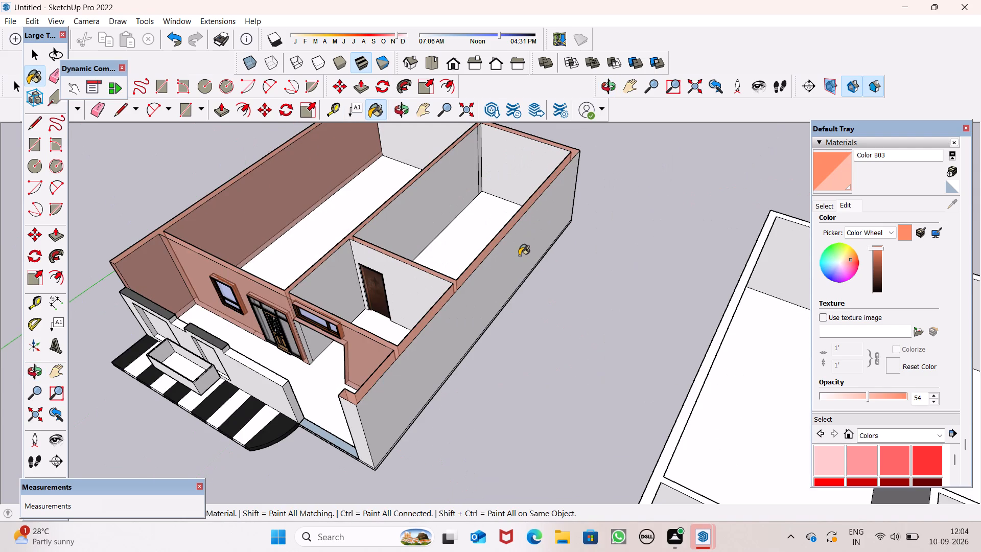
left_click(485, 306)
Examine the painted side wall and front corner of the house from low and high angles.
middle_click_drag(481, 338, 435, 249)
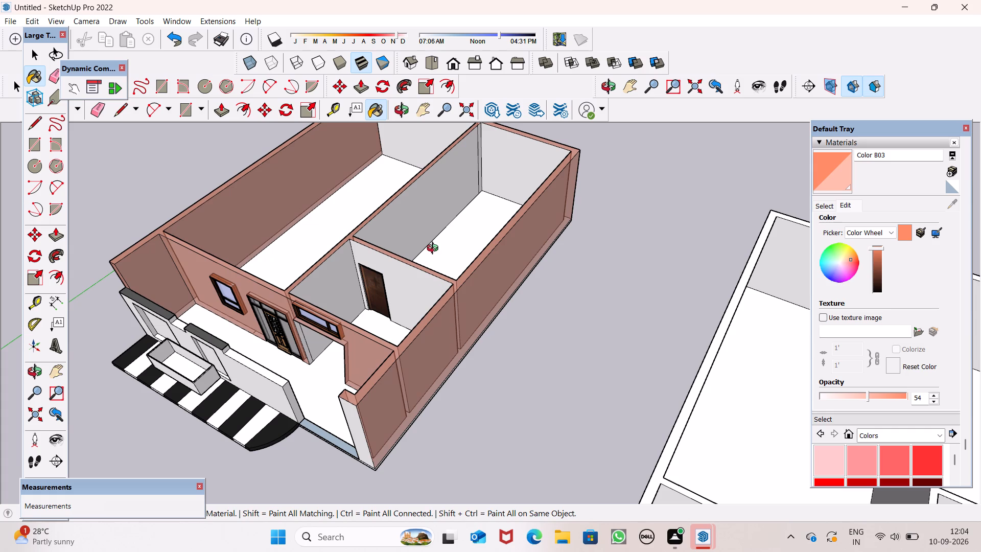
middle_click_drag(435, 249, 600, 192)
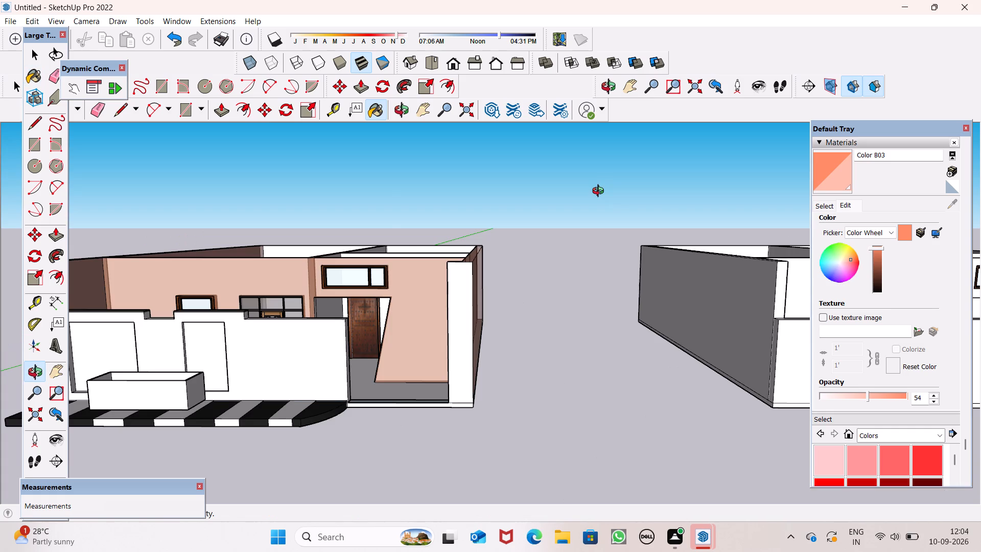
middle_click_drag(600, 192, 558, 365)
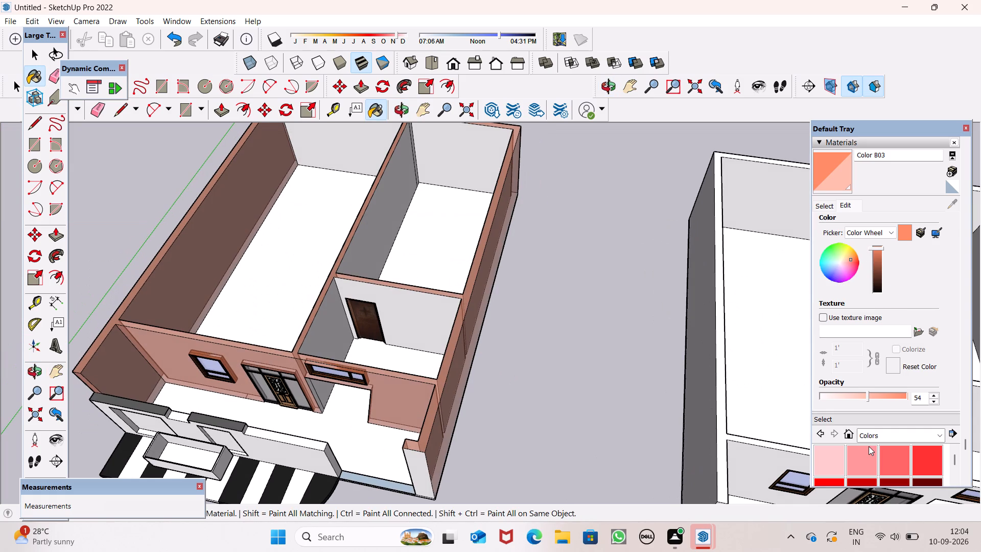
scroll(470, 462, "up", 16)
scroll(552, 385, "down", 4)
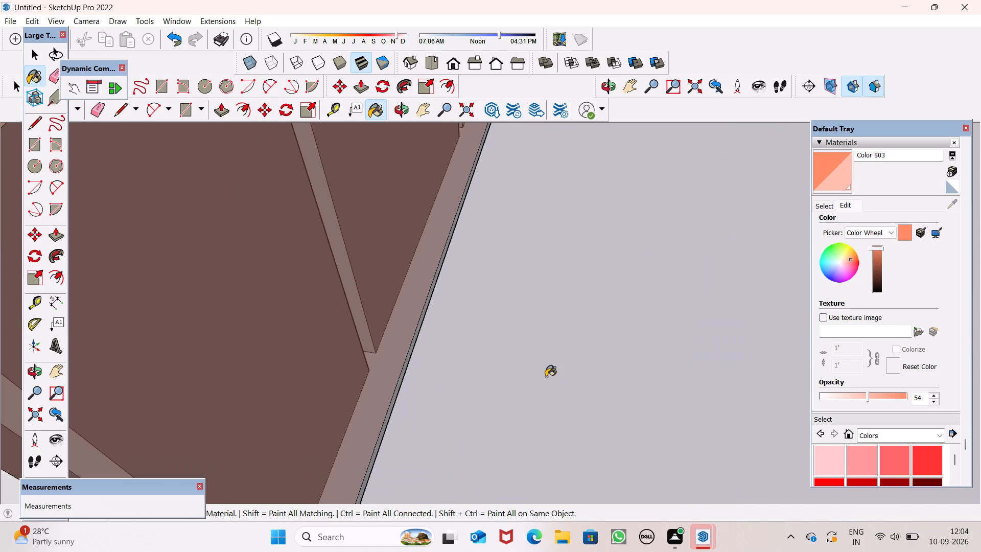
scroll(546, 377, "down", 17)
scroll(662, 387, "down", 3)
scroll(662, 392, "up", 1)
Undo the Color B03 painting on the side walls, wall tops and front facade.
key("ctrl+z")
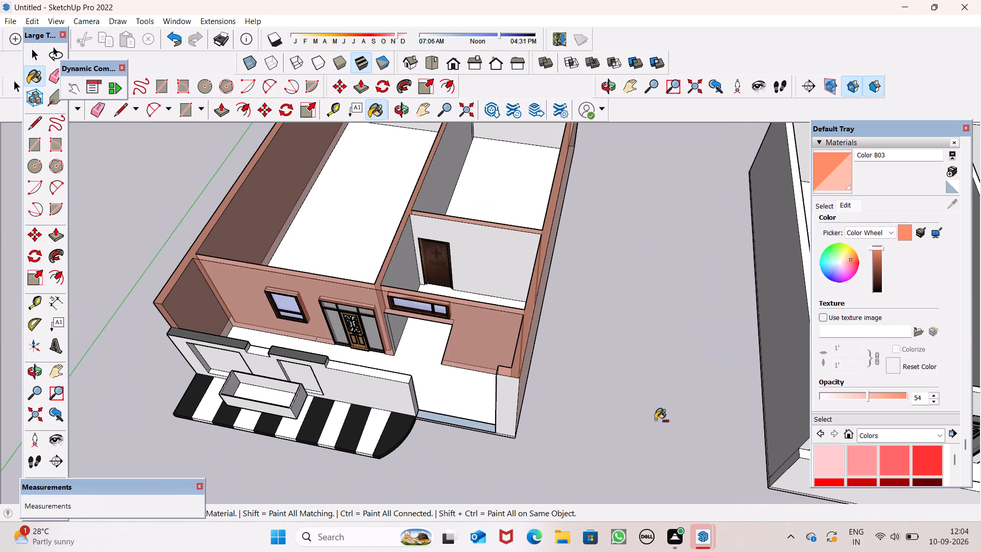
key("ctrl+z")
key("ctrl+z")
key("ctrl+z")
key("ctrl+z")
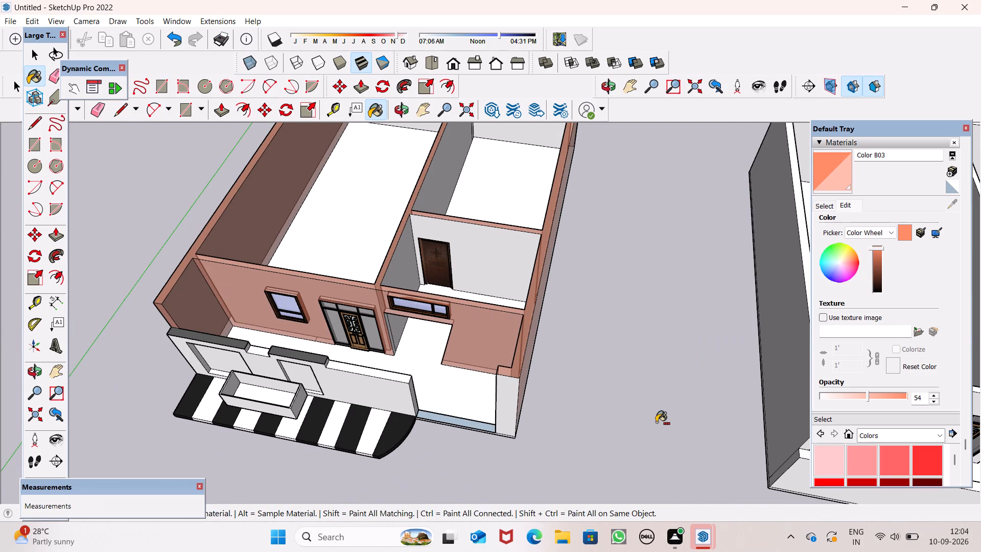
key("space")
key("space")
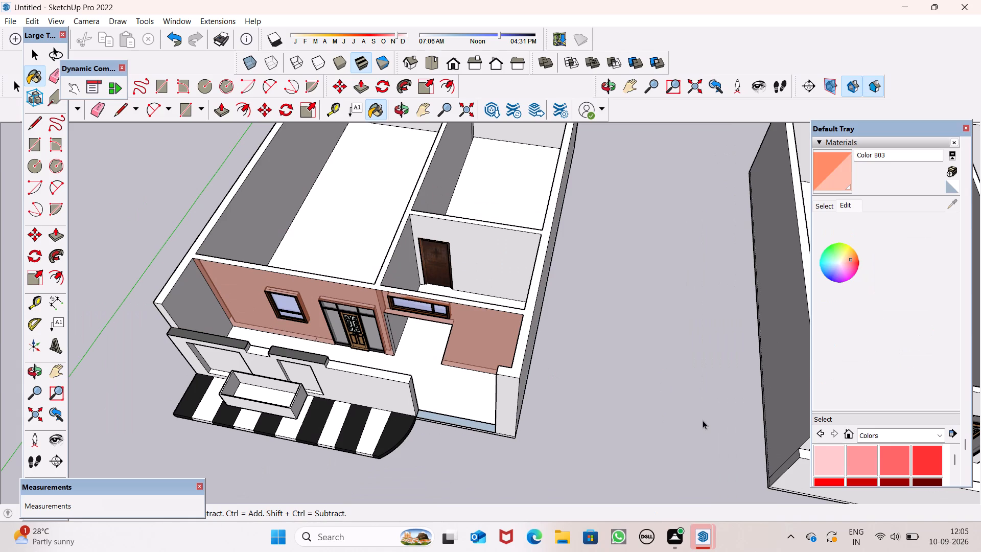
key("ctrl+z")
key("ctrl+z")
key("ctrl+z")
type("z")
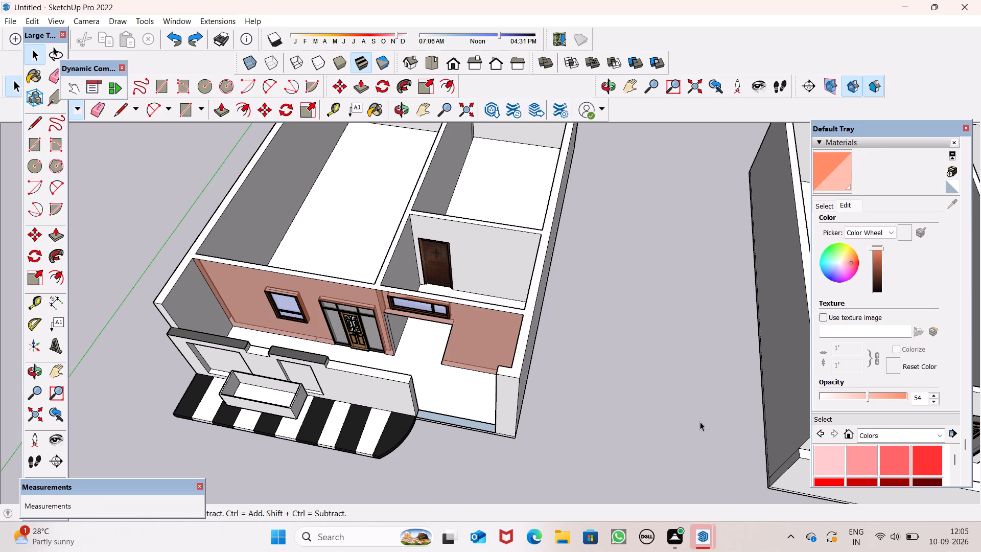
key("space")
key("space")
Select the wide two-pane window above the porch opening and scale it slightly from its corner.
scroll(576, 344, "down", 4)
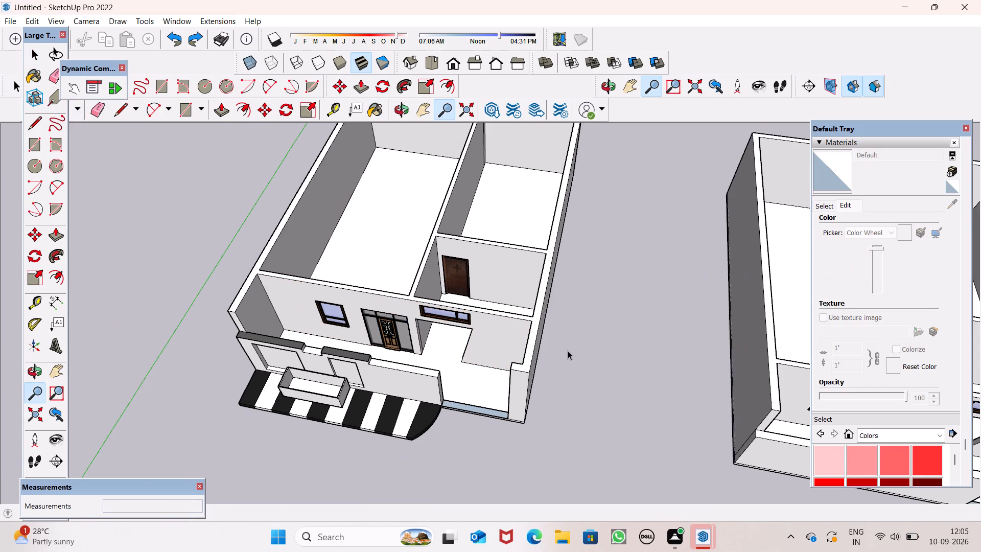
scroll(559, 352, "down", 3)
middle_click_drag(505, 422, 597, 308)
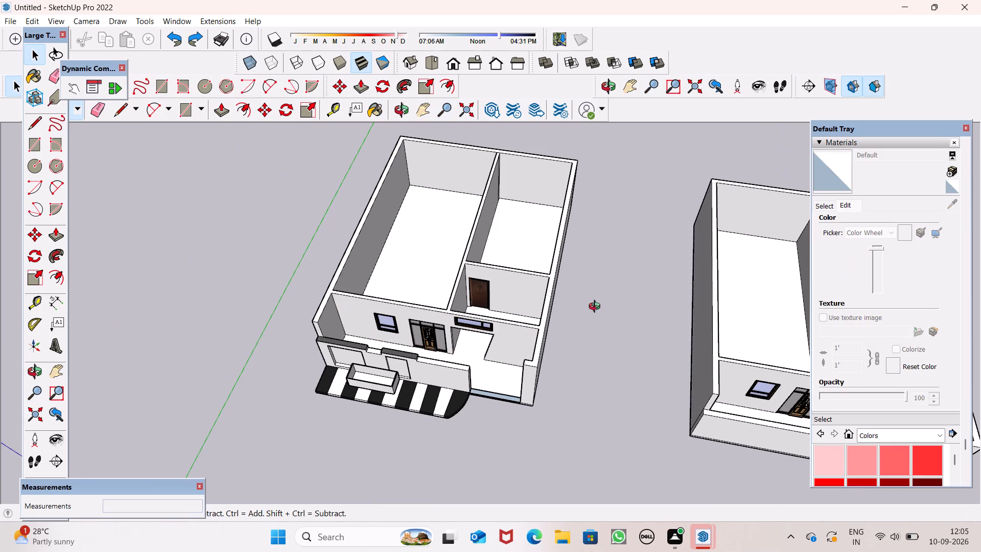
middle_click_drag(597, 308, 602, 186)
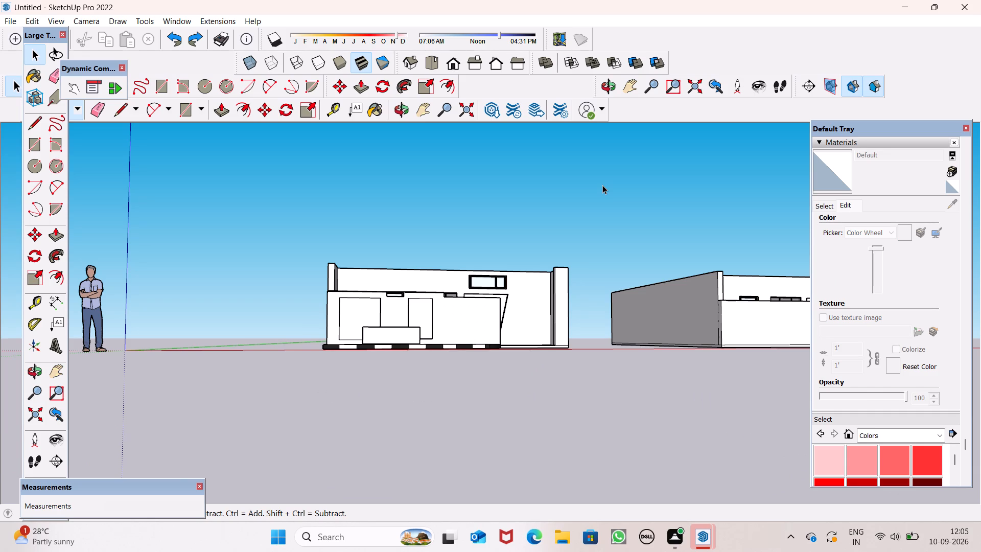
scroll(499, 289, "up", 8)
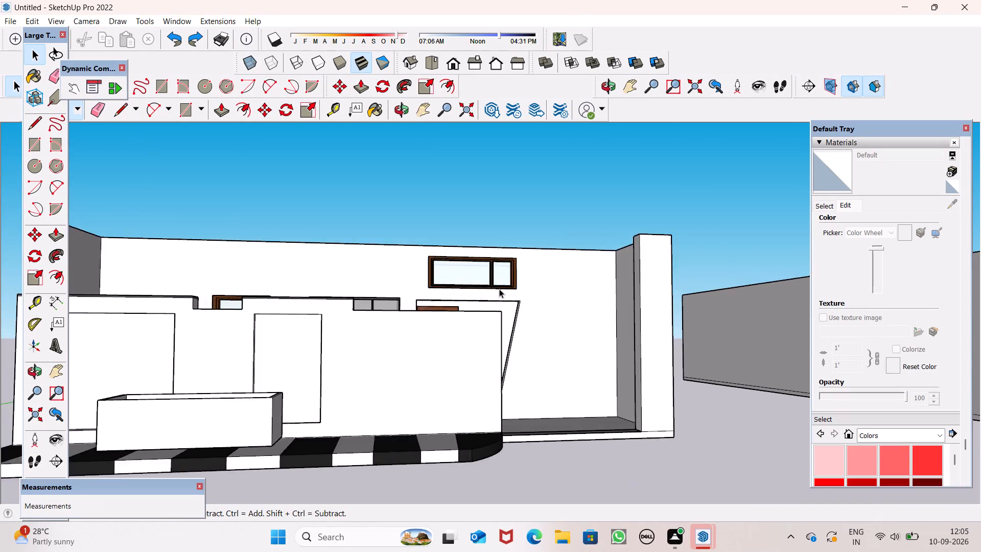
scroll(499, 289, "up", 10)
left_click(496, 252)
middle_click_drag(522, 252, 518, 255)
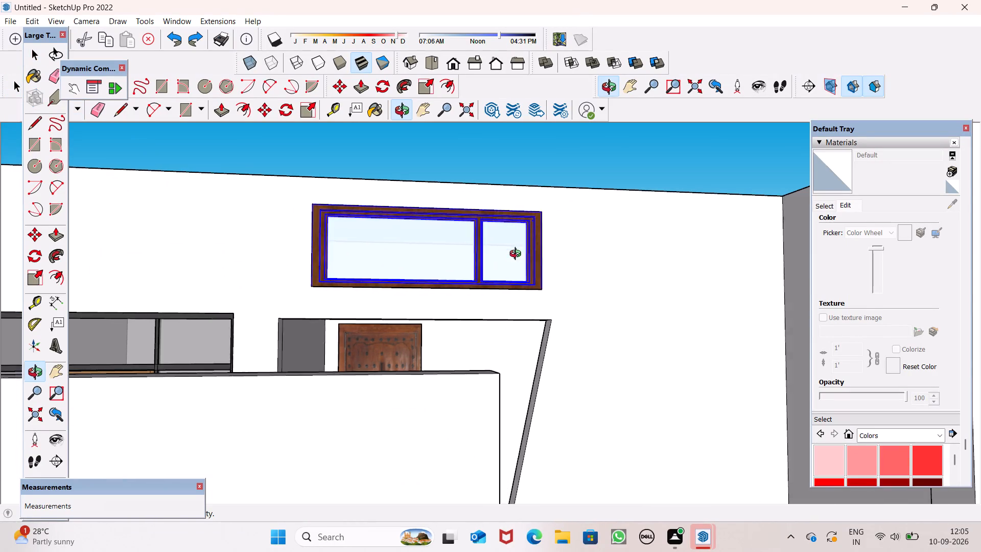
middle_click_drag(518, 255, 513, 412)
left_click(430, 86)
scroll(501, 318, "up", 4)
left_click_drag(563, 275, 568, 283)
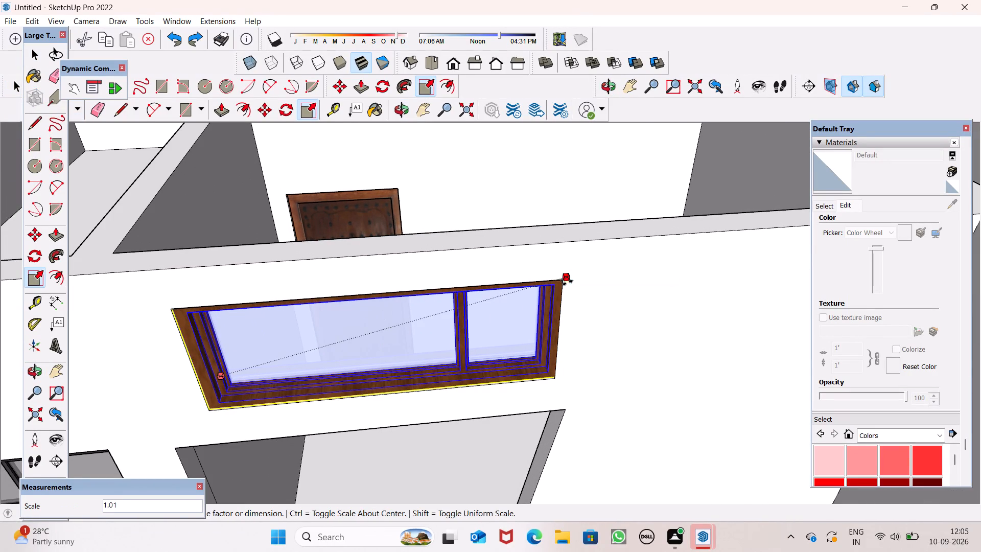
left_click_drag(568, 283, 560, 284)
Scale the wide two-pane window from its side edge to a Blue Scale of about 1.01.
middle_click_drag(450, 336, 445, 201)
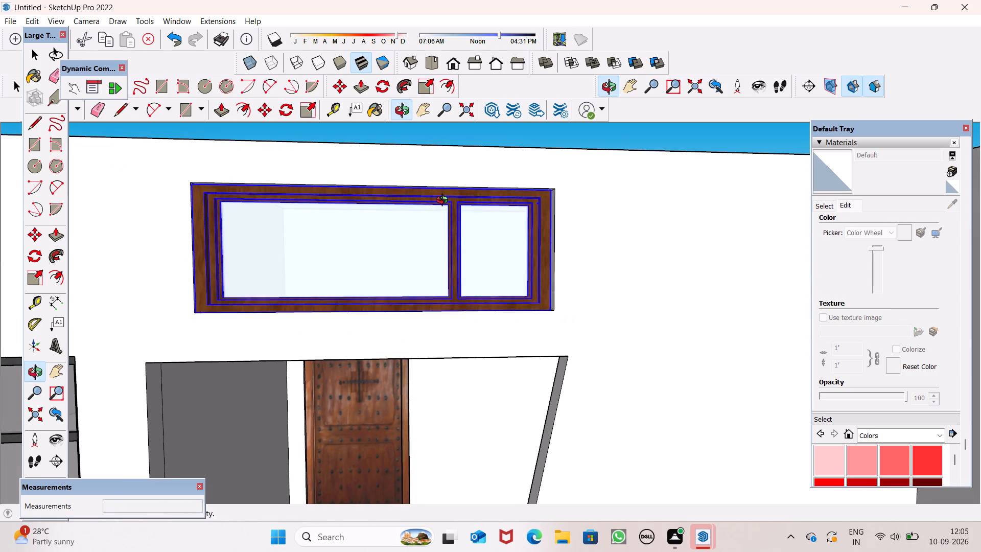
middle_click_drag(445, 201, 445, 202)
middle_click_drag(559, 273, 503, 296)
scroll(536, 258, "up", 11)
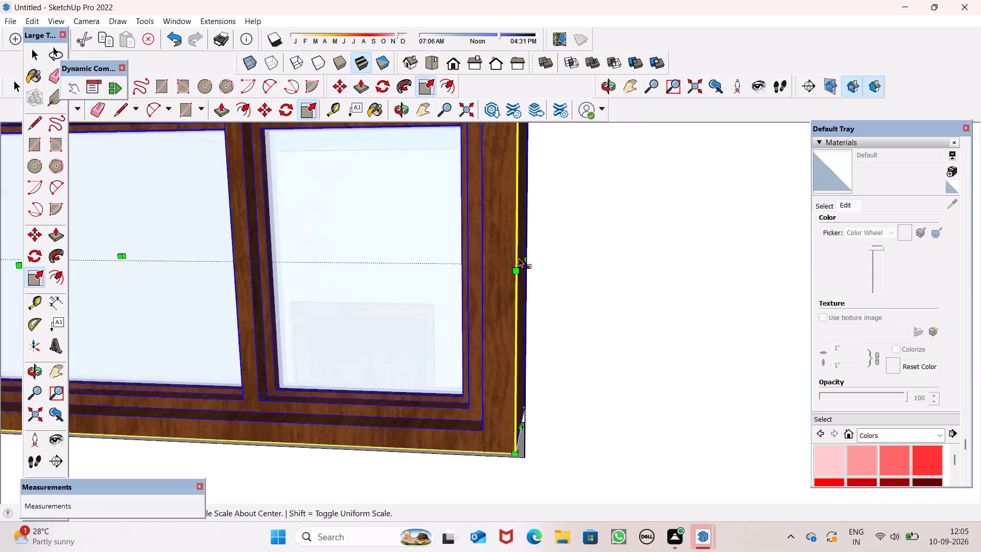
scroll(519, 258, "up", 3)
left_click_drag(520, 268, 528, 268)
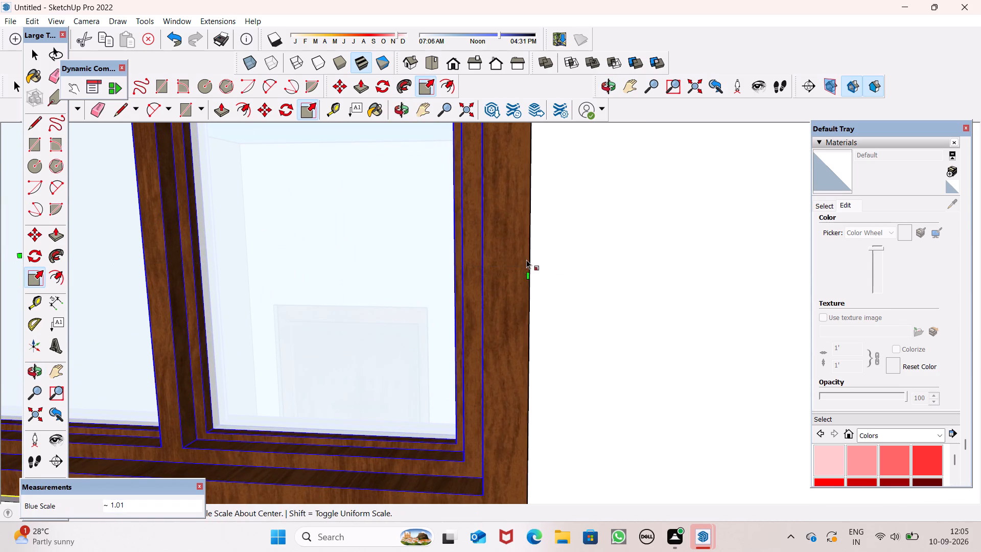
scroll(526, 261, "down", 13)
middle_click_drag(443, 269, 465, 311)
scroll(252, 193, "up", 4)
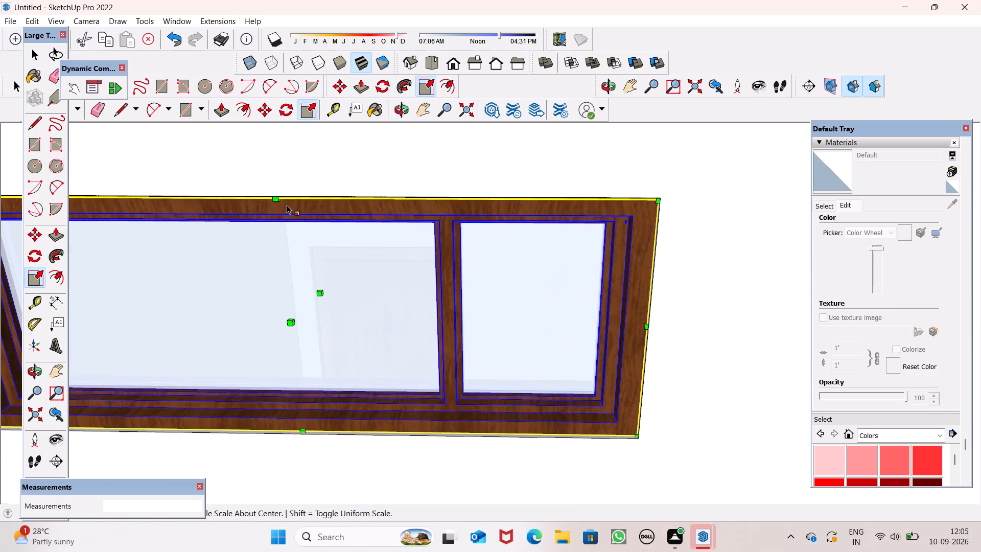
key("space")
key("space")
Examine the square facade window and the rest of the house front, leaving nothing selected.
scroll(511, 195, "down", 19)
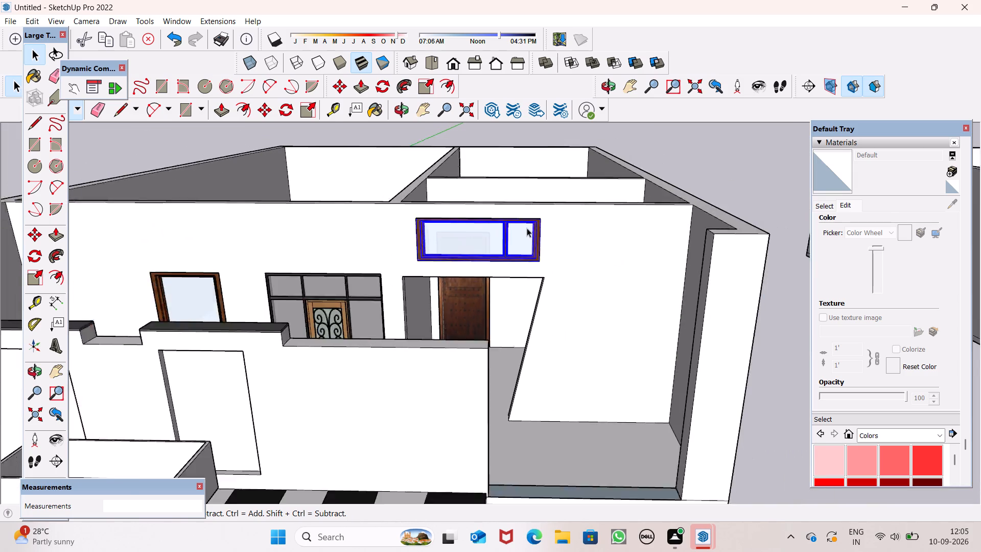
scroll(527, 228, "down", 3)
left_click(271, 271)
scroll(271, 270, "up", 6)
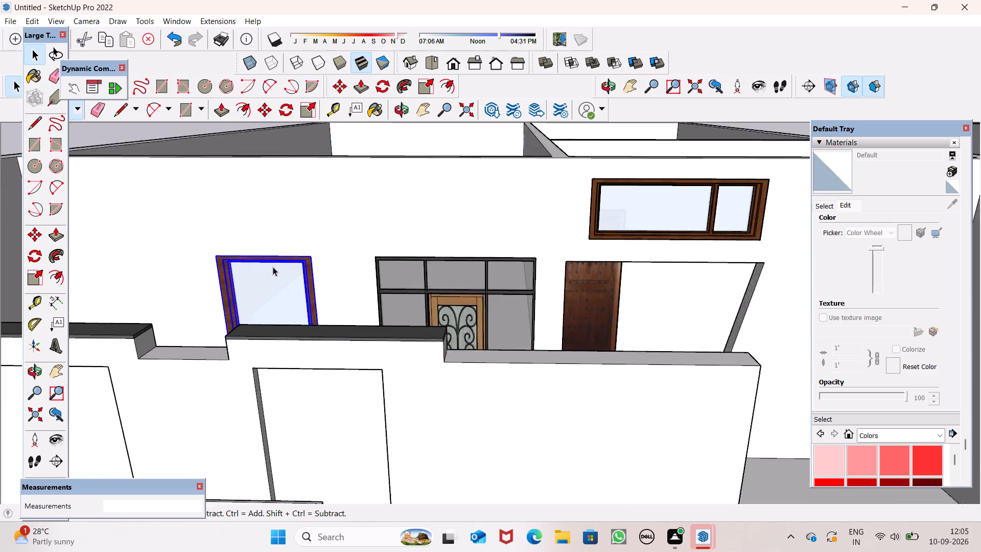
scroll(273, 267, "up", 2)
scroll(319, 224, "down", 3)
middle_click_drag(329, 271, 319, 300)
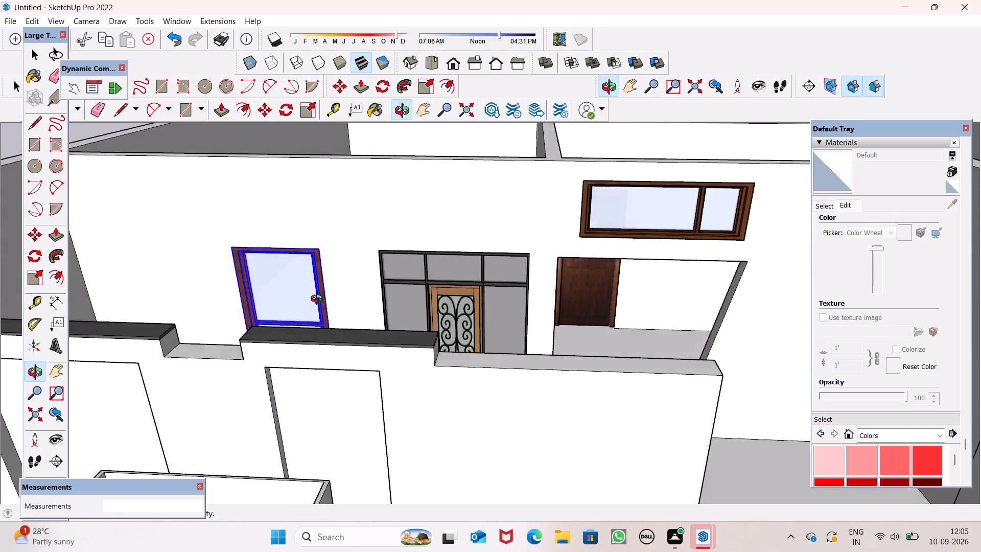
middle_click_drag(319, 300, 310, 285)
scroll(366, 252, "down", 13)
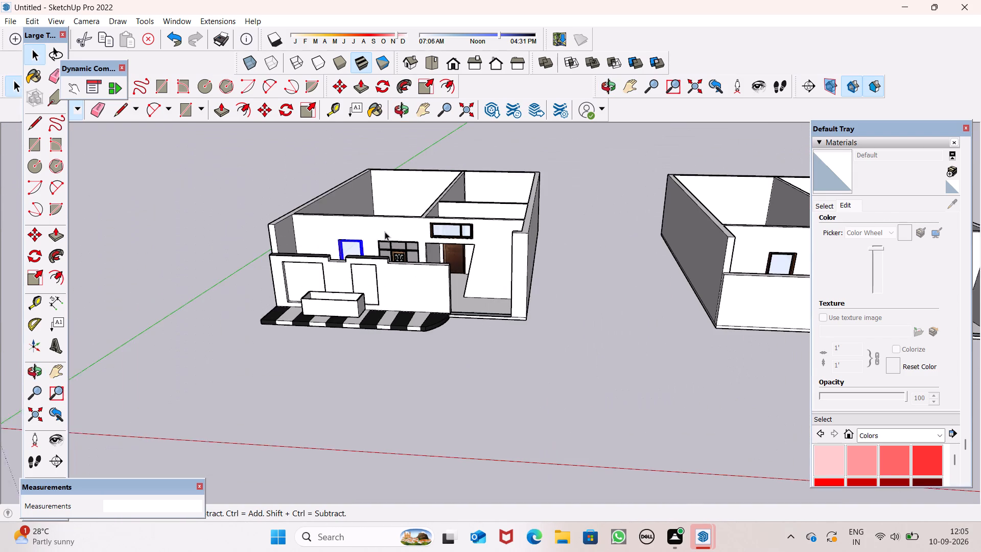
scroll(385, 232, "down", 2)
scroll(398, 249, "up", 1)
left_click_drag(502, 389, 511, 386)
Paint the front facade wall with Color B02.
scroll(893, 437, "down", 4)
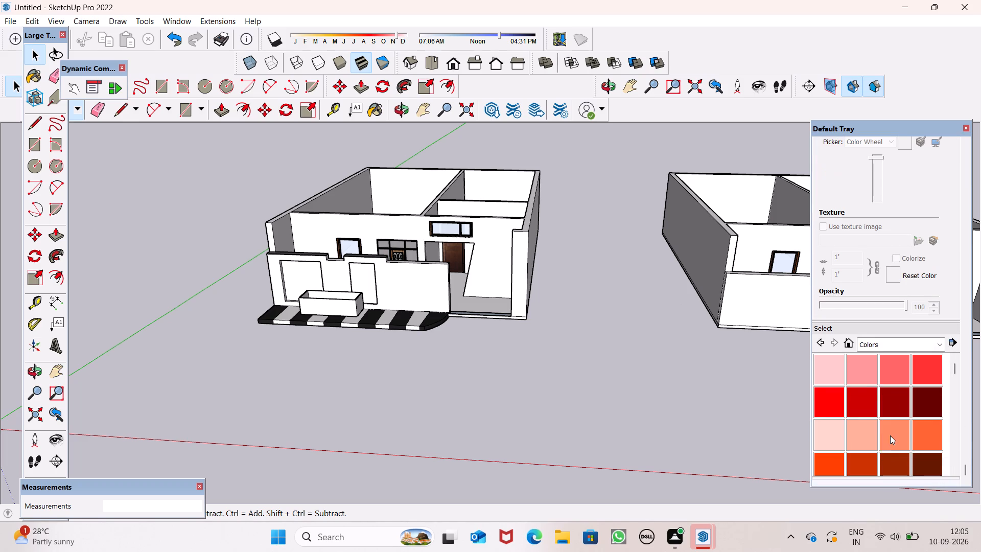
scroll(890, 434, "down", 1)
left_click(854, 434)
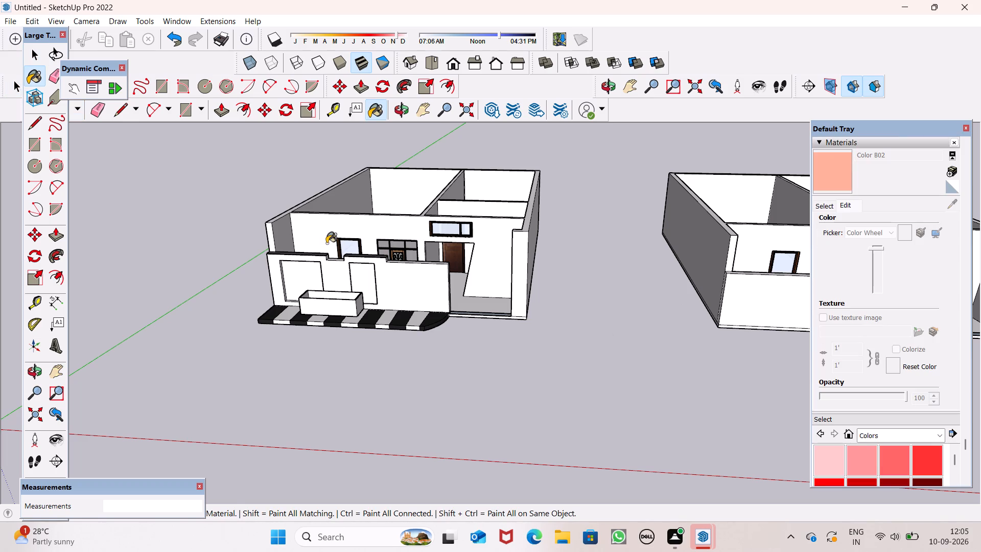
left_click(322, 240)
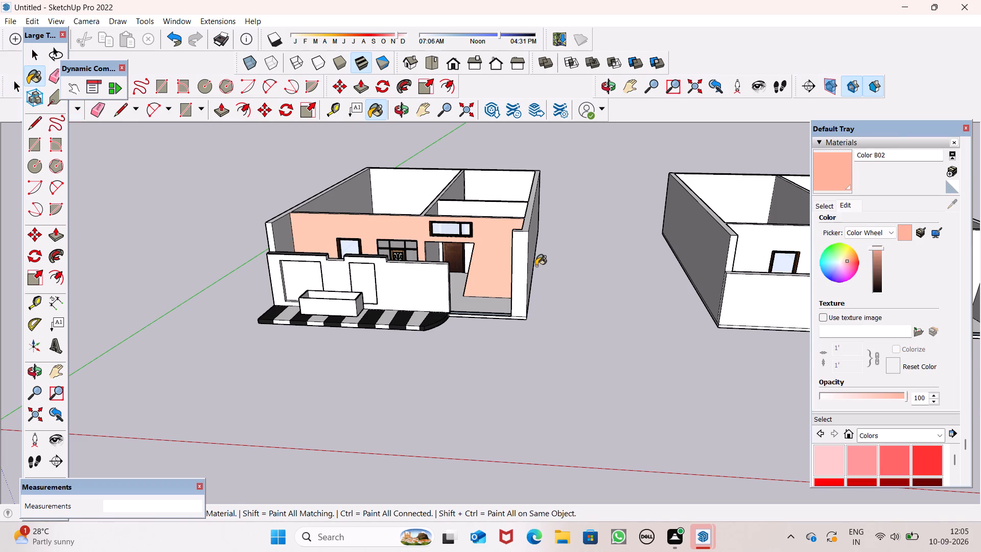
Paint the outer side wall nearest the wide window and the front facade wall with Color A01.
scroll(536, 265, "up", 8)
middle_click_drag(534, 264, 457, 336)
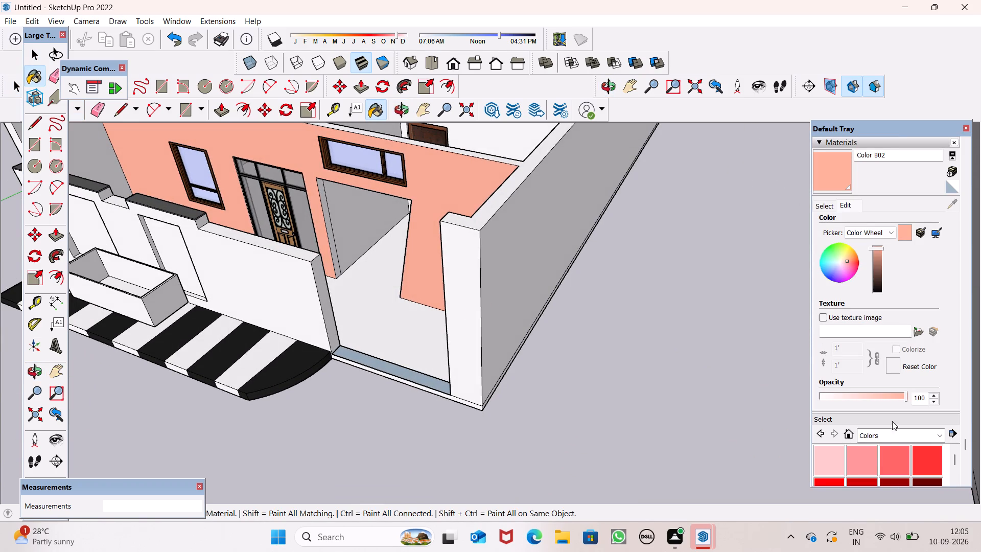
left_click(823, 463)
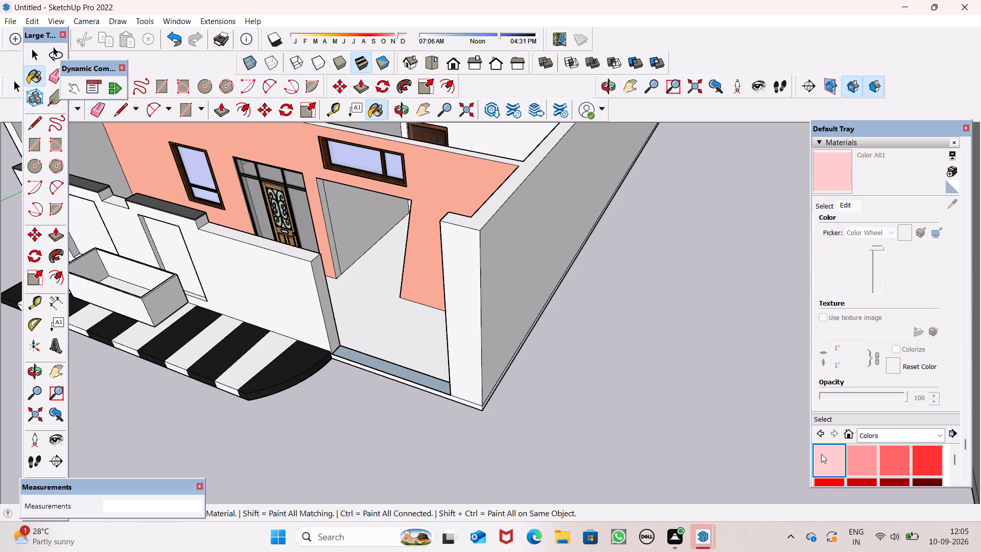
left_click(495, 301)
scroll(526, 296, "down", 5)
middle_click_drag(534, 314, 594, 286)
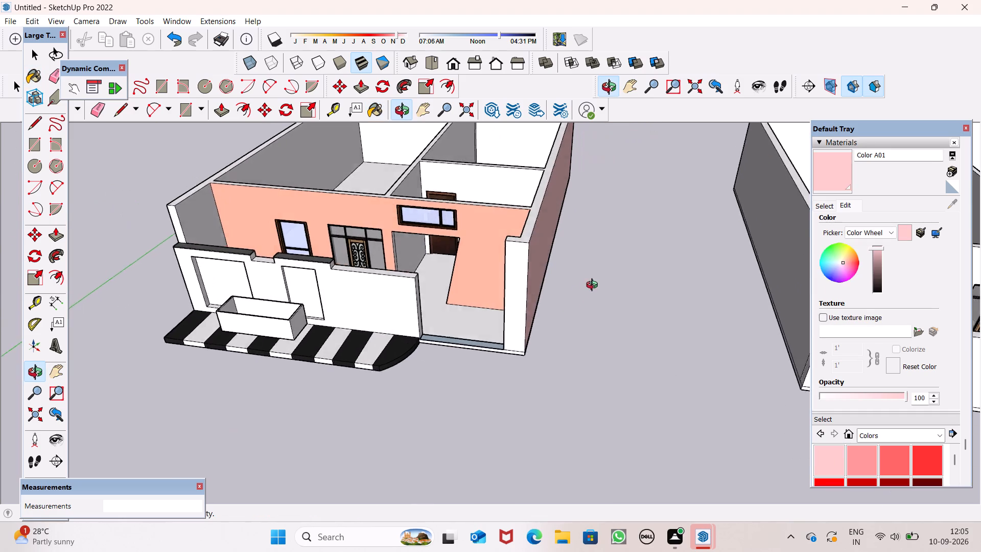
middle_click_drag(594, 286, 609, 245)
left_click(462, 217)
Paint the front end and outer face of the side wall nearest the square window with Color A01.
scroll(476, 227, "down", 1)
scroll(476, 227, "up", 1)
scroll(476, 227, "down", 3)
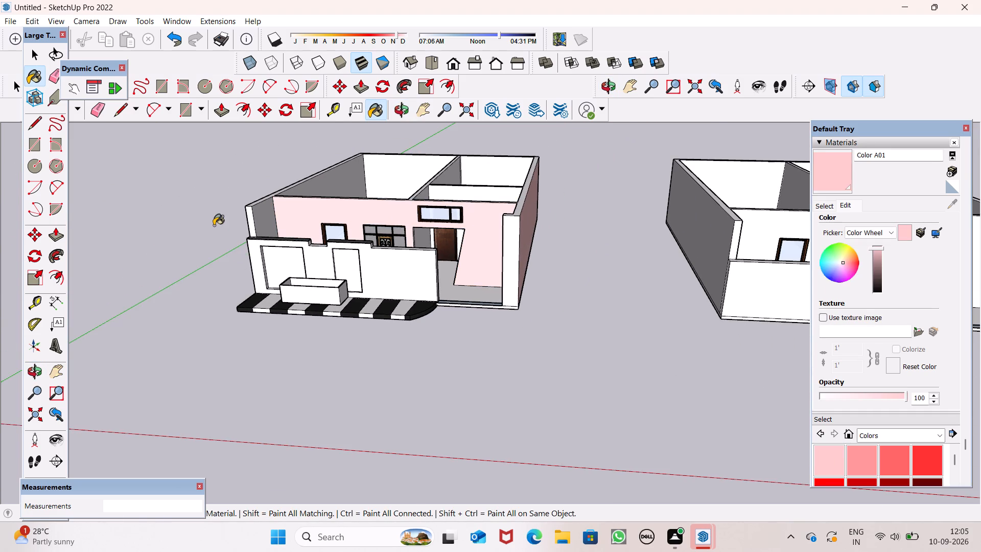
scroll(214, 225, "up", 7)
left_click(281, 213)
scroll(320, 213, "down", 3)
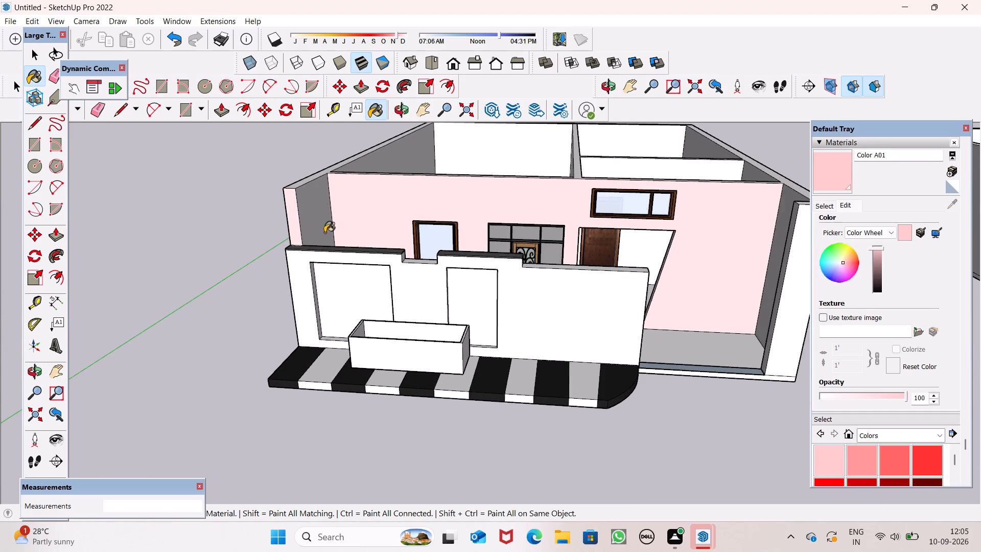
scroll(324, 233, "down", 1)
middle_click_drag(382, 251, 623, 234)
left_click(370, 262)
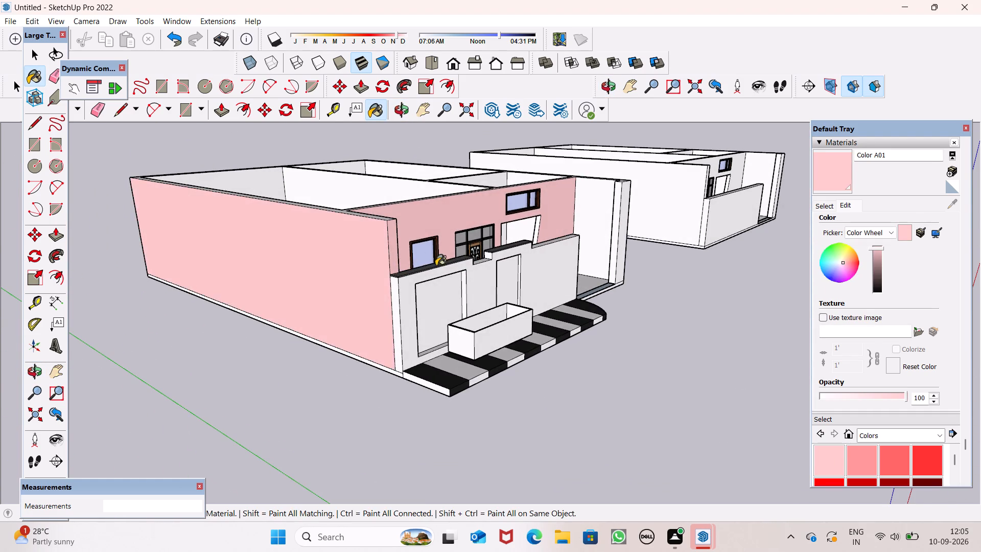
Paint the tops of the house's walls with Color A01.
middle_click_drag(436, 266, 242, 396)
left_click(312, 187)
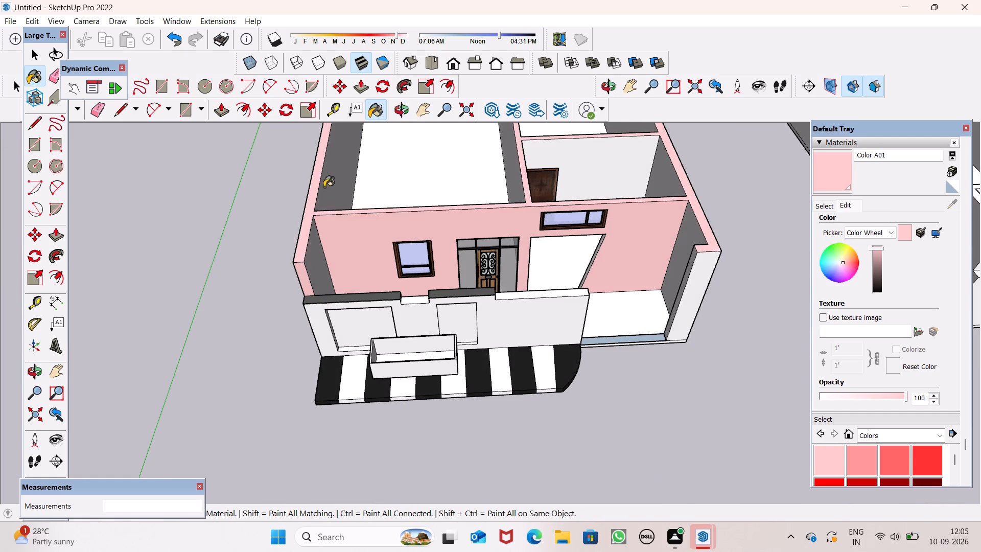
scroll(405, 242, "down", 16)
scroll(416, 184, "up", 14)
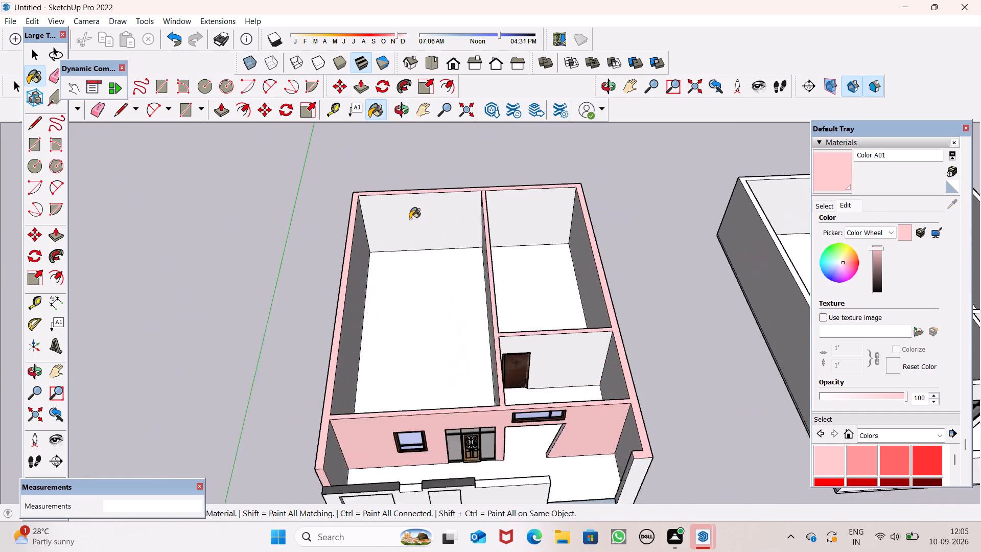
Paint the back, side and partition wall faces inside the two large rear rooms with Color A01.
scroll(410, 219, "up", 1)
left_click_drag(410, 219, 402, 223)
left_click_drag(340, 257, 351, 258)
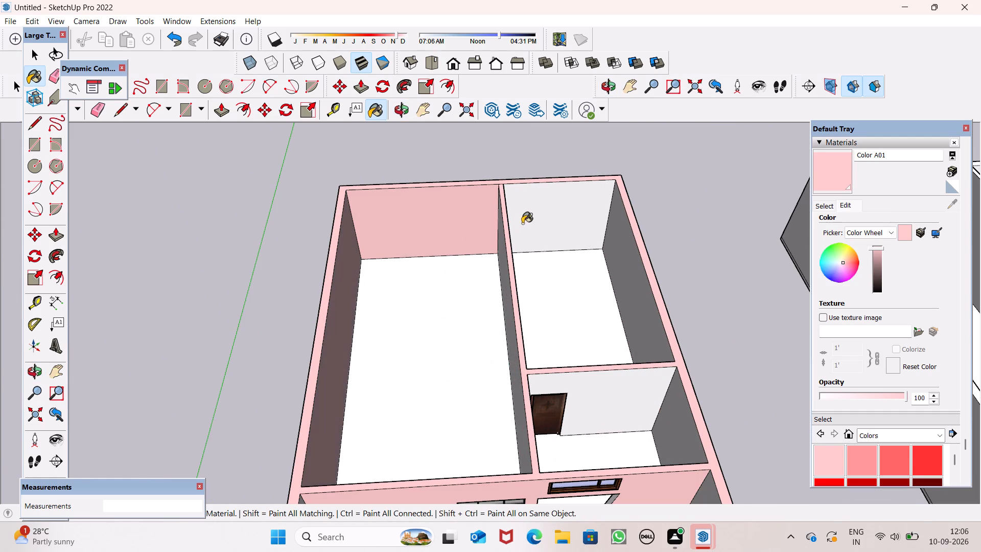
left_click(522, 223)
left_click(620, 245)
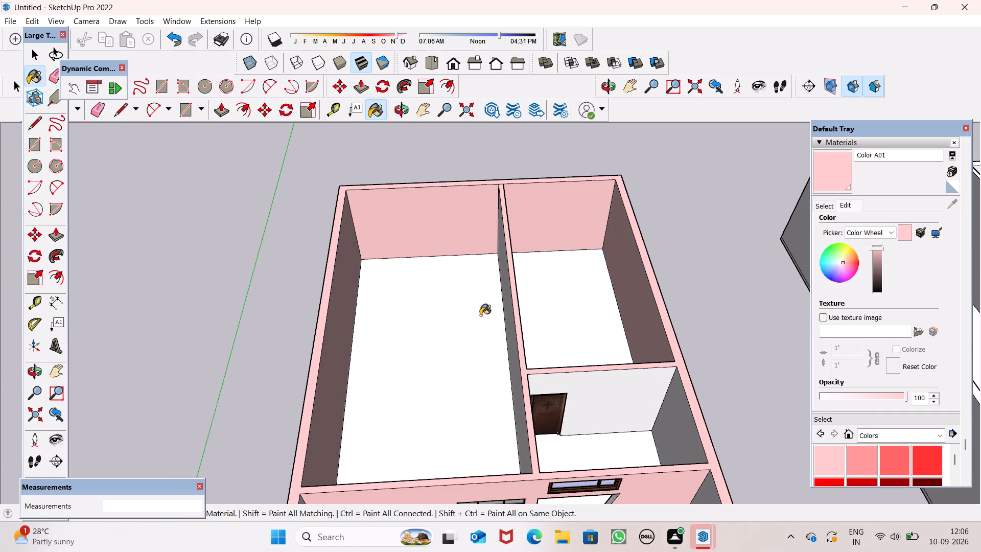
middle_click_drag(482, 317, 592, 272)
left_click(520, 316)
middle_click_drag(613, 383, 329, 385)
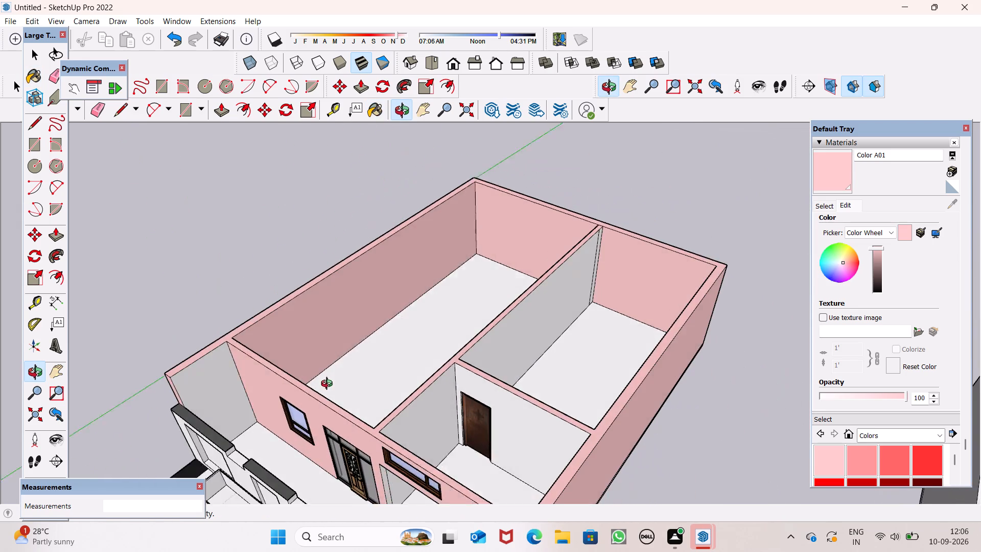
middle_click_drag(329, 385, 347, 374)
left_click(502, 340)
Paint the narrow unpainted strip where the partition meets the back wall in the smaller rear room with Color A01.
middle_click_drag(543, 351, 698, 408)
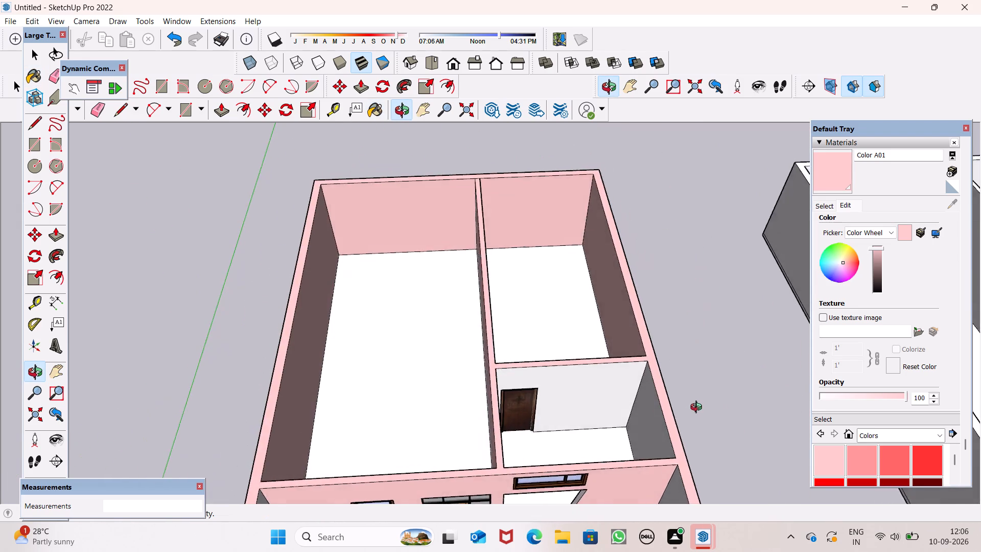
middle_click_drag(698, 408, 555, 392)
scroll(620, 233, "up", 13)
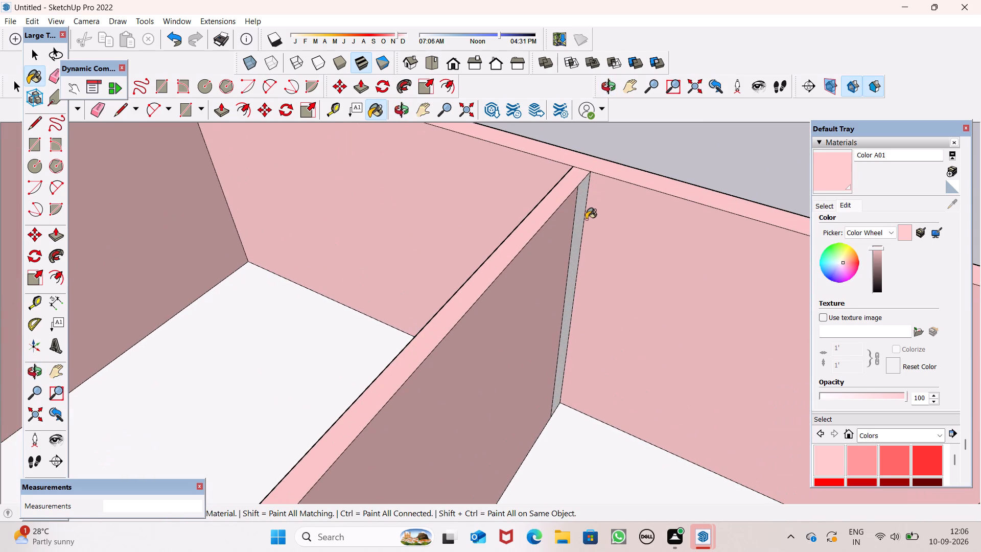
left_click_drag(585, 219, 578, 223)
Paint the small door room's inner walls and the inner face of the adjoining front side wall with Color A01.
scroll(619, 213, "down", 20)
scroll(619, 213, "down", 3)
middle_click_drag(669, 342, 713, 397)
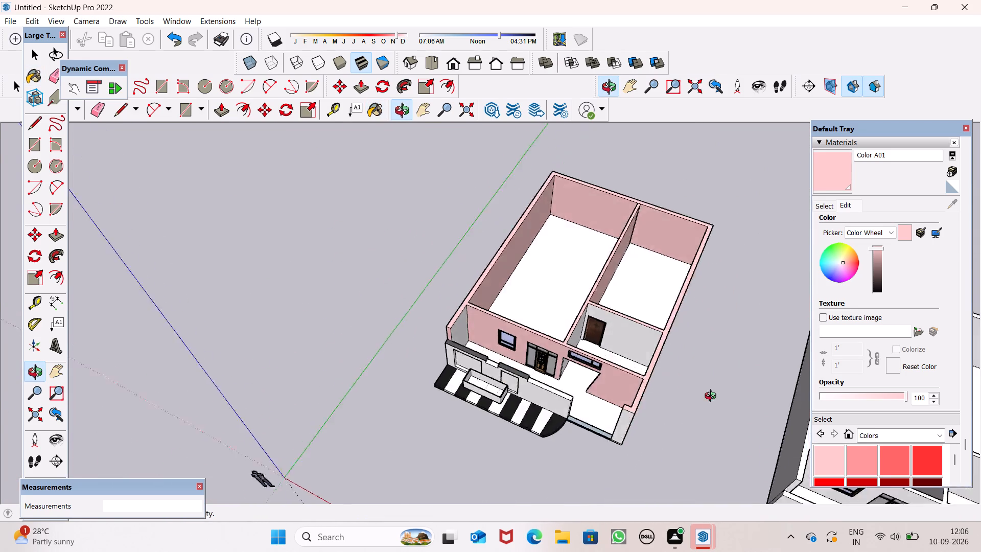
middle_click_drag(713, 397, 792, 377)
scroll(710, 353, "up", 8)
left_click(583, 254)
middle_click_drag(610, 327, 761, 333)
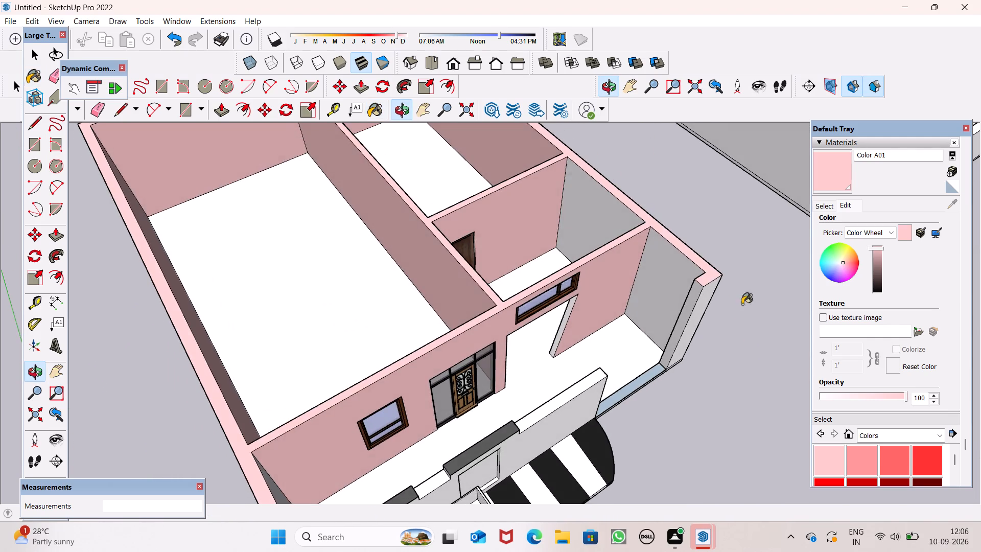
scroll(559, 178, "up", 7)
left_click(635, 226)
scroll(620, 212, "down", 5)
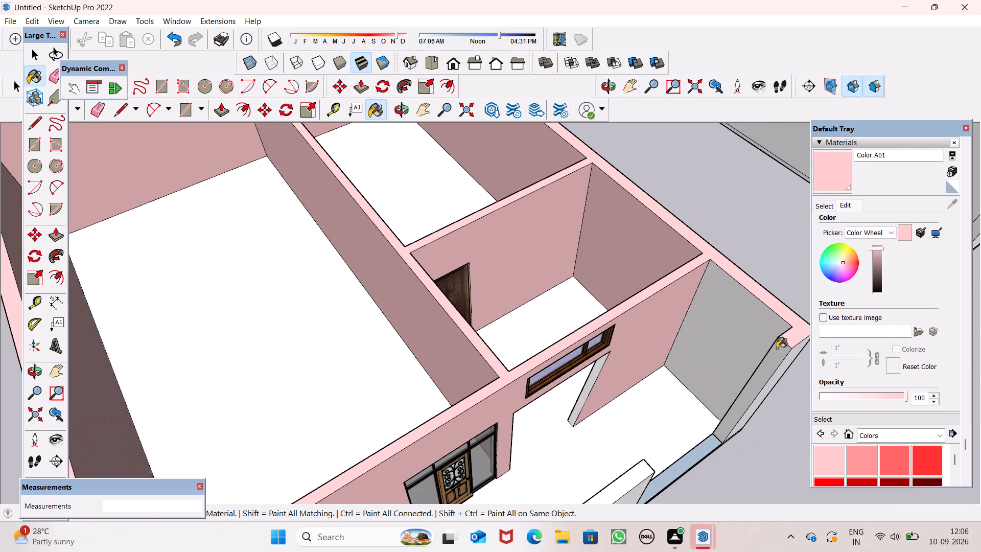
left_click_drag(716, 329, 725, 332)
middle_click_drag(708, 357, 375, 350)
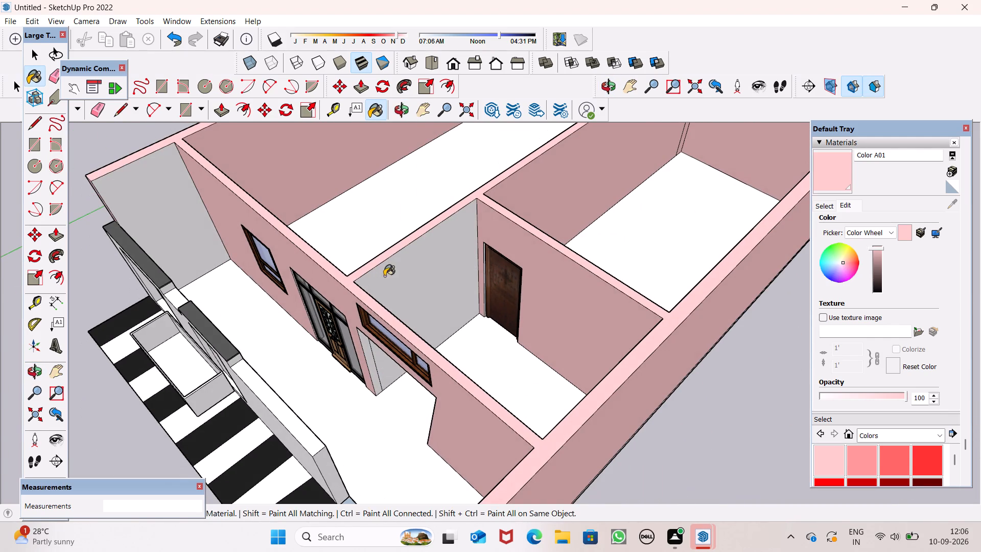
left_click(384, 276)
Paint the rear-room side of the brown door's wall and the interior faces of the facade wall with Color A01.
scroll(473, 277, "down", 7)
middle_click_drag(522, 286, 177, 229)
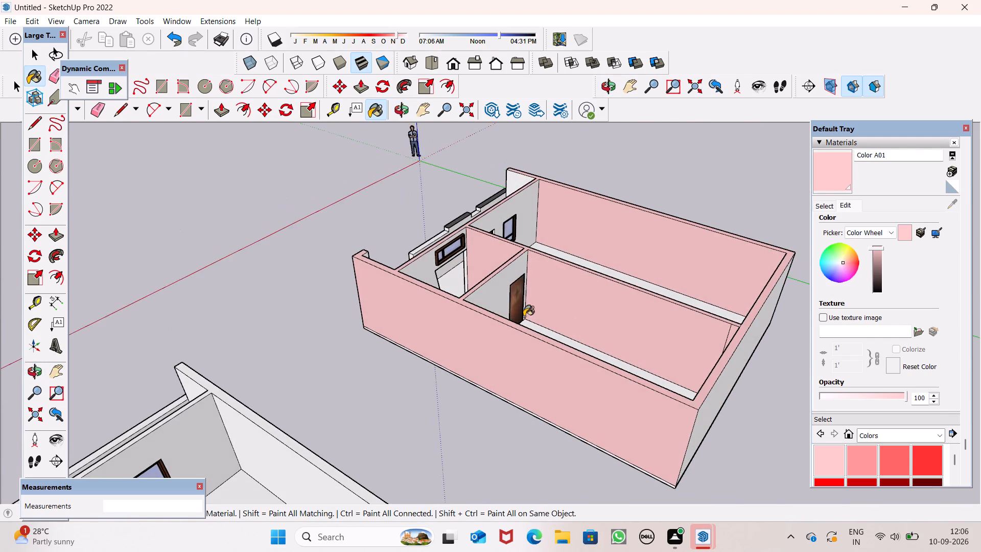
scroll(554, 325, "up", 6)
left_click(411, 282)
left_click(433, 144)
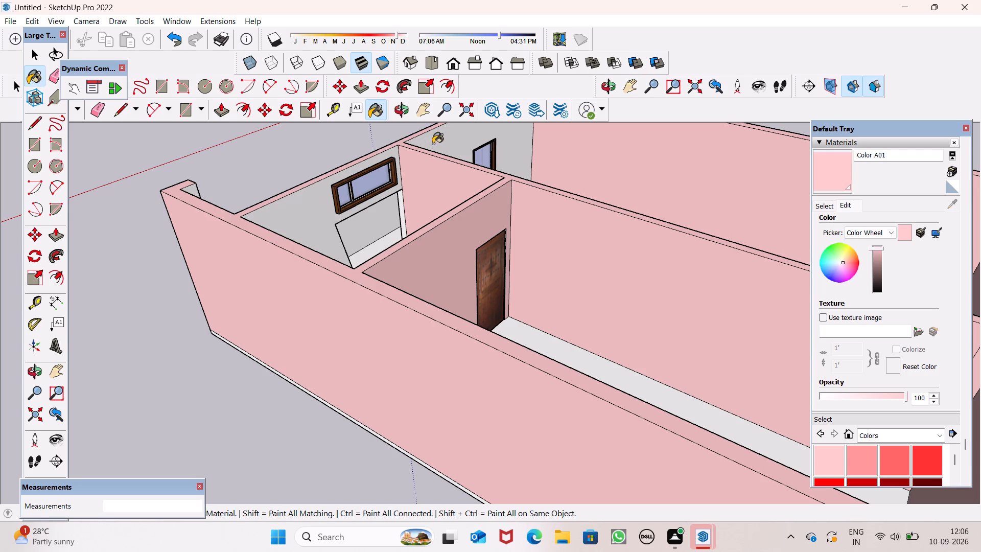
left_click(319, 211)
Paint the outer face of the house's back wall with Color A01.
scroll(351, 210, "down", 12)
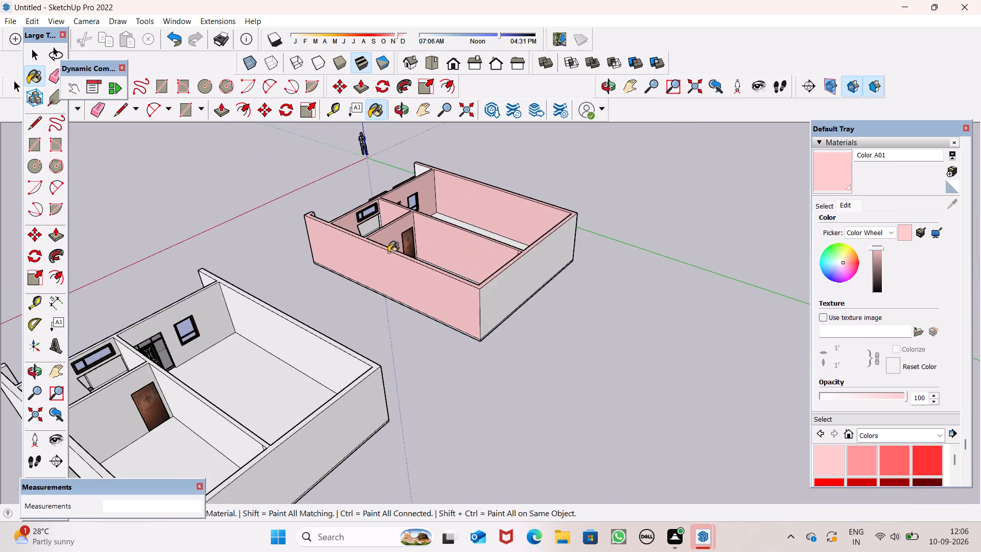
middle_click_drag(391, 261, 421, 291)
scroll(540, 331, "up", 5)
left_click(488, 313)
scroll(488, 320, "down", 2)
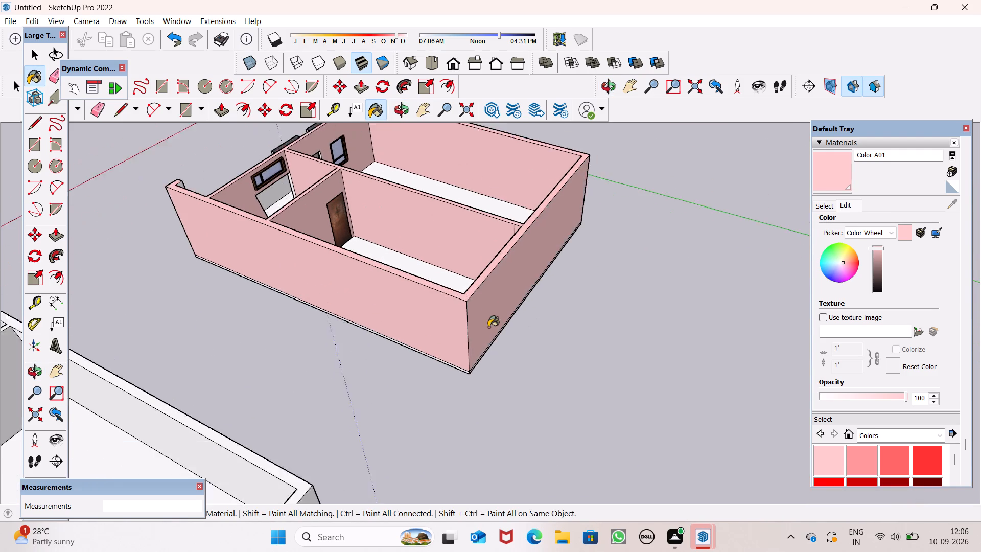
Paint the floor slab's edge along the front opening and the side nearest the wide window with Color A01.
scroll(488, 327, "down", 4)
middle_click_drag(465, 398, 967, 224)
scroll(720, 295, "up", 8)
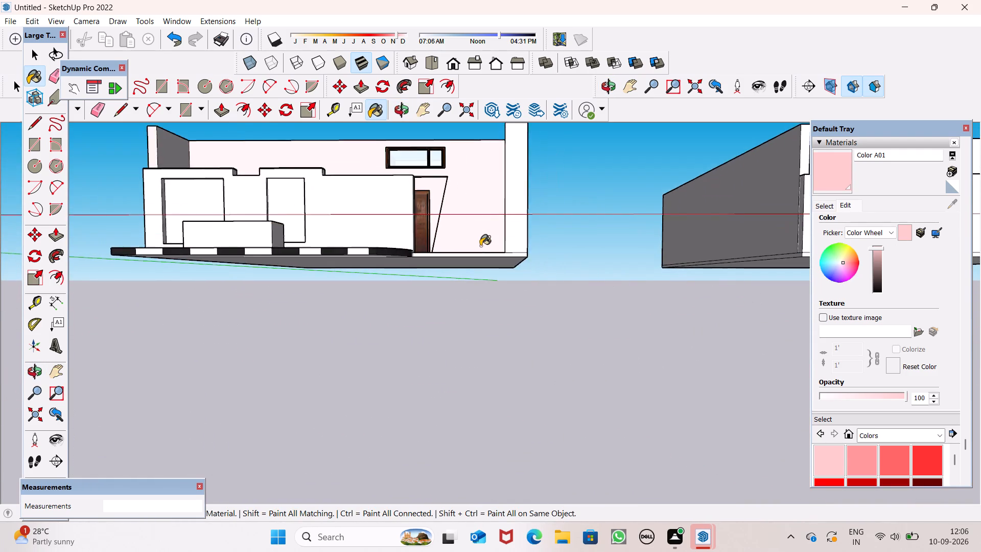
scroll(480, 246, "up", 5)
left_click(512, 272)
left_click(529, 271)
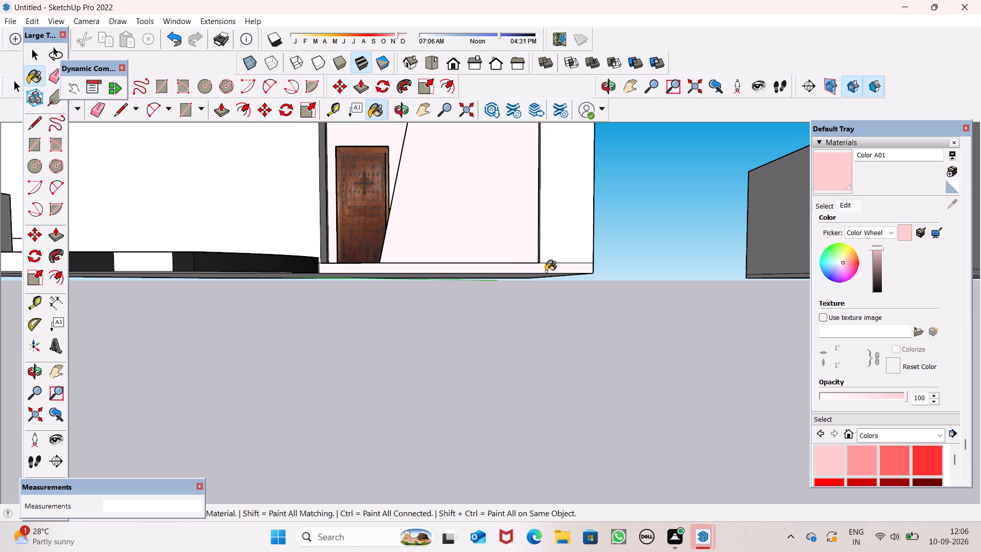
left_click(562, 269)
scroll(586, 278, "up", 8)
scroll(596, 265, "down", 3)
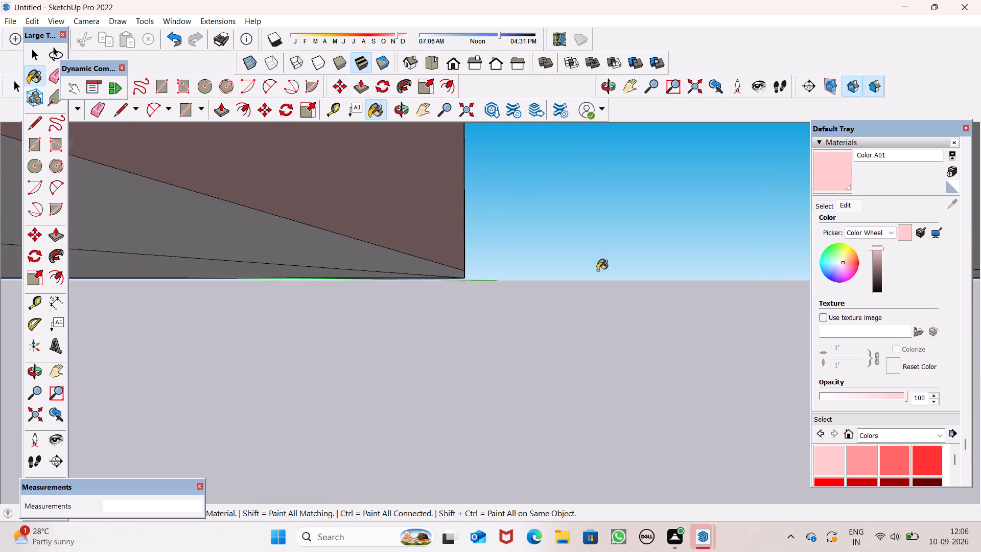
scroll(597, 270, "down", 12)
middle_click_drag(629, 281, 521, 377)
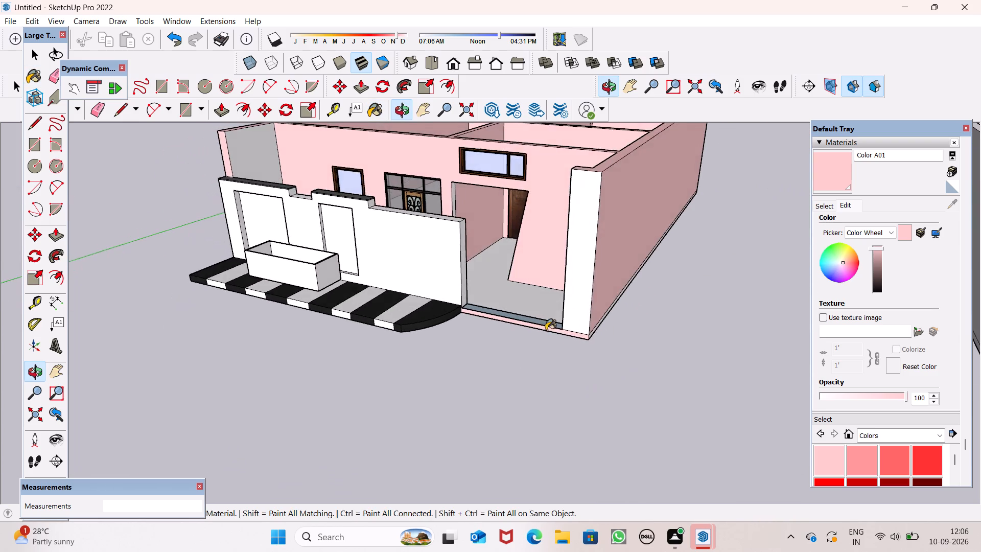
scroll(576, 296, "up", 8)
left_click(577, 363)
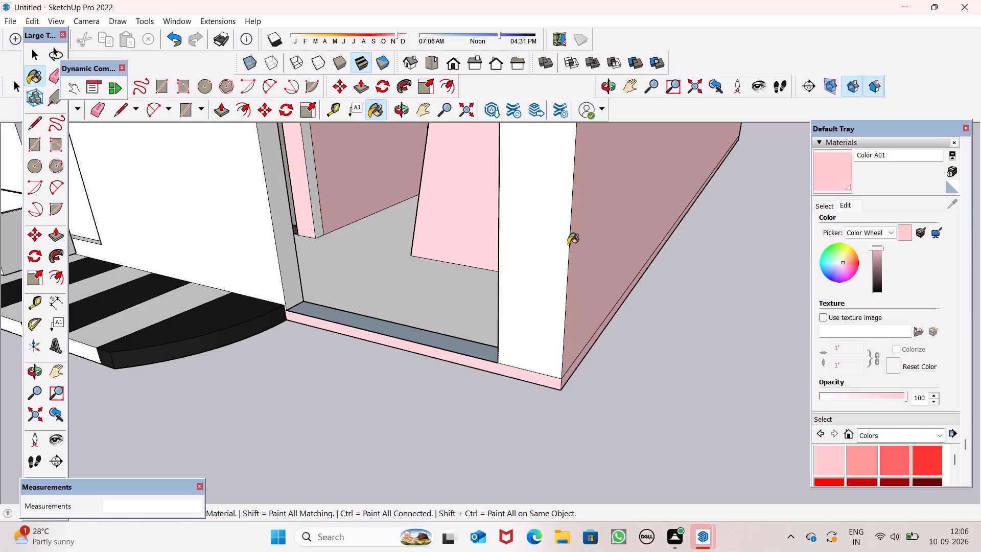
Paint the floor slab's edge along the side nearest the square window with Color A01.
scroll(568, 248, "down", 18)
middle_click_drag(582, 283, 980, 255)
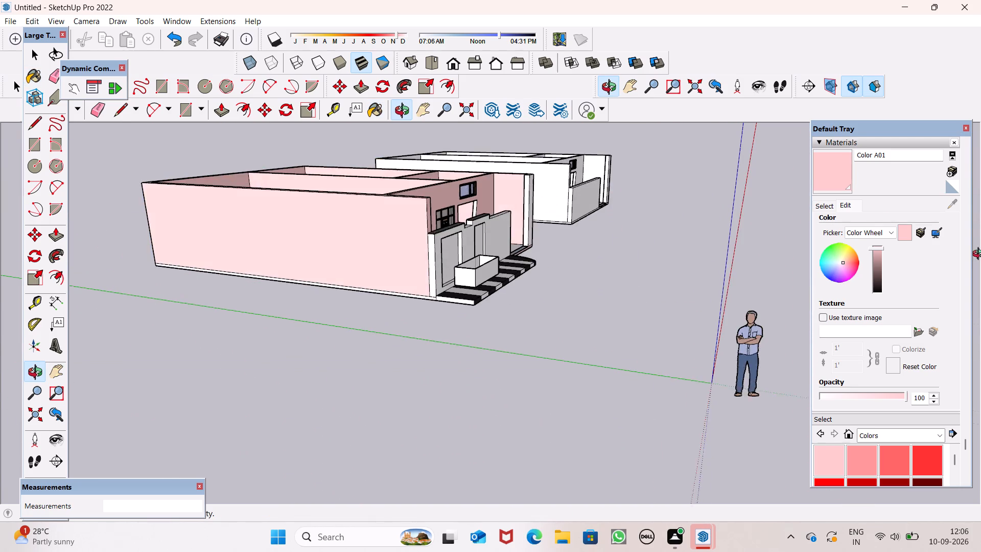
middle_click_drag(980, 255, 980, 259)
scroll(569, 349, "up", 8)
scroll(382, 271, "up", 7)
left_click(459, 287)
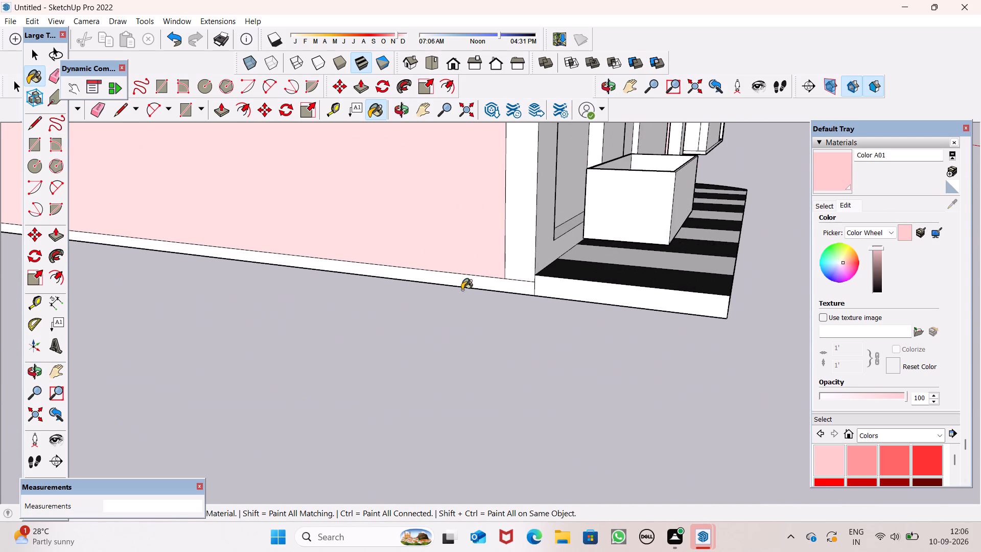
left_click(508, 289)
left_click_drag(556, 319, 578, 335)
key("space")
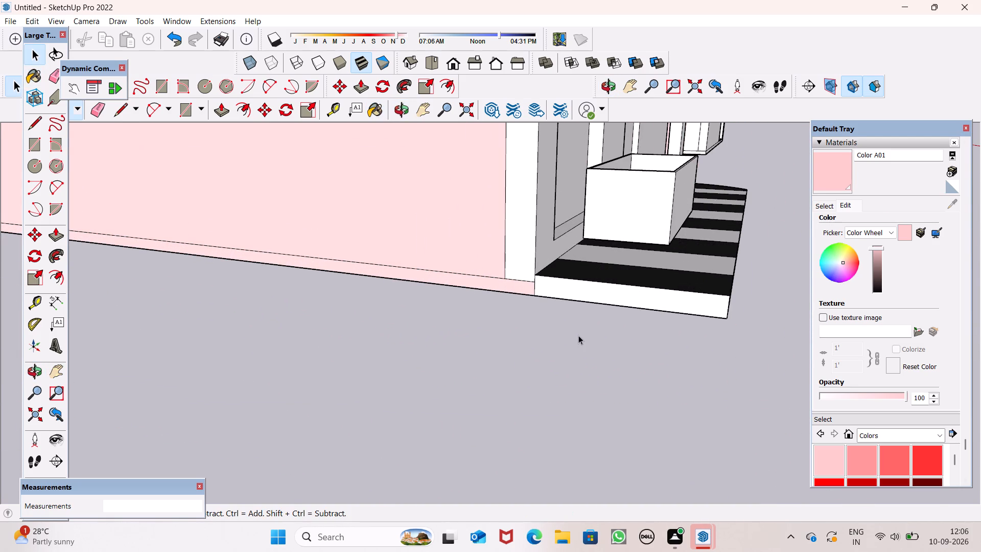
key("space")
Paint the front face of the boundary wall and its two recessed panels with Color A01.
scroll(592, 343, "up", 2)
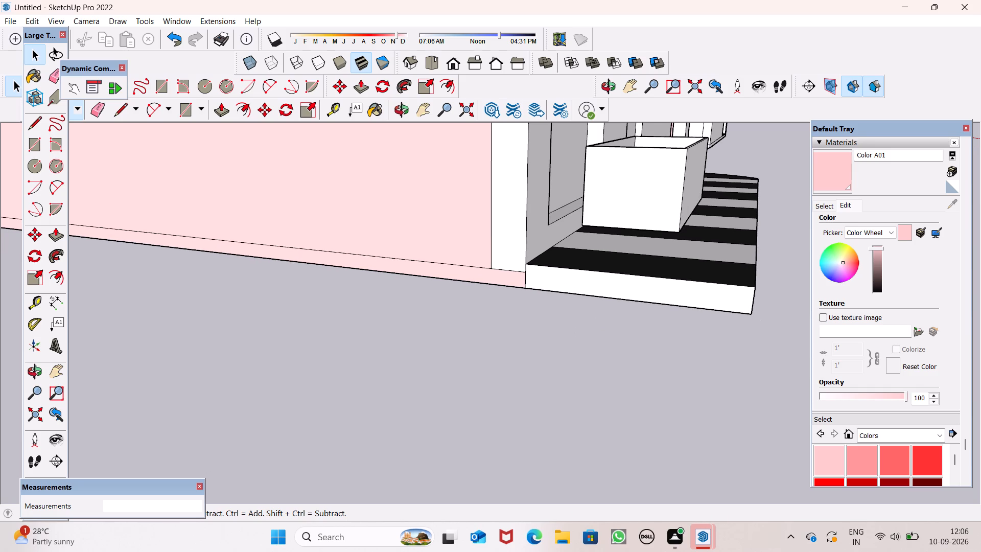
scroll(322, 104, "down", 1)
scroll(98, 110, "down", 4)
scroll(165, 169, "down", 8)
middle_click_drag(356, 221, 177, 204)
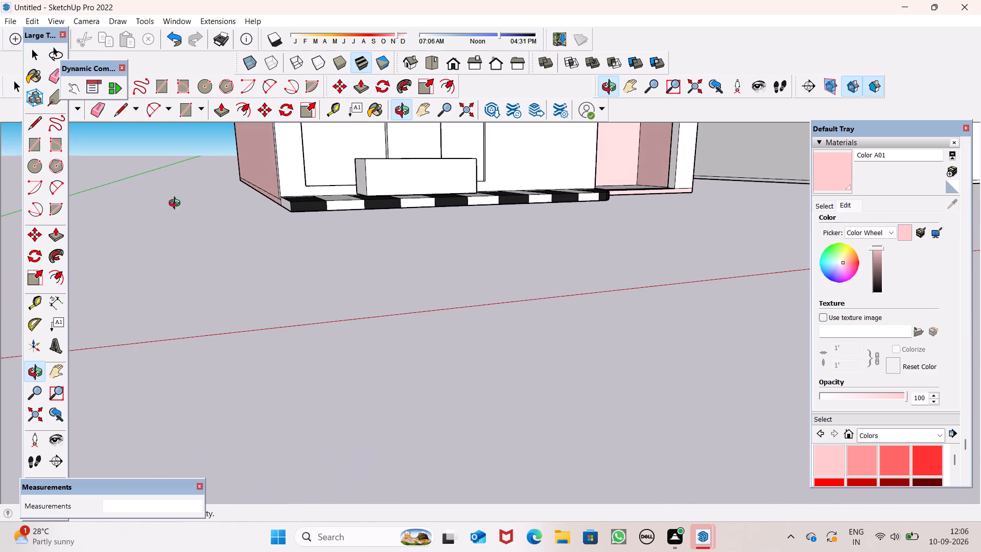
middle_click_drag(177, 204, 126, 186)
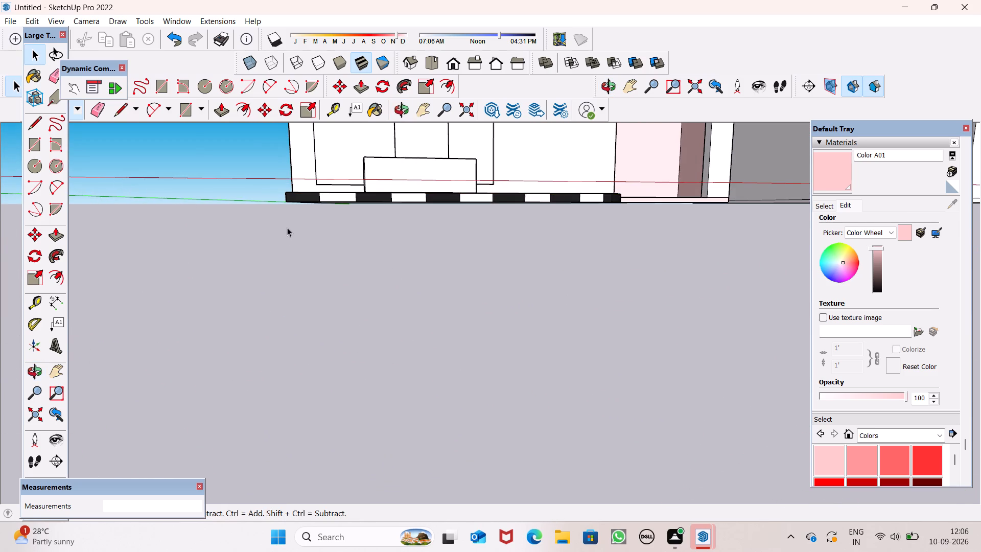
scroll(287, 227, "down", 5)
scroll(419, 256, "down", 7)
scroll(482, 248, "down", 6)
middle_click_drag(485, 256, 483, 323)
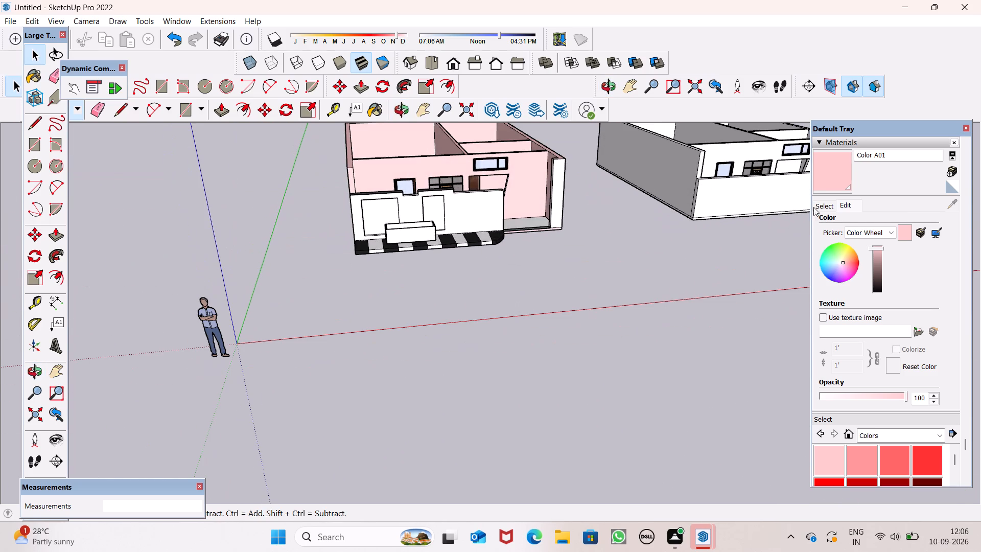
left_click(822, 176)
scroll(448, 215, "up", 6)
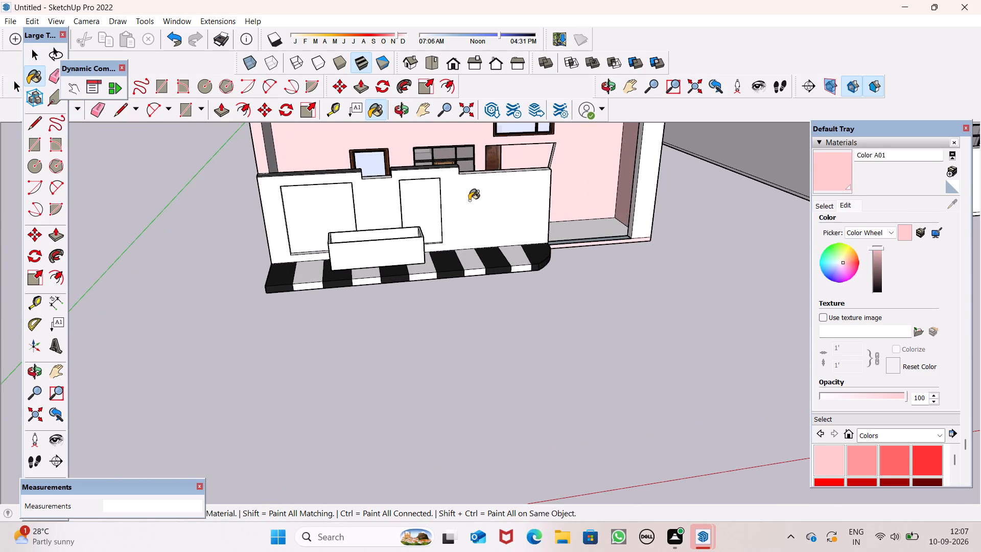
left_click(469, 200)
left_click(419, 191)
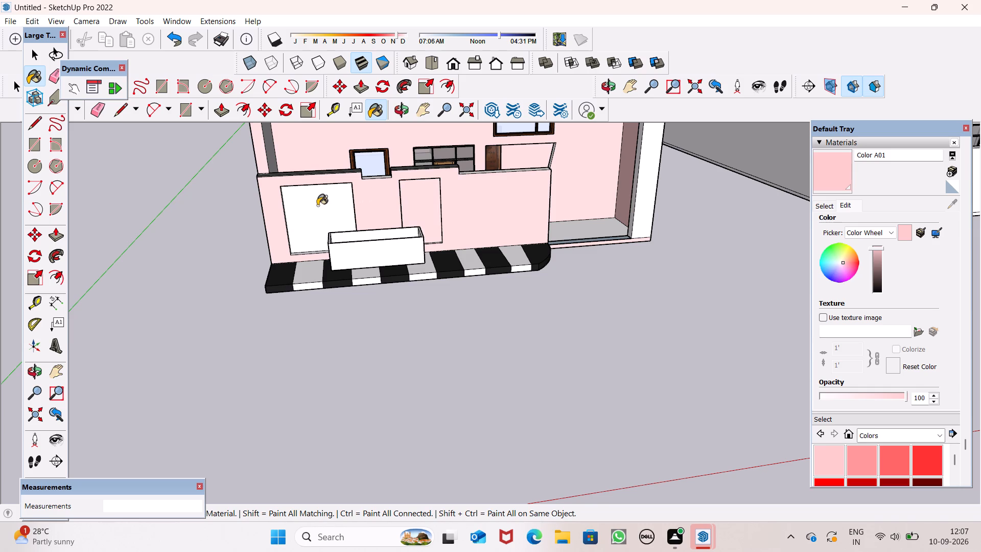
left_click(317, 205)
Paint the planter box in front of the boundary wall with Color A01.
scroll(473, 205, "down", 4)
middle_click_drag(464, 219, 416, 274)
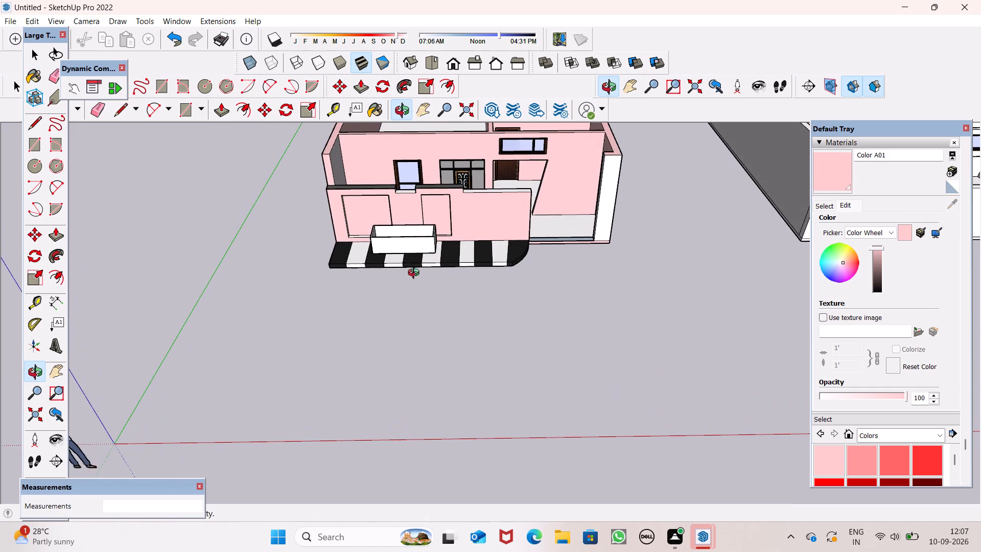
middle_click_drag(416, 274, 412, 258)
scroll(403, 243, "up", 12)
left_click(394, 254)
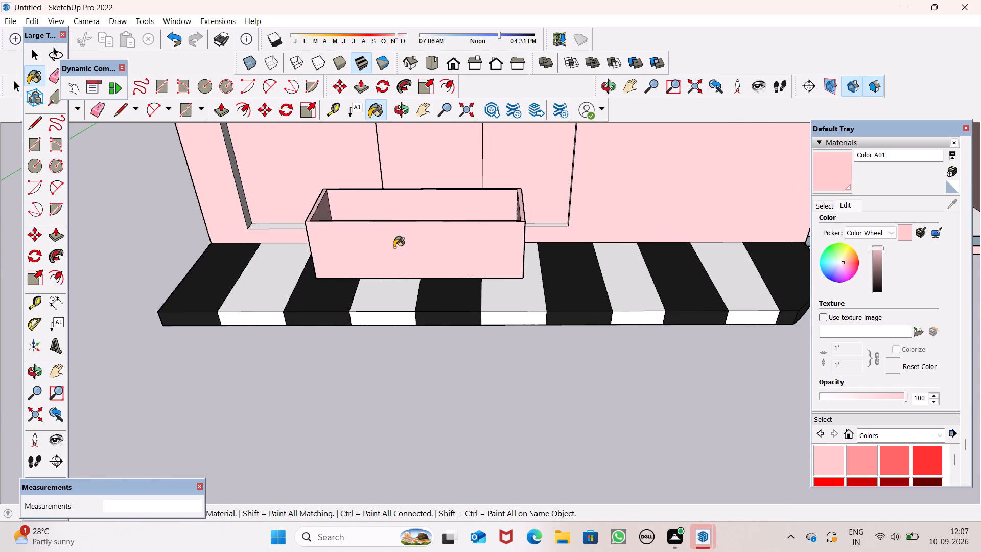
Paint the front end of the side wall beside the entrance opening with Color A01.
scroll(482, 219, "down", 13)
middle_click_drag(569, 235, 539, 146)
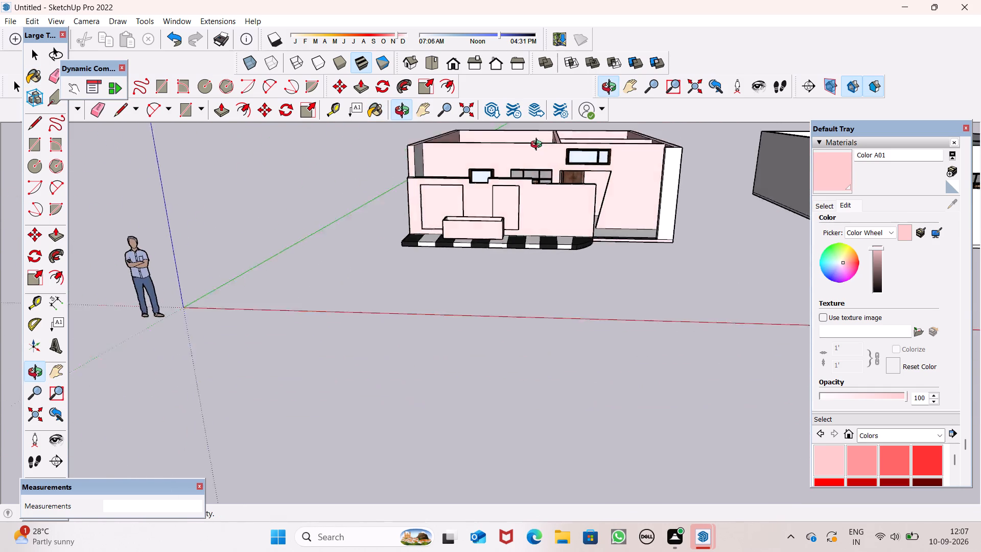
middle_click_drag(539, 146, 529, 144)
scroll(670, 205, "up", 6)
left_click(672, 203)
scroll(672, 204, "down", 8)
middle_click_drag(669, 229, 671, 255)
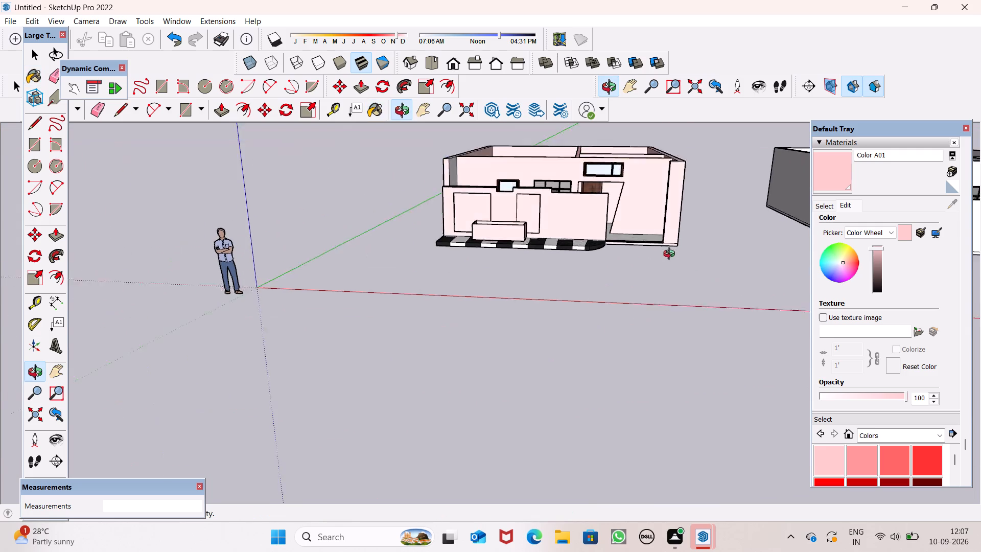
middle_click_drag(671, 255, 708, 346)
scroll(675, 238, "down", 8)
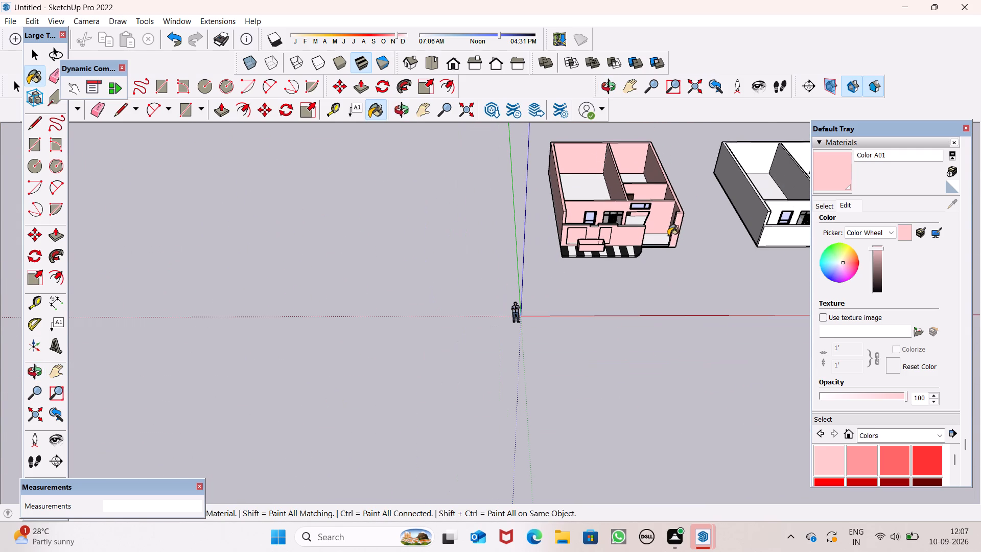
key("space")
key("space")
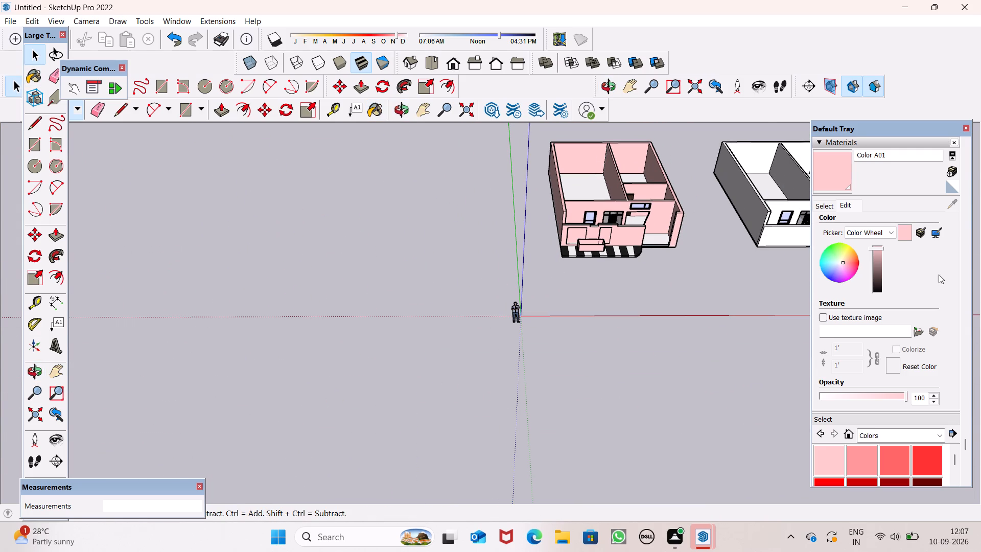
Paint the floor of the house with the striped kerb using Formica Graystone from the Synthetic Surfaces materials.
left_click(942, 432)
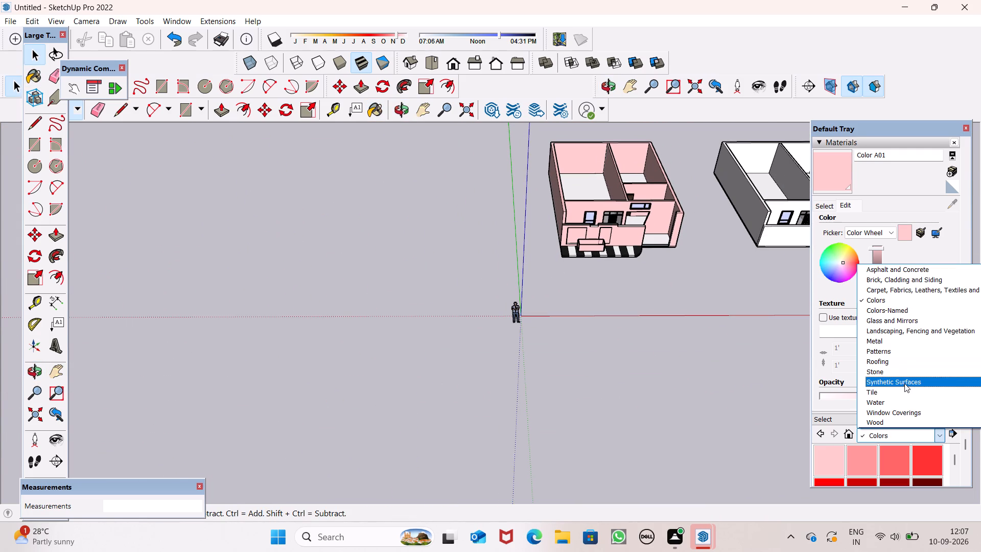
left_click(903, 383)
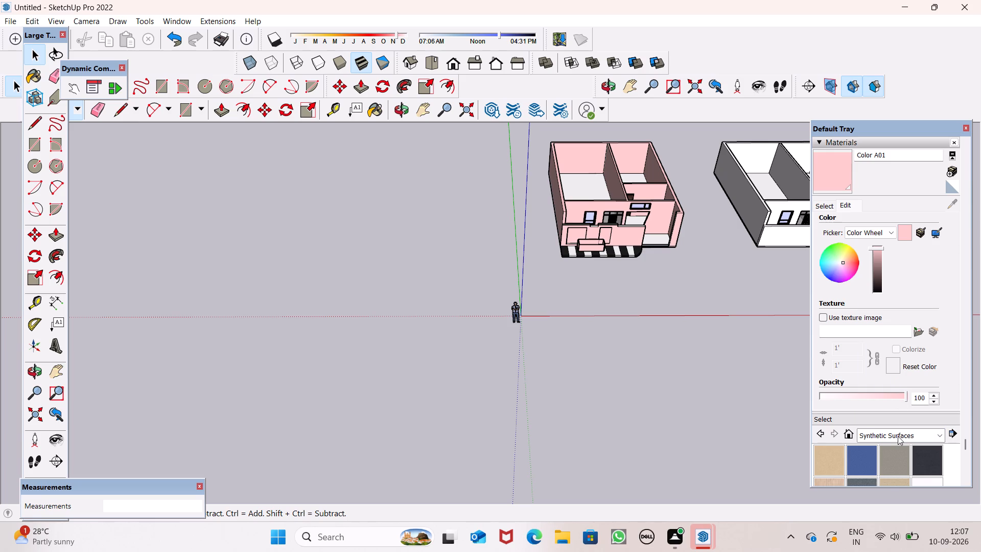
left_click_drag(894, 458, 889, 457)
scroll(605, 180, "up", 8)
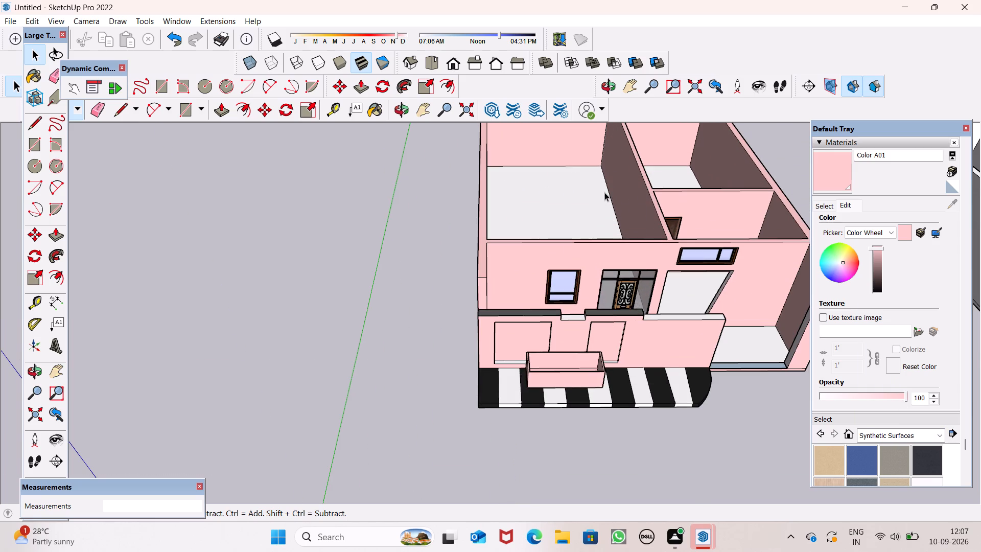
left_click(604, 193)
scroll(624, 199, "down", 2)
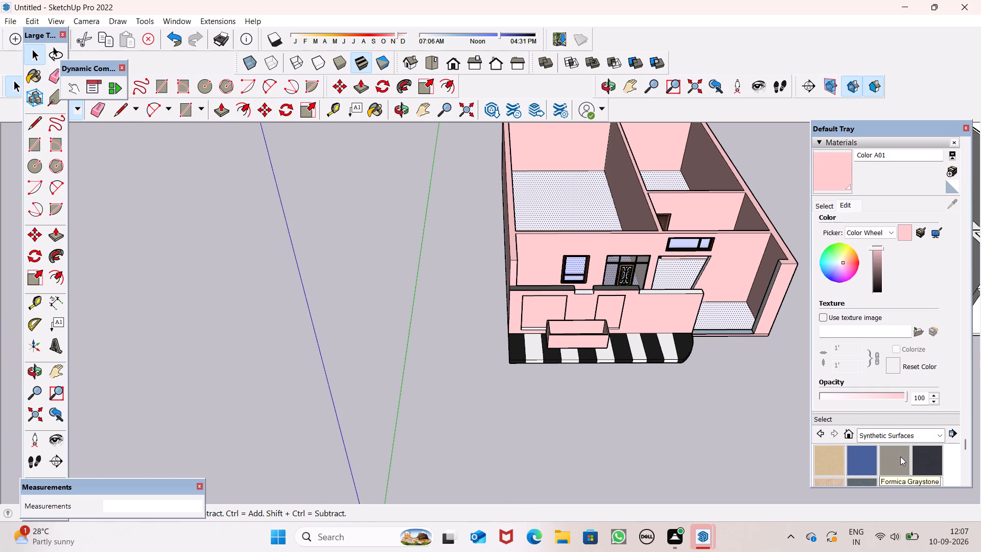
left_click_drag(900, 456, 898, 452)
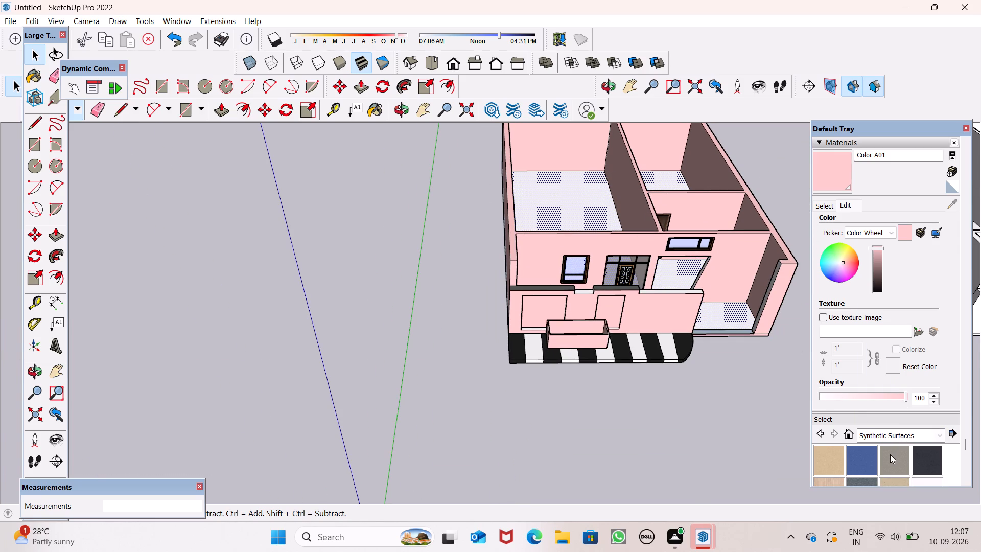
double_click(890, 454)
left_click(599, 206)
scroll(441, 101, "down", 8)
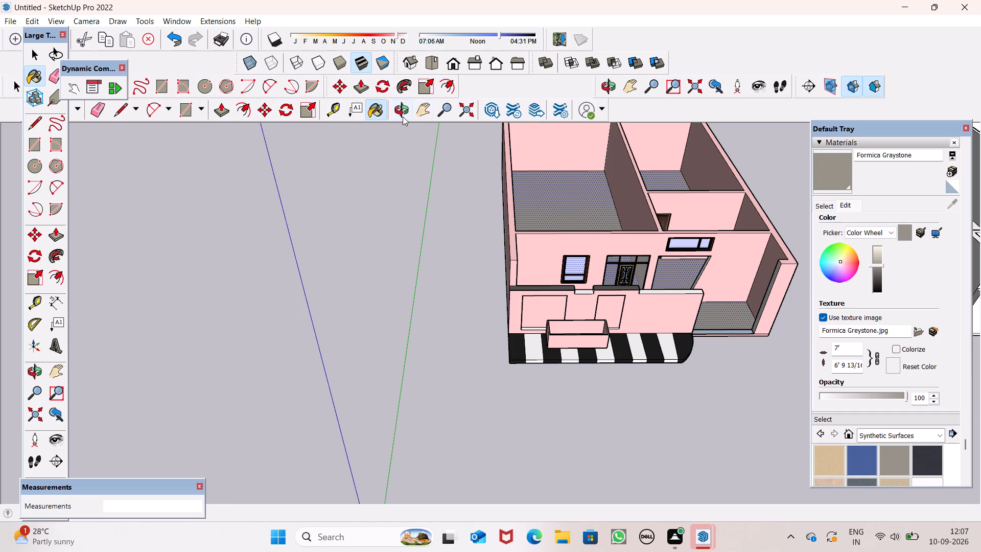
key("space")
key("space")
left_click(441, 339)
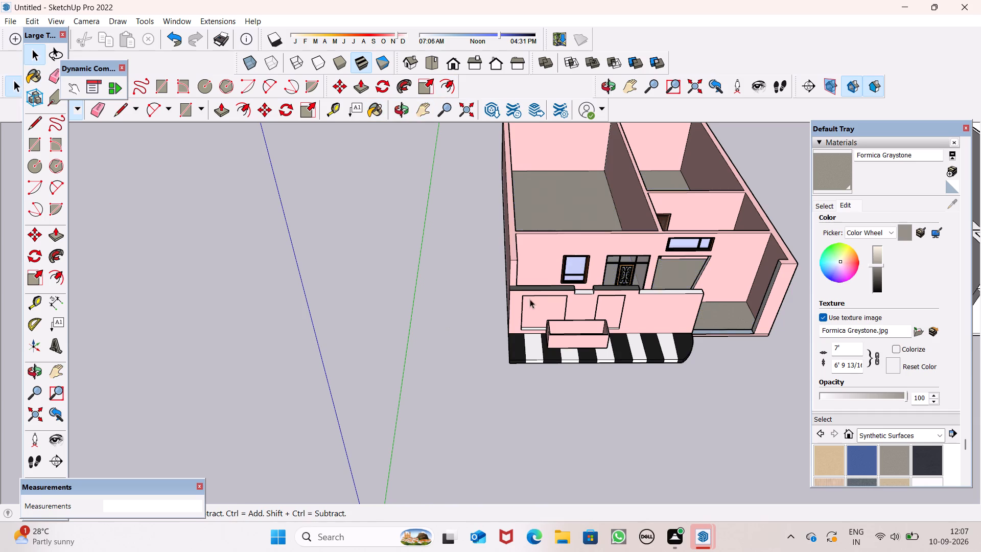
Paint the whole uncoloured second house with Color A01 from the Colors collection.
scroll(452, 294, "down", 7)
scroll(645, 344, "up", 5)
middle_click_drag(631, 324, 617, 323)
scroll(630, 324, "up", 1)
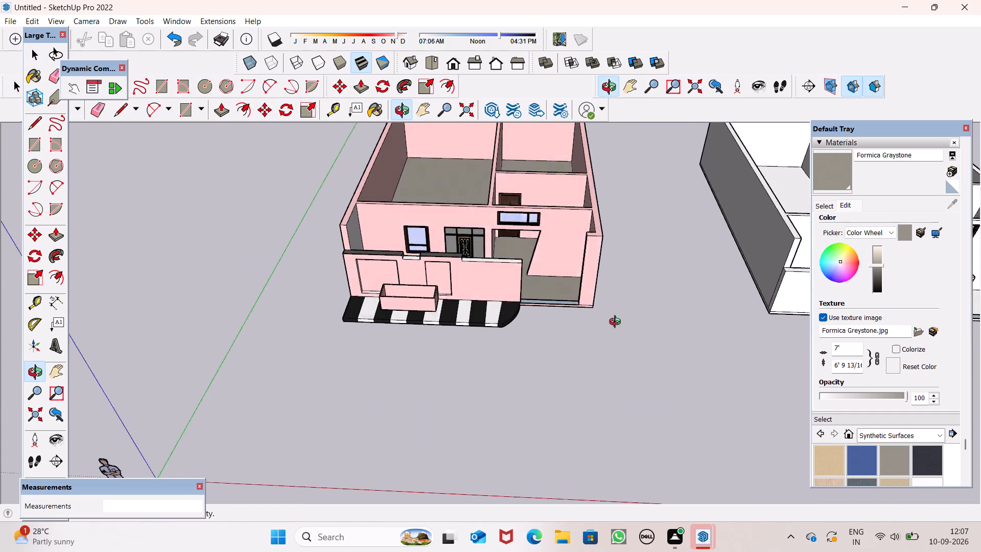
middle_click_drag(617, 323, 616, 323)
scroll(452, 233, "down", 7)
scroll(787, 257, "up", 4)
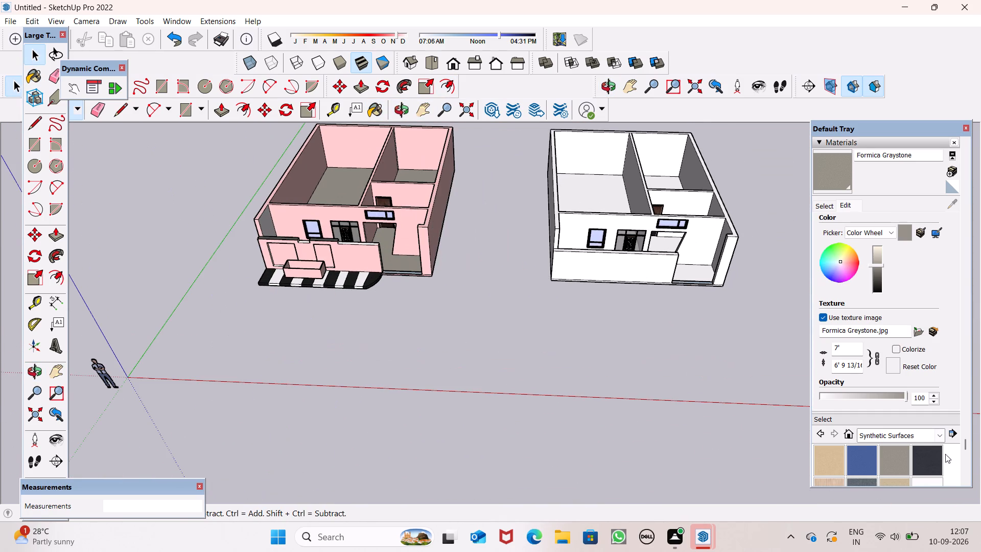
scroll(893, 463, "down", 5)
scroll(848, 412, "up", 2)
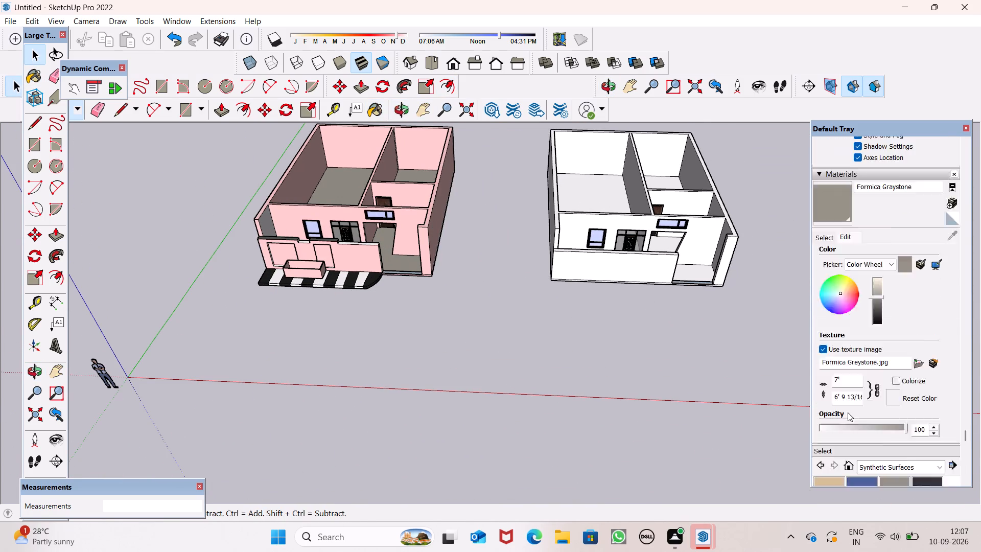
scroll(848, 412, "up", 1)
scroll(885, 433, "down", 6)
left_click(881, 343)
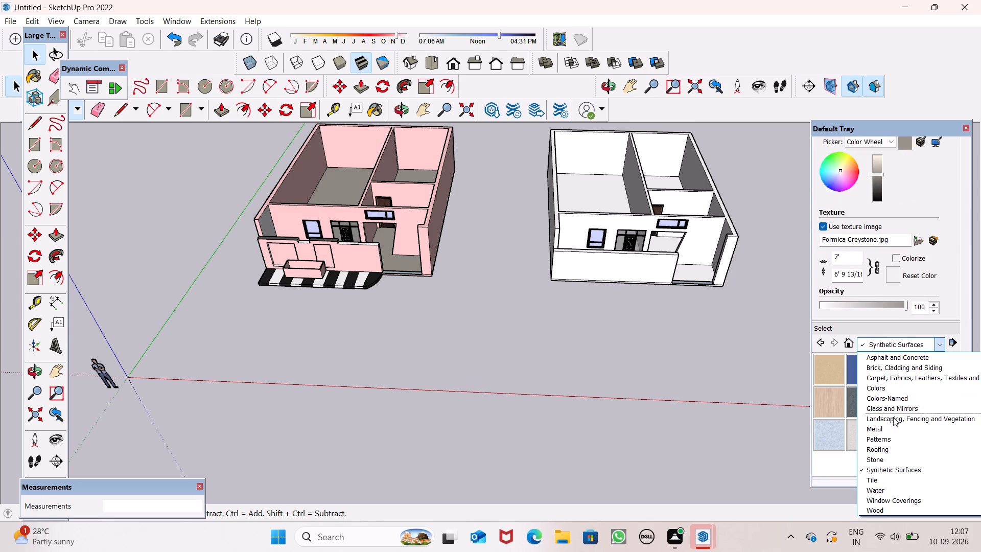
left_click(892, 388)
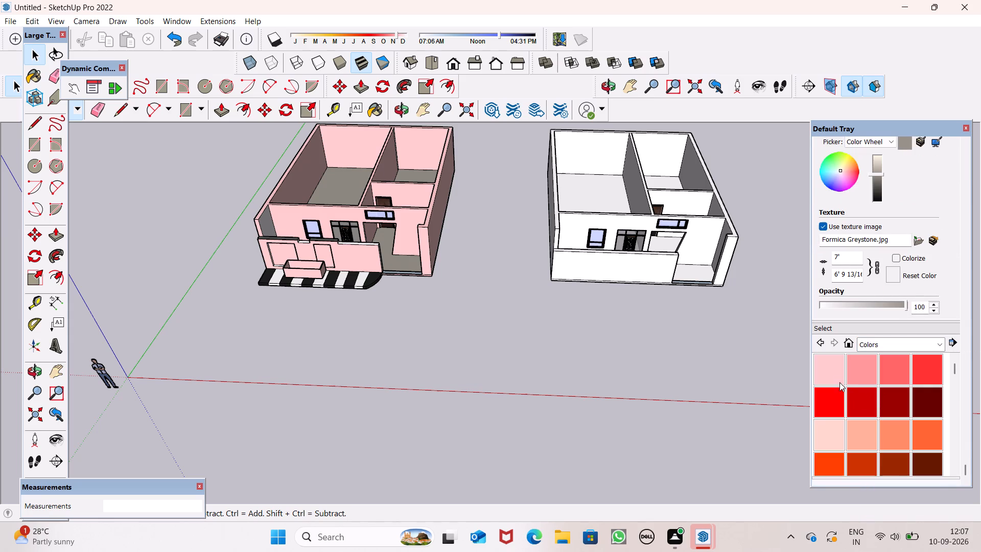
left_click(839, 377)
left_click(590, 187)
scroll(595, 193, "up", 5)
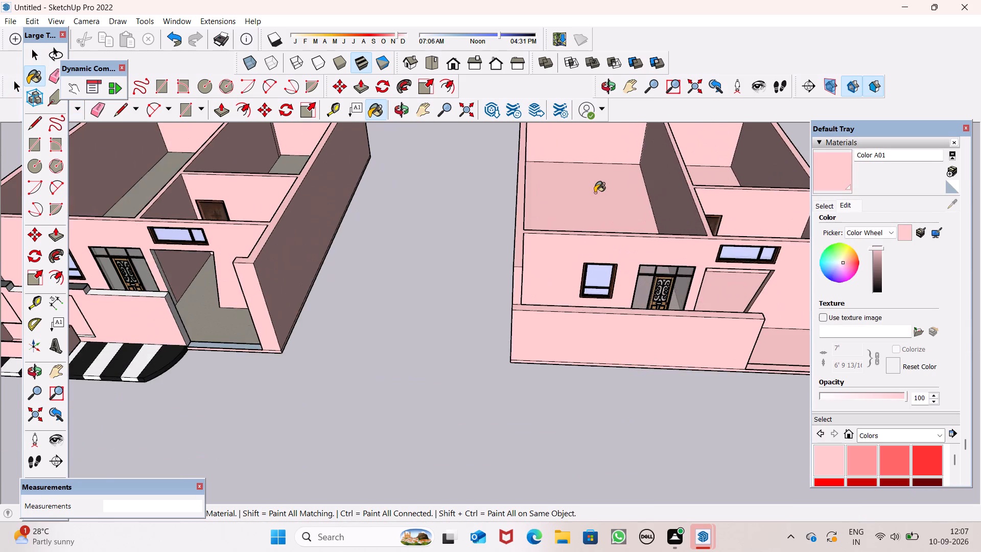
scroll(563, 216, "down", 5)
key("space")
key("space")
key("space")
Explode the second house, the one with the plain boundary wall, into separate geometry.
scroll(695, 306, "up", 5)
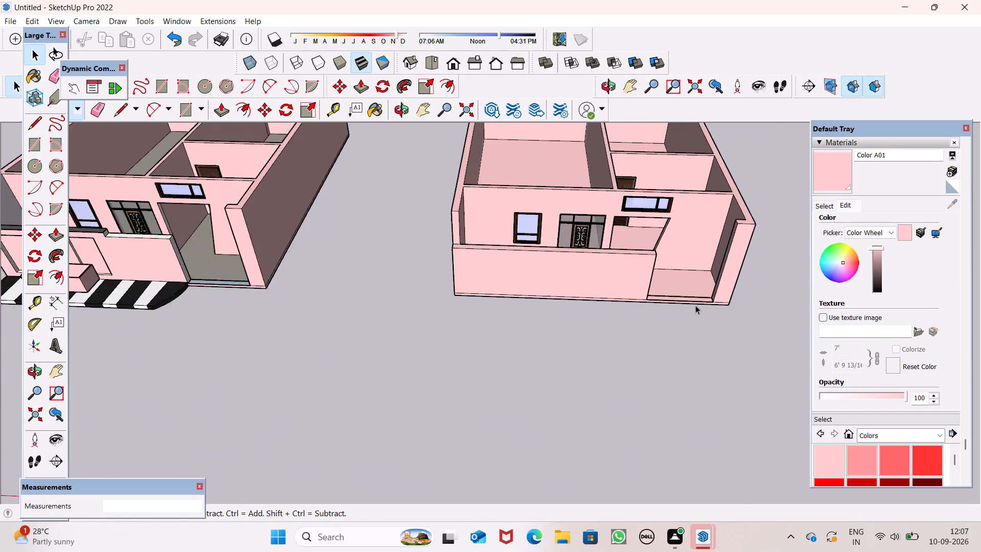
scroll(690, 292, "down", 4)
middle_click_drag(702, 300, 582, 303)
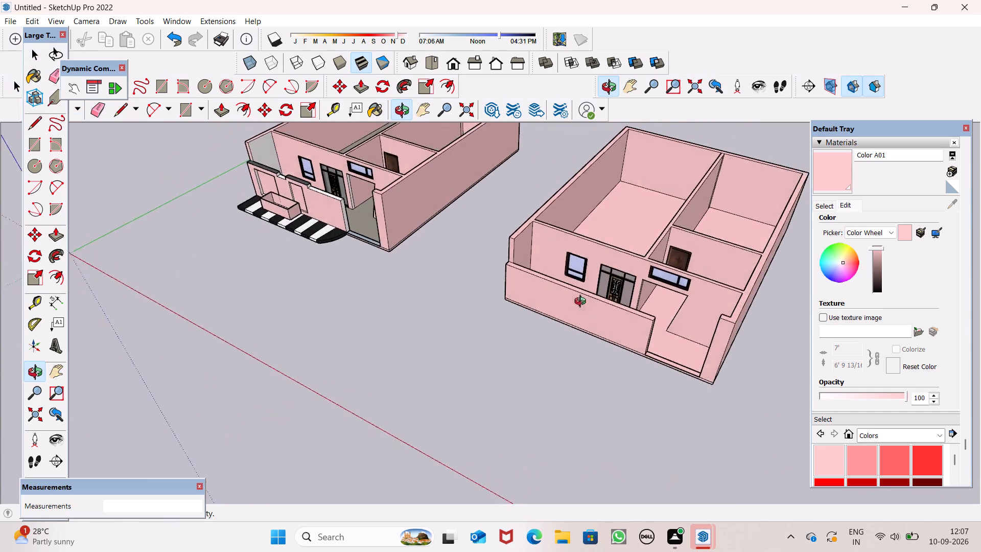
middle_click_drag(582, 303, 706, 279)
scroll(706, 279, "up", 1)
scroll(570, 262, "down", 4)
middle_click(599, 279)
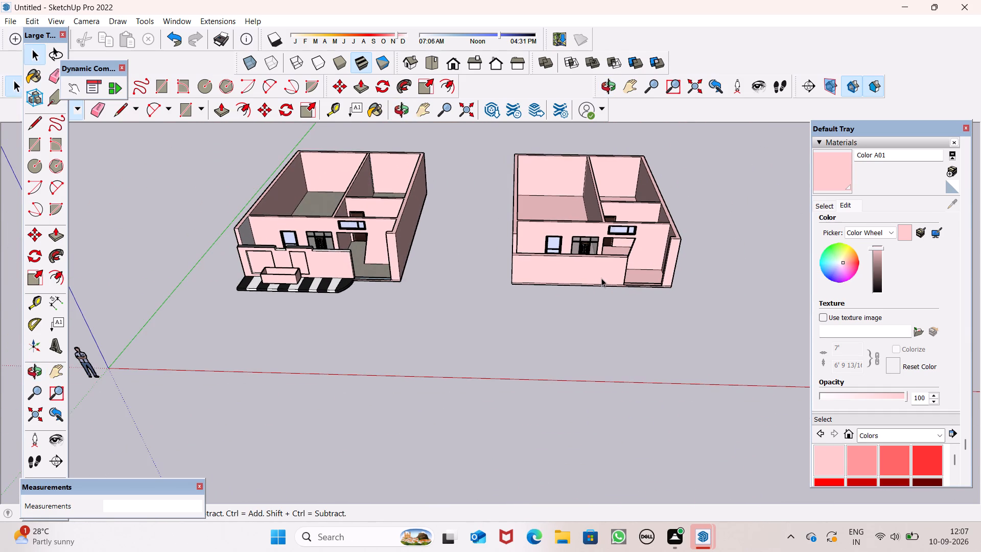
right_click(618, 267)
left_click(662, 348)
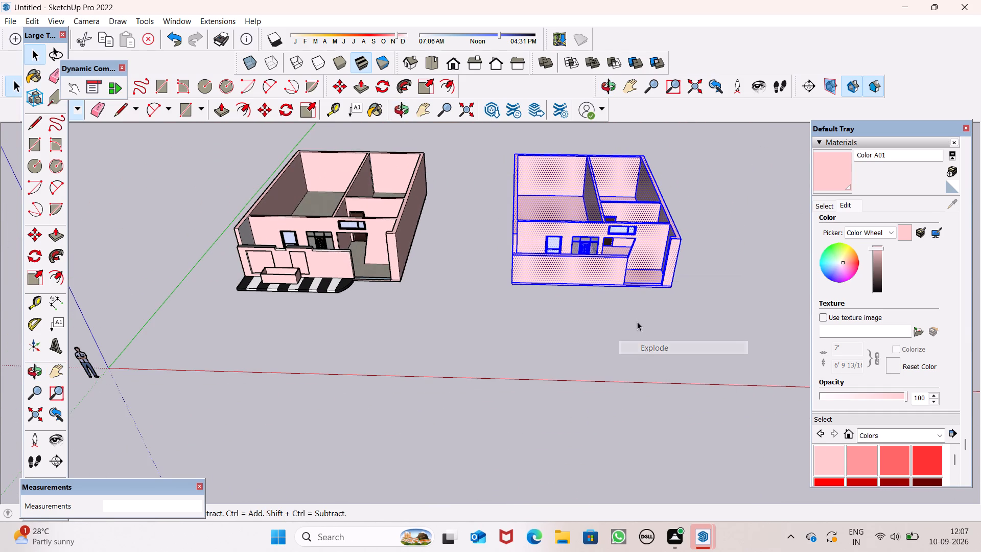
left_click(632, 316)
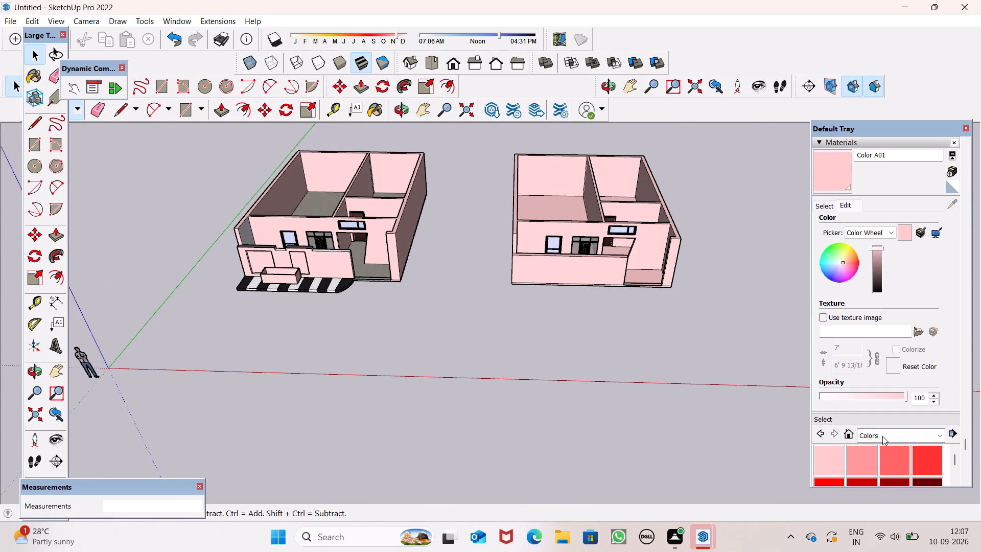
Paint the second house's floor with Formica Graystone from the Synthetic Surfaces materials.
left_click(942, 439)
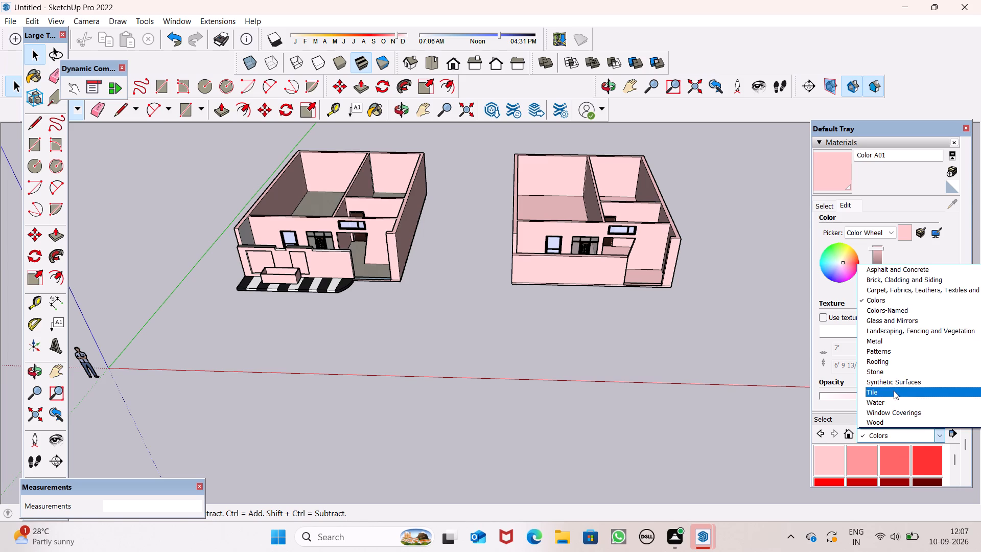
left_click(879, 385)
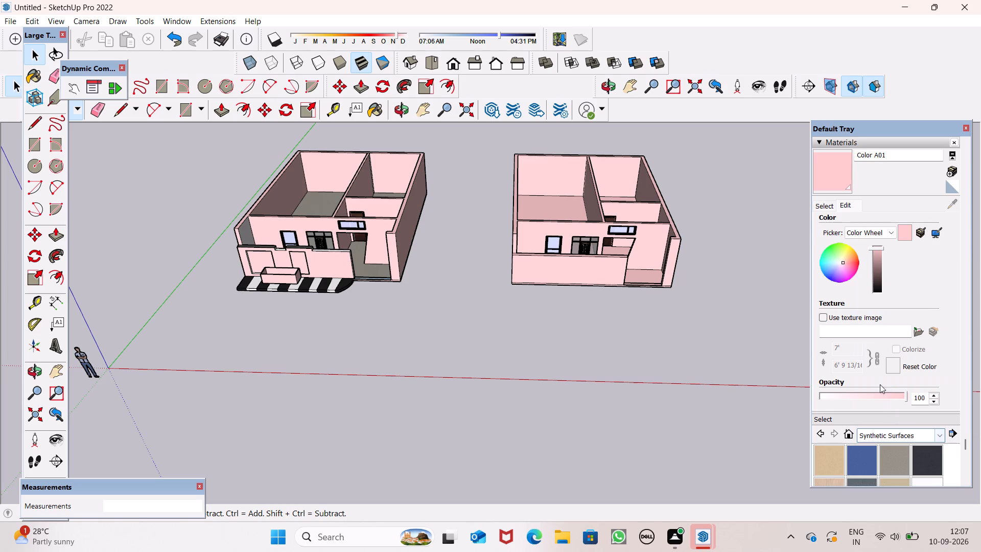
left_click_drag(891, 460, 890, 448)
scroll(624, 234, "up", 7)
left_click_drag(662, 328, 662, 320)
left_click(893, 457)
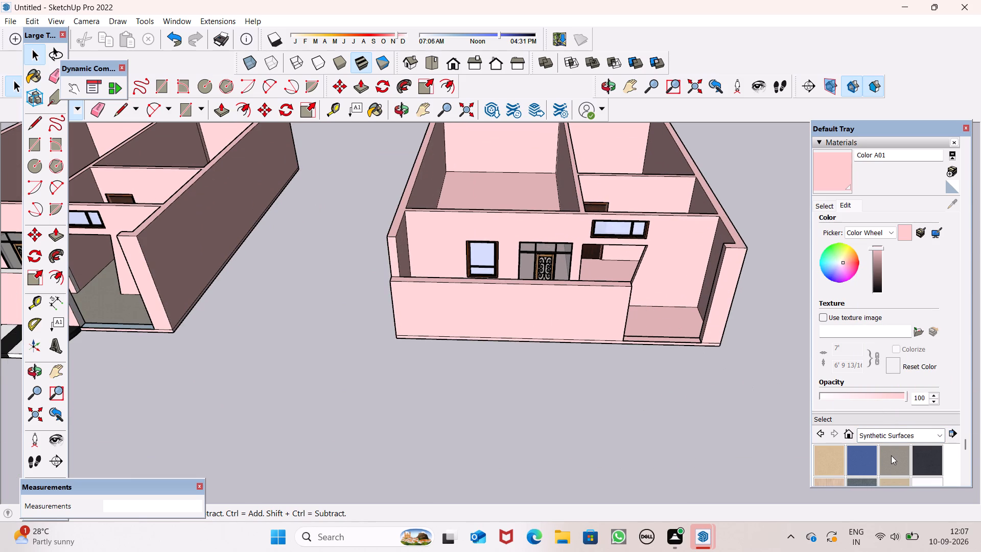
left_click(664, 323)
key("space")
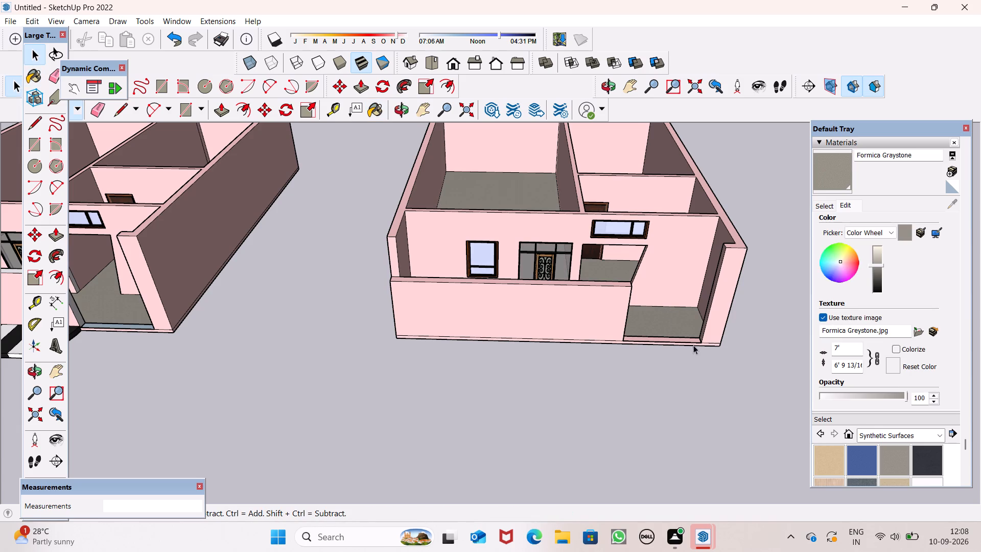
key("space")
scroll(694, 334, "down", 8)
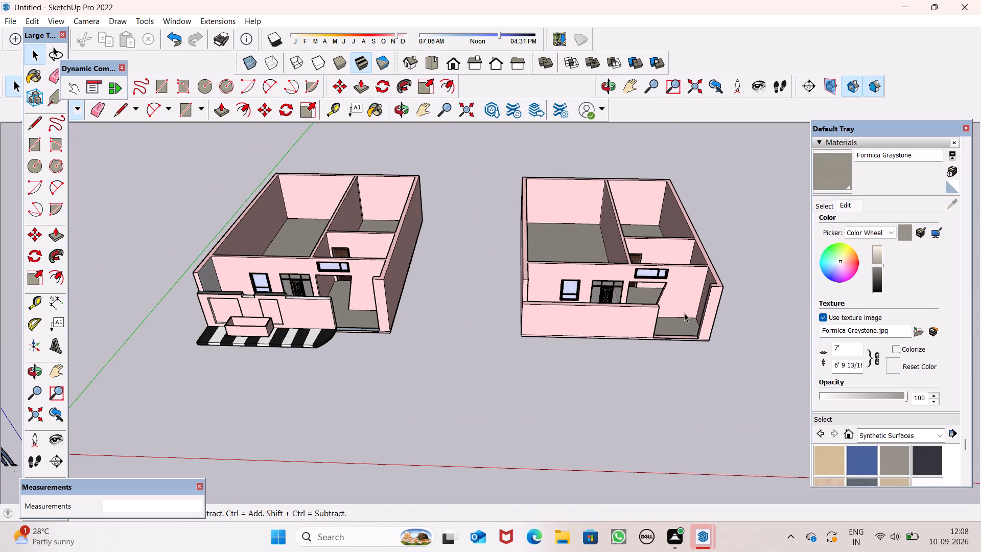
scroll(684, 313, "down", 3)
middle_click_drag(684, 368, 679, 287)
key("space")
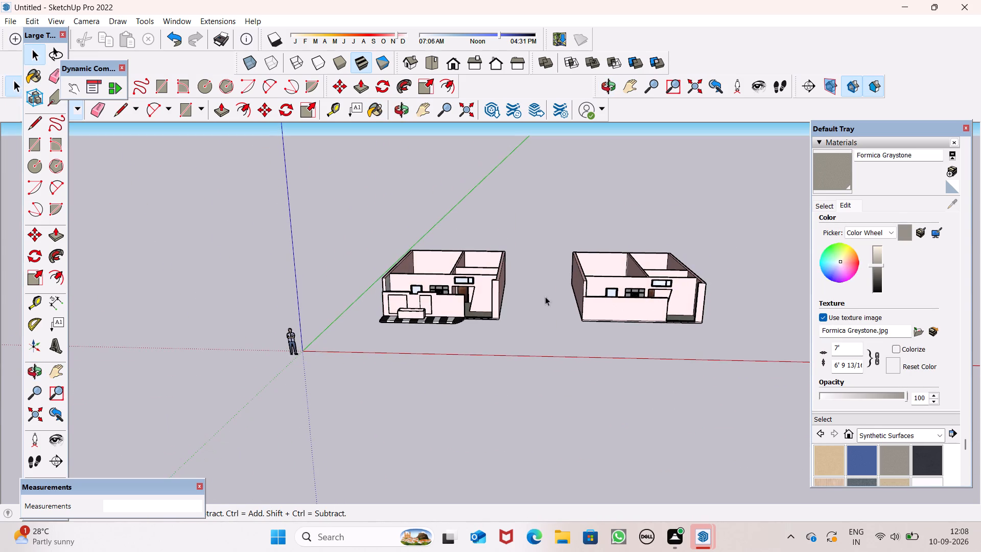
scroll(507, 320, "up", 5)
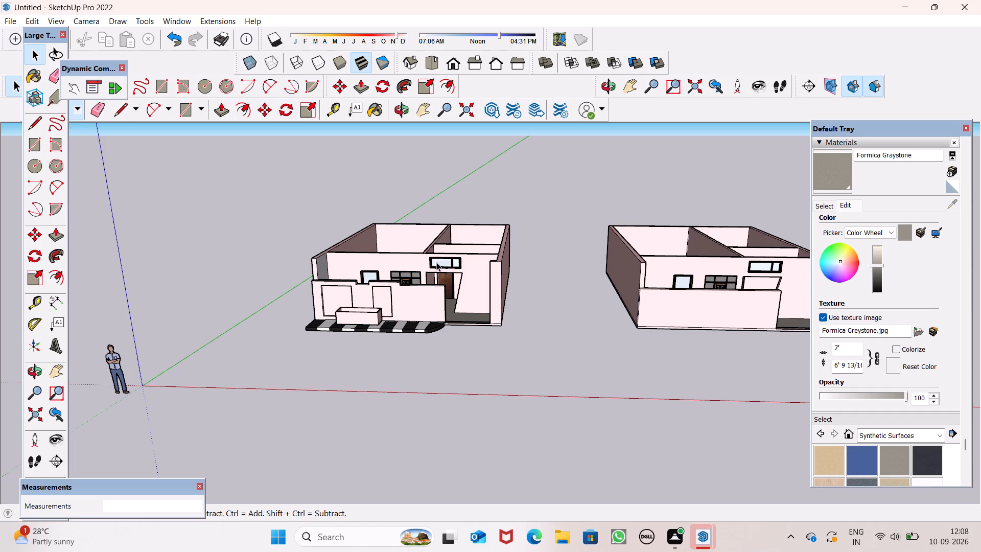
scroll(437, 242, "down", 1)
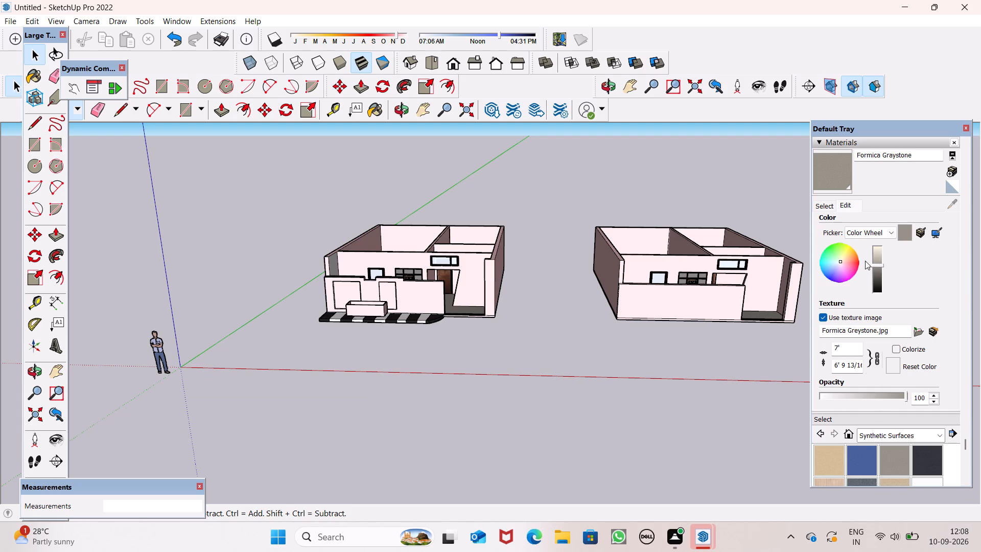
Search the 3D Warehouse components for "gate".
scroll(863, 238, "up", 14)
scroll(868, 282, "up", 3)
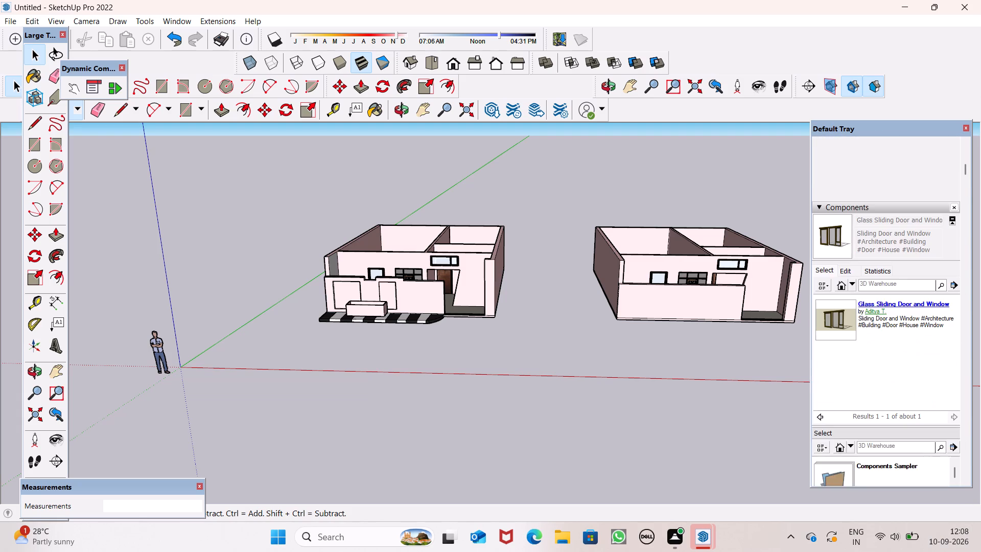
scroll(868, 282, "up", 1)
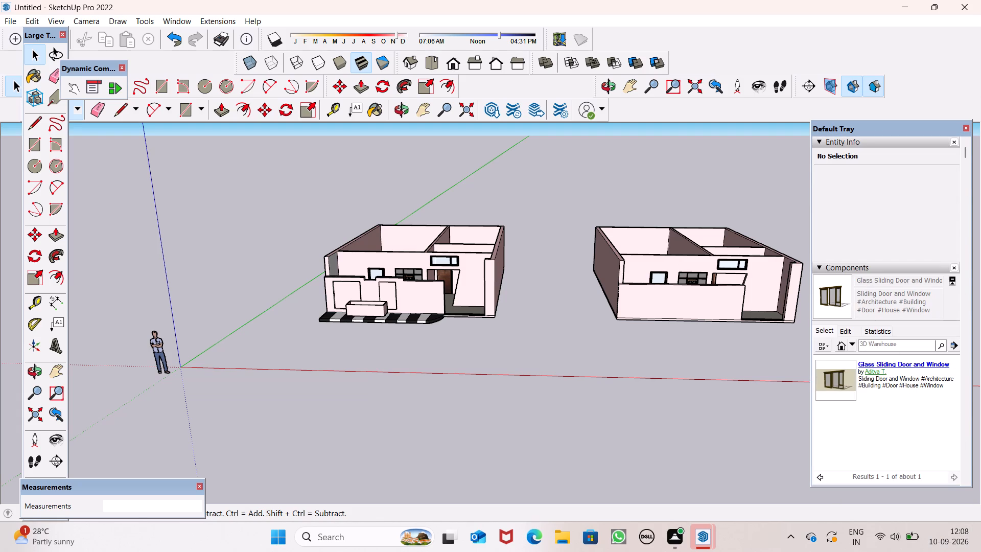
left_click(891, 346)
type("gate")
key("Return")
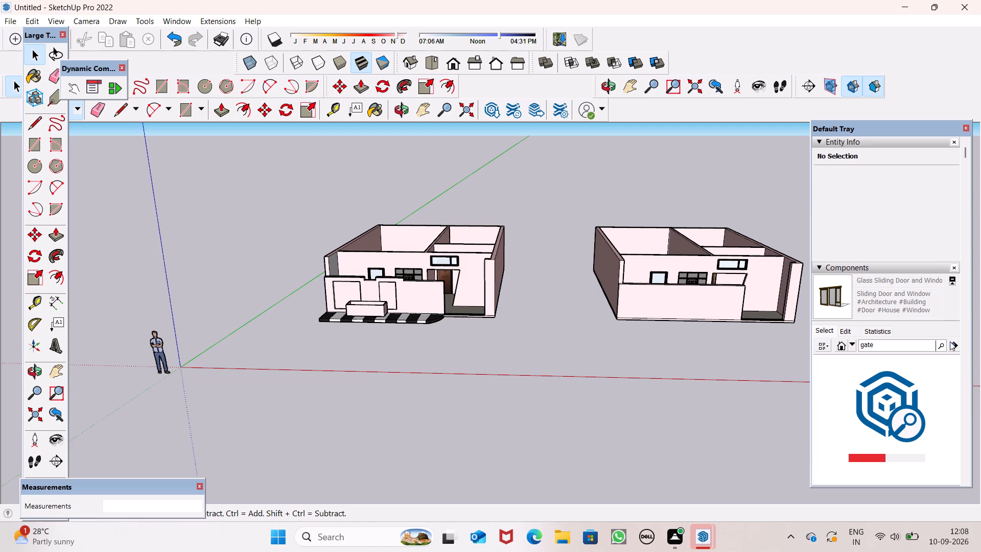
left_click(909, 350)
double_click(923, 345)
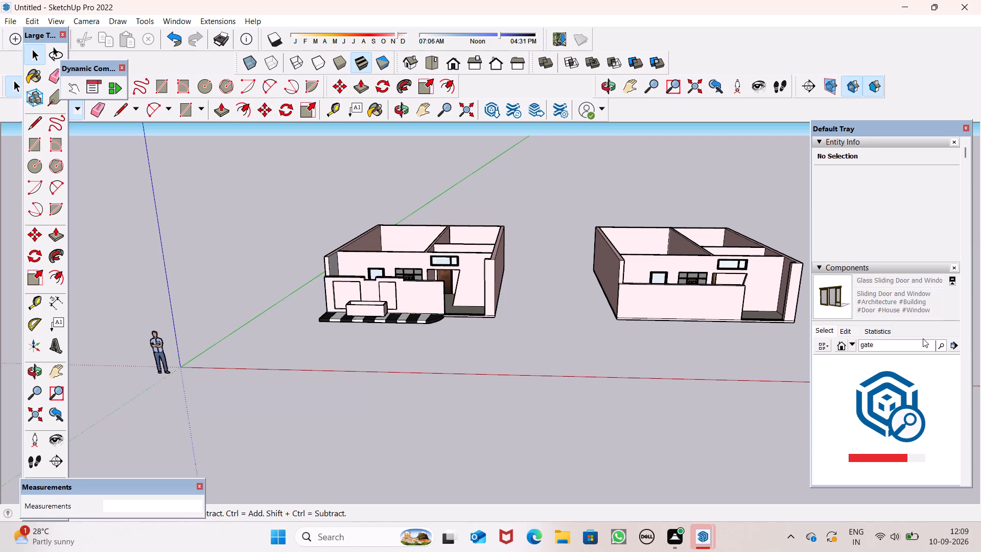
left_click(926, 347)
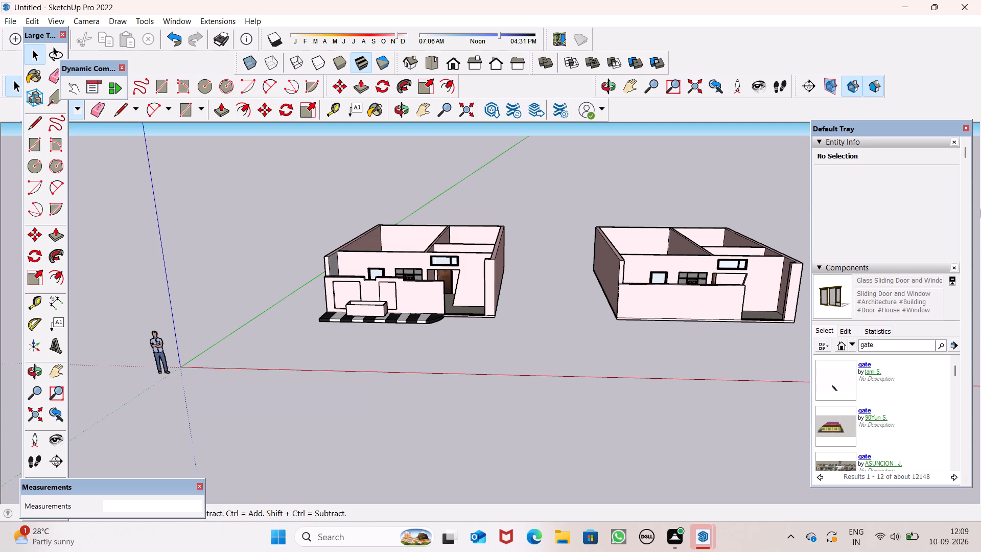
Browse the gate search results and open the GATE collection whose thumbnail shows a double iron gate.
scroll(858, 427, "down", 5)
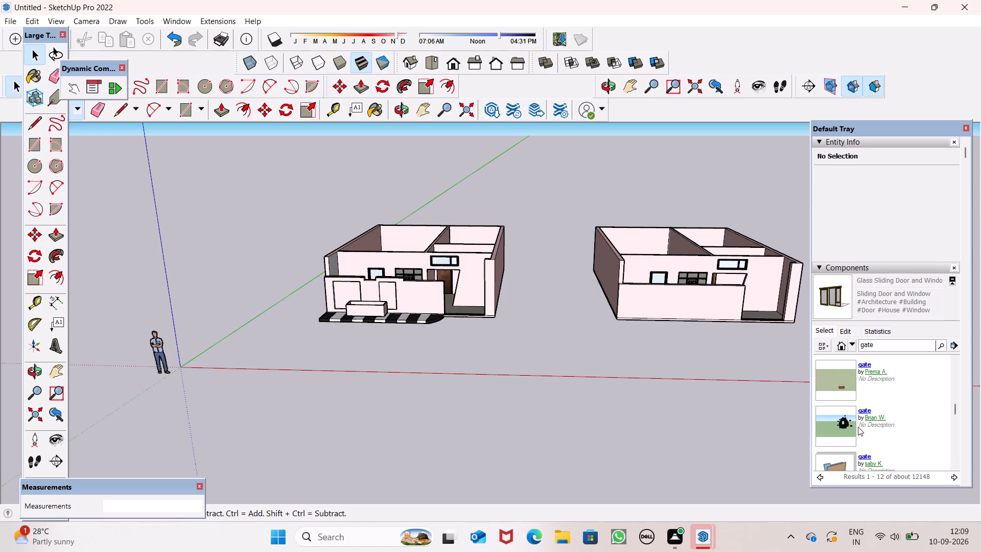
scroll(858, 427, "up", 2)
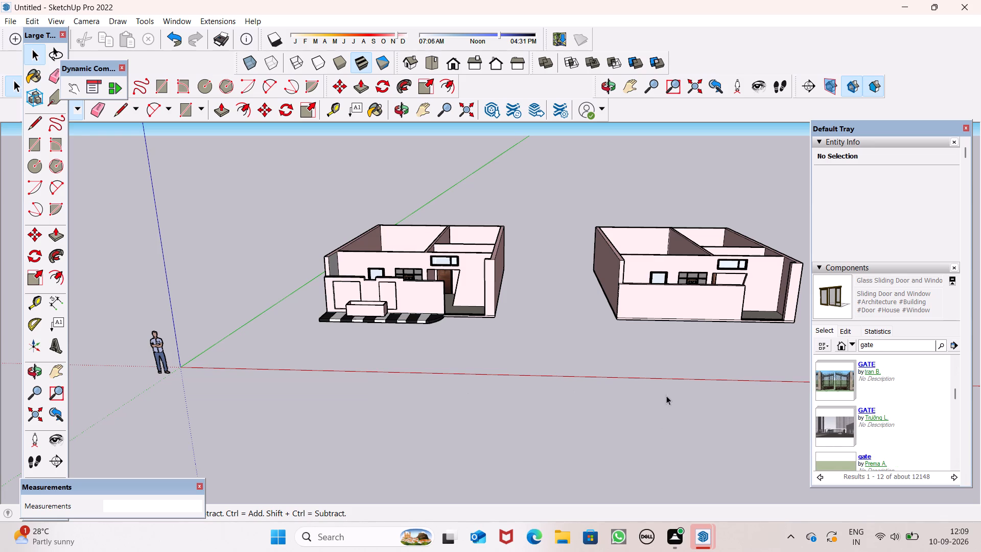
scroll(799, 378, "up", 1)
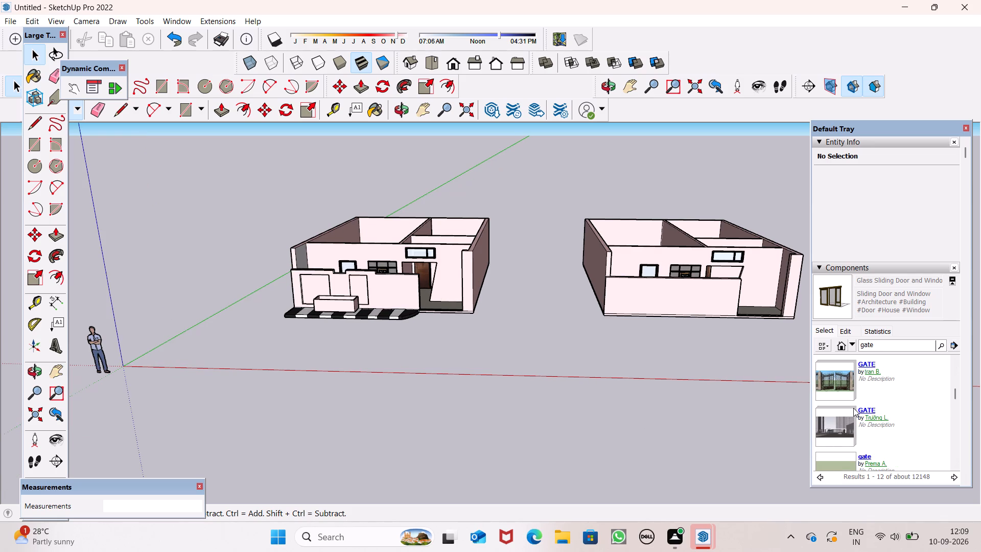
scroll(853, 410, "down", 4)
scroll(853, 410, "up", 2)
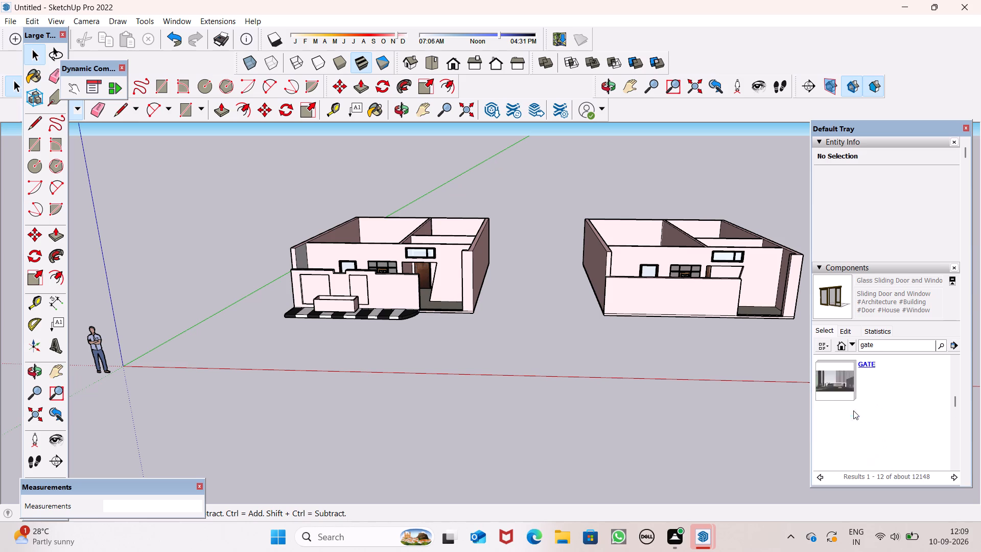
scroll(853, 410, "up", 10)
scroll(850, 414, "down", 2)
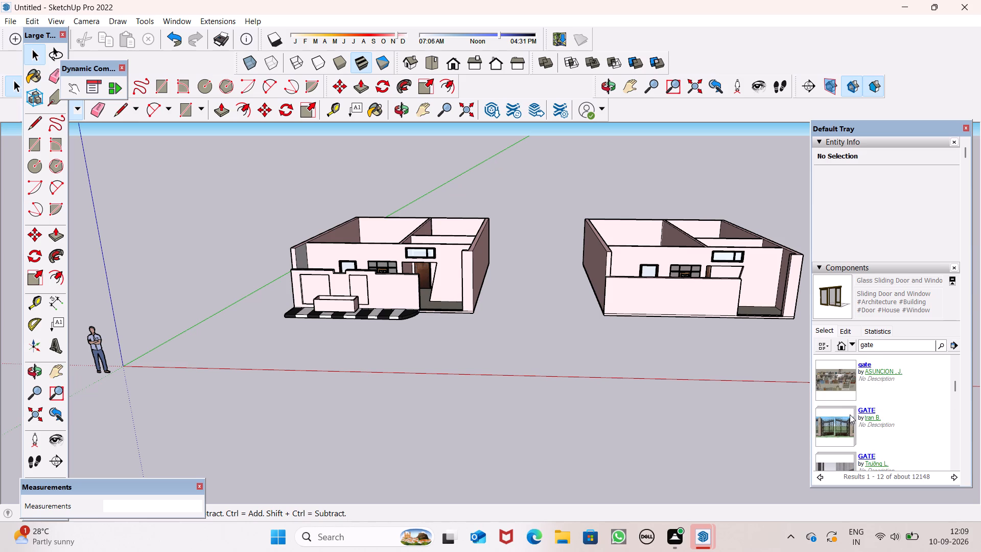
left_click(839, 421)
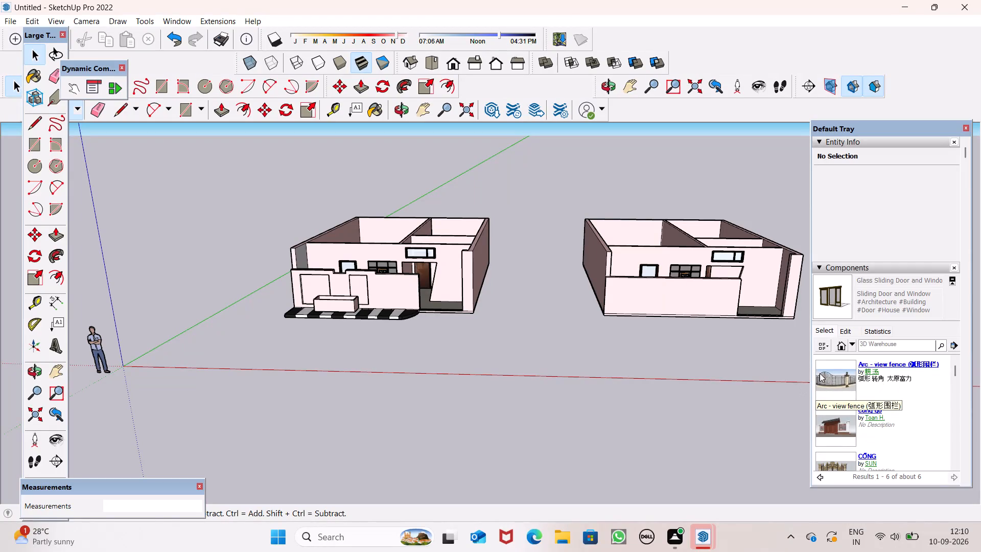
Insert the "Old gate - Portão antigo" component on the ground in front of the two houses.
scroll(852, 421, "down", 3)
scroll(842, 425, "up", 2)
scroll(835, 429, "down", 2)
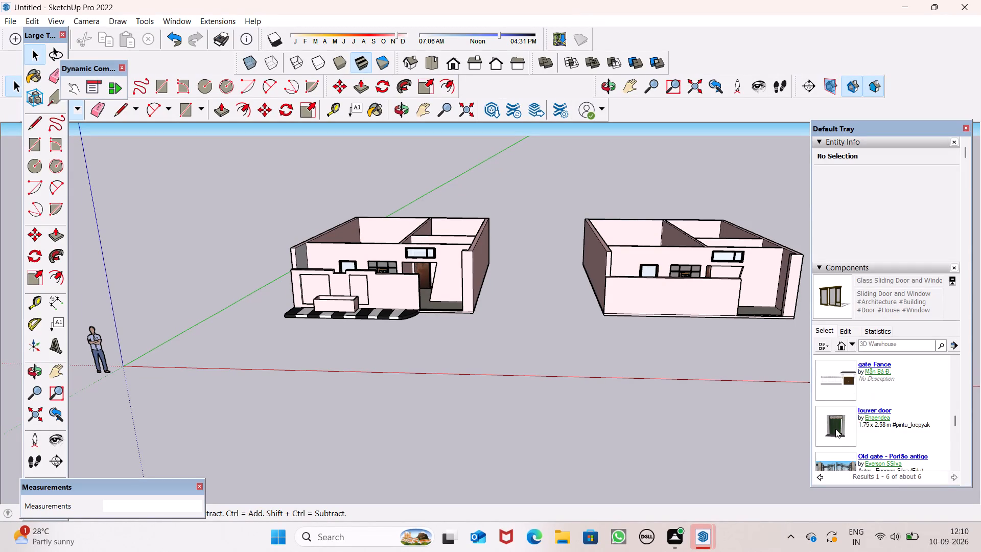
scroll(835, 429, "down", 1)
left_click(834, 432)
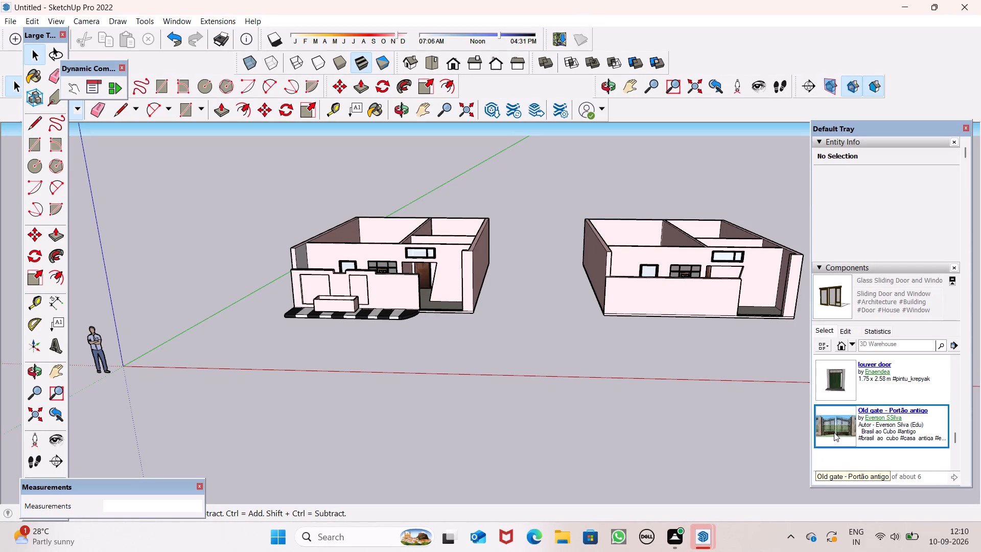
left_click(826, 411)
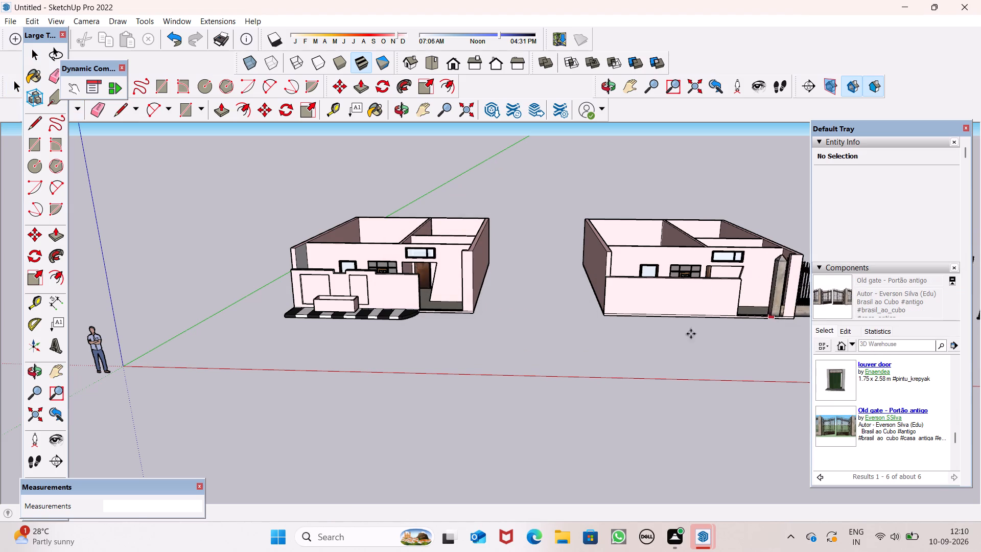
left_click(316, 404)
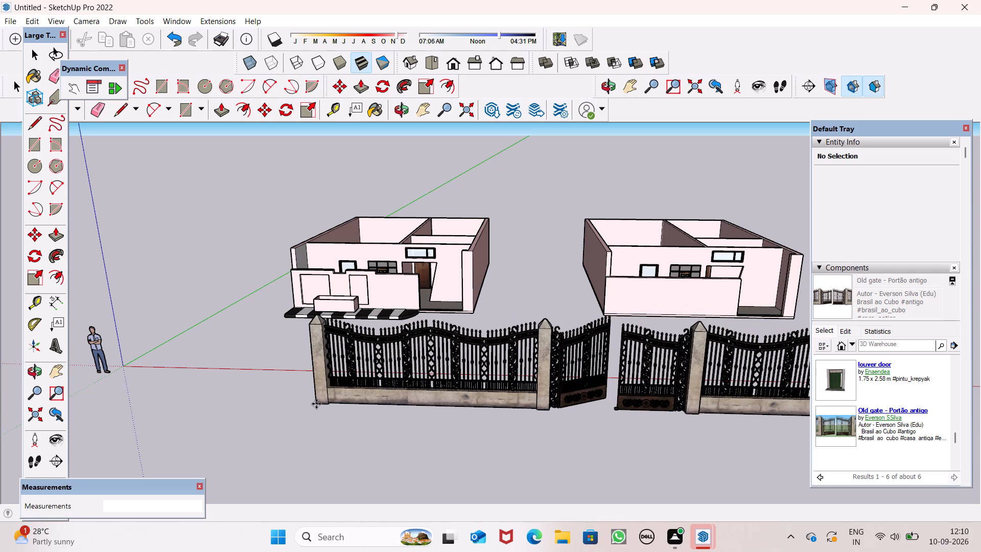
Explode the placed old gate component and move the gate about 6' 4 1/2" forward, away from the houses.
scroll(305, 324, "down", 7)
right_click(431, 369)
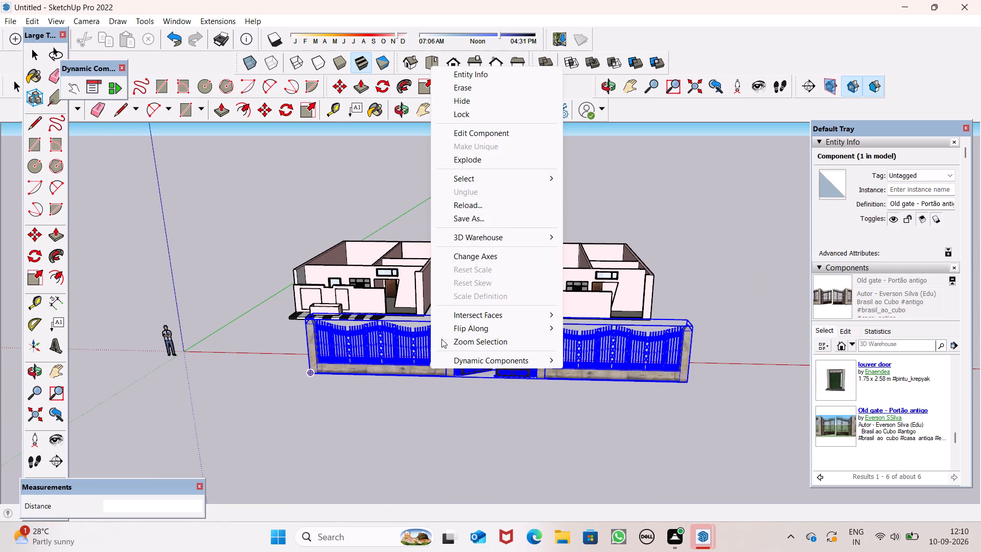
left_click(487, 152)
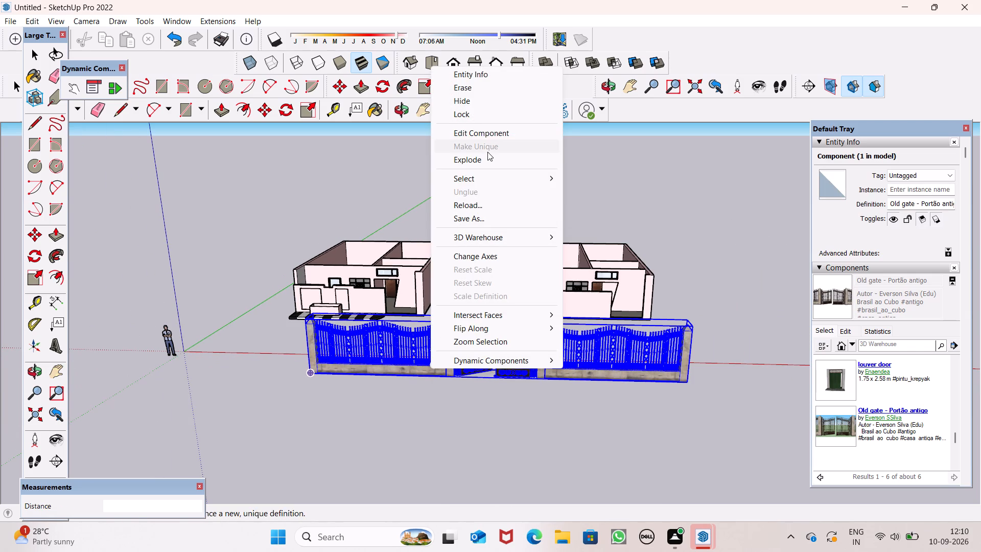
left_click(484, 165)
left_click(464, 401)
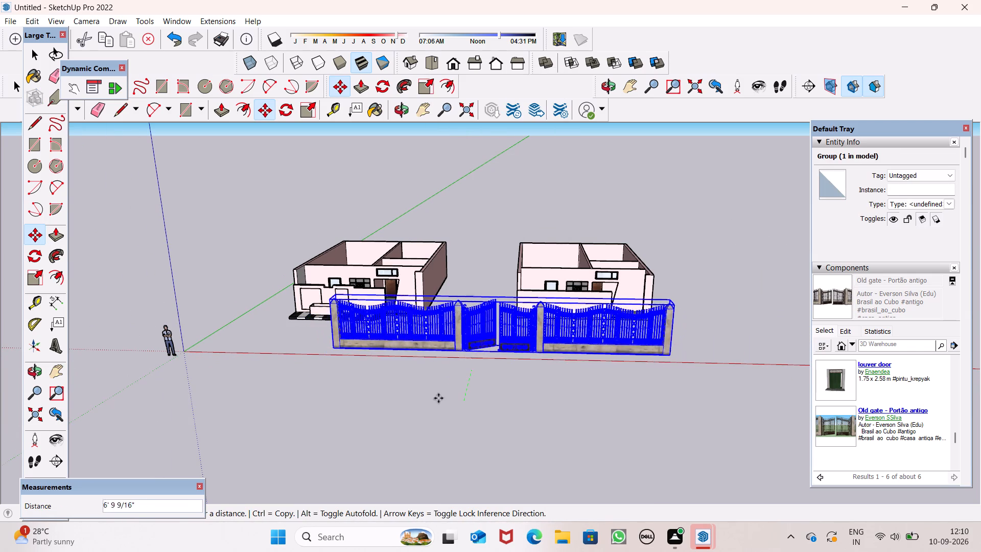
left_click(440, 417)
Explode the gate group into its sections and shift them about 2' 5" along the red axis.
right_click(453, 387)
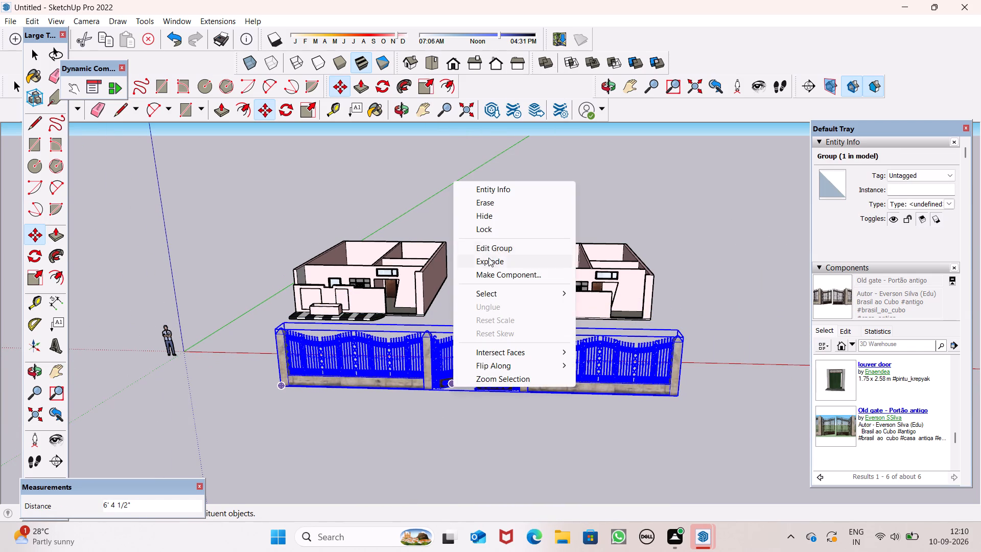
left_click(488, 258)
left_click(544, 428)
left_click(529, 427)
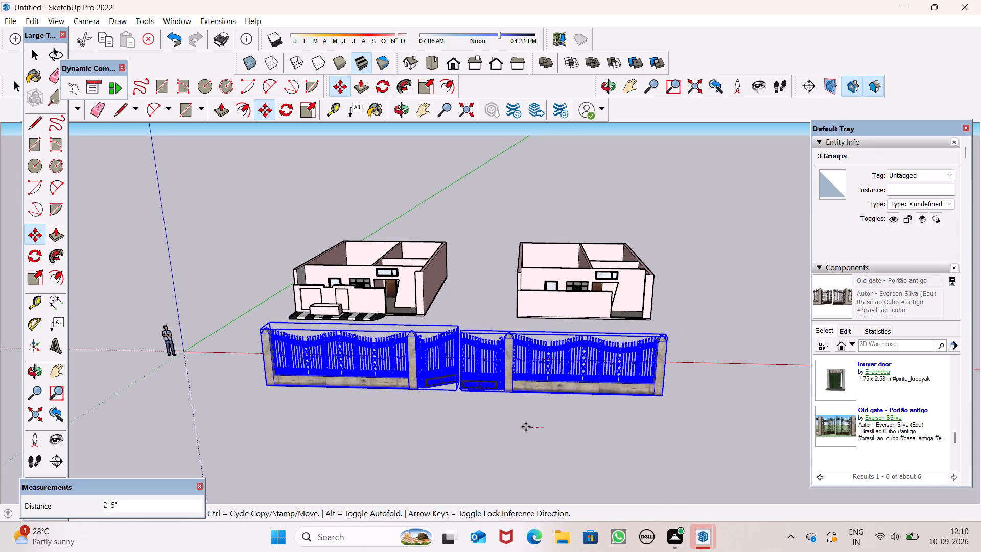
Explode the three gate groups so the stone pillars and fence sections are separate, then clear the selection.
right_click(489, 381)
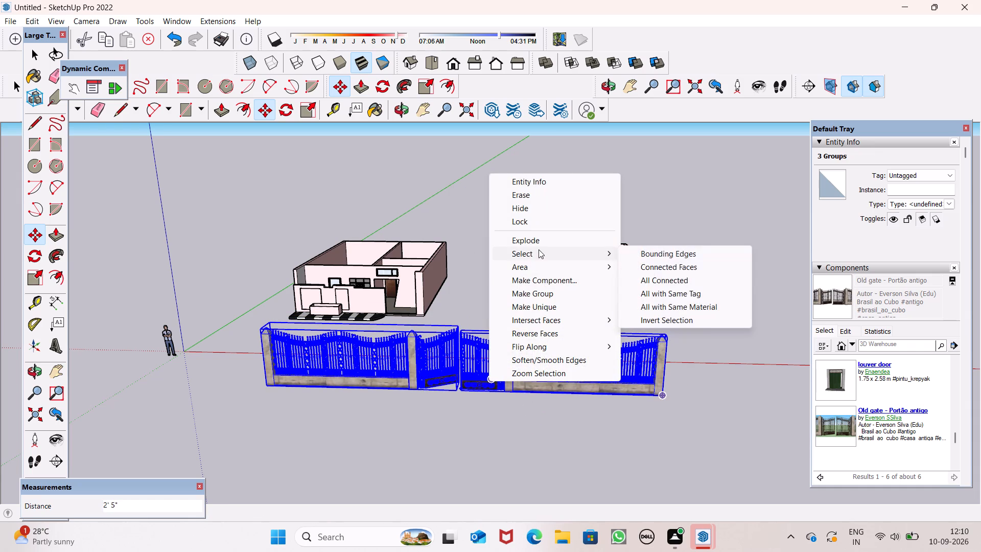
left_click(542, 242)
key("Return")
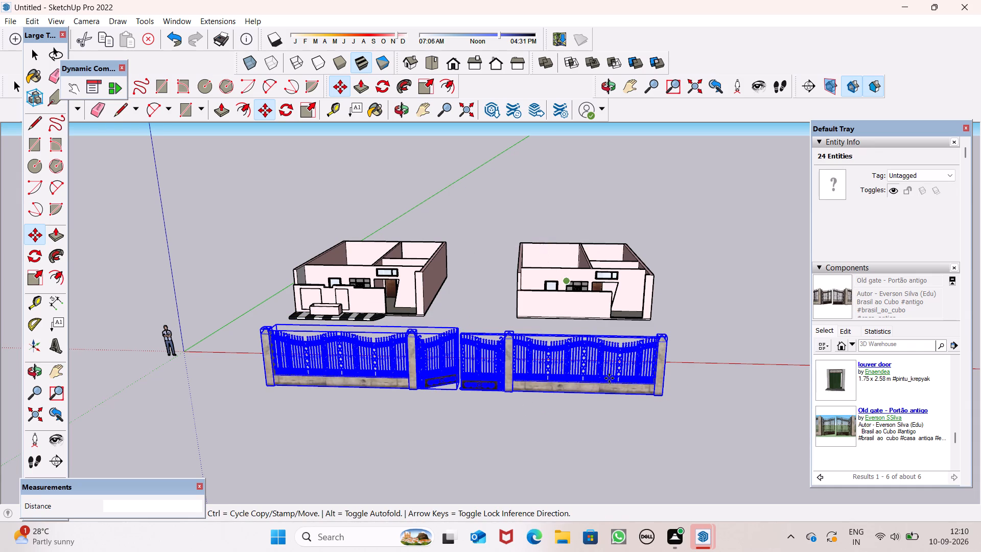
left_click(620, 417)
key("space")
key("space")
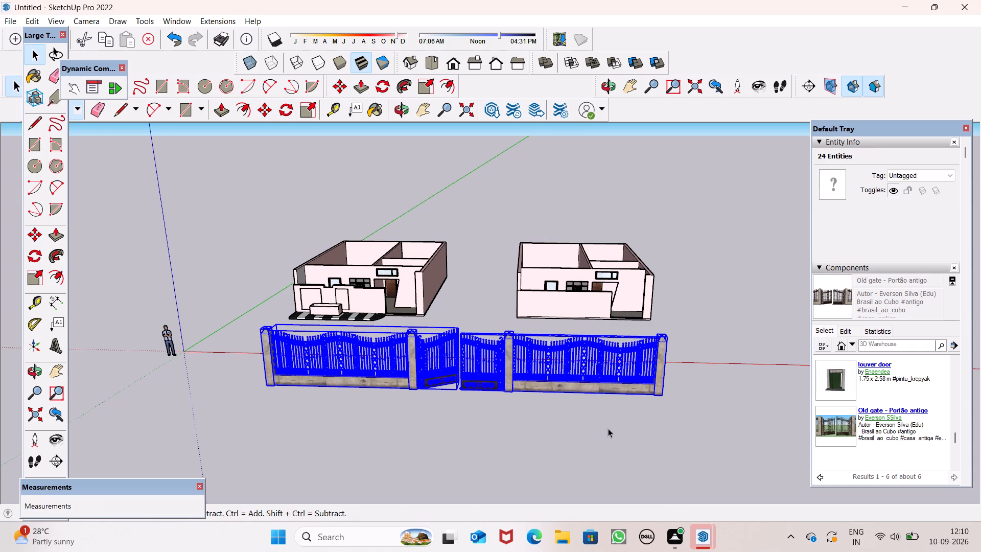
key("Return")
left_click(608, 428)
left_click(509, 369)
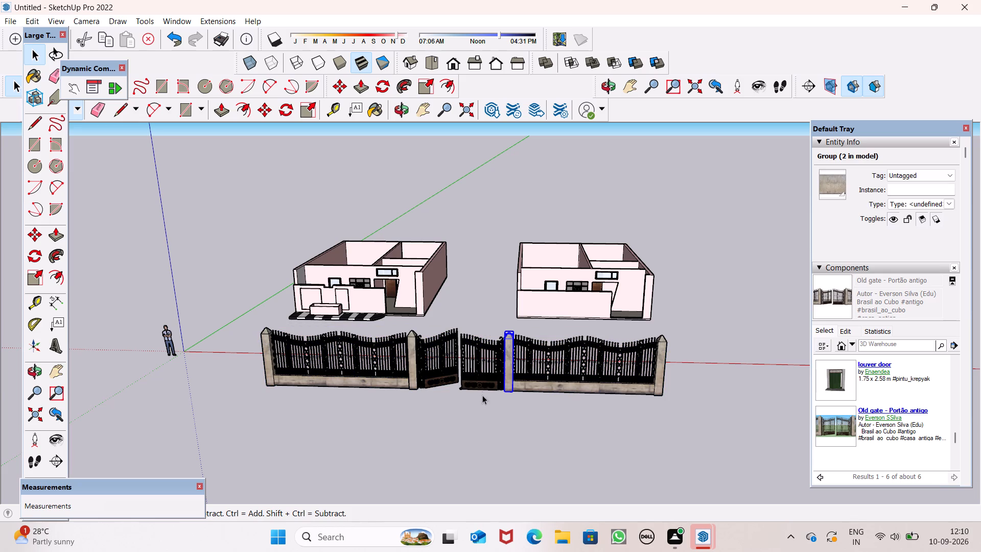
left_click(481, 410)
Explode the iron fence group containing the straight gate leaf, on the side farther from the origin.
scroll(505, 370, "up", 13)
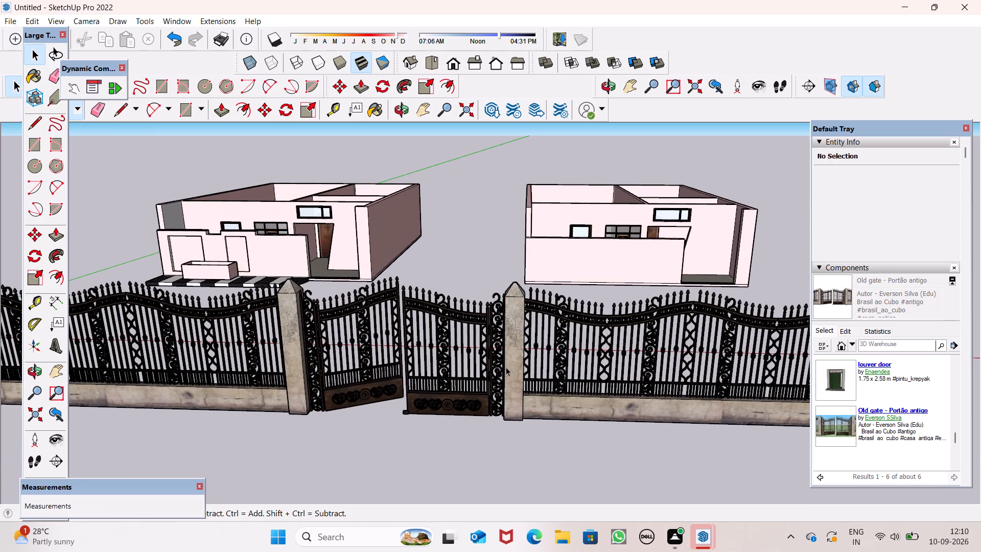
scroll(506, 357, "up", 6)
left_click(507, 352)
left_click(406, 361)
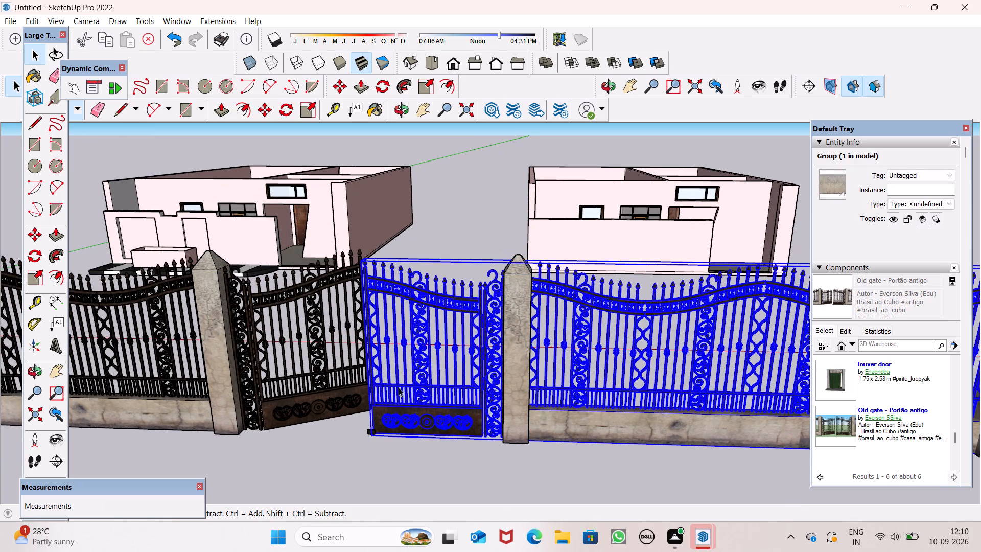
scroll(411, 402, "down", 5)
right_click(454, 429)
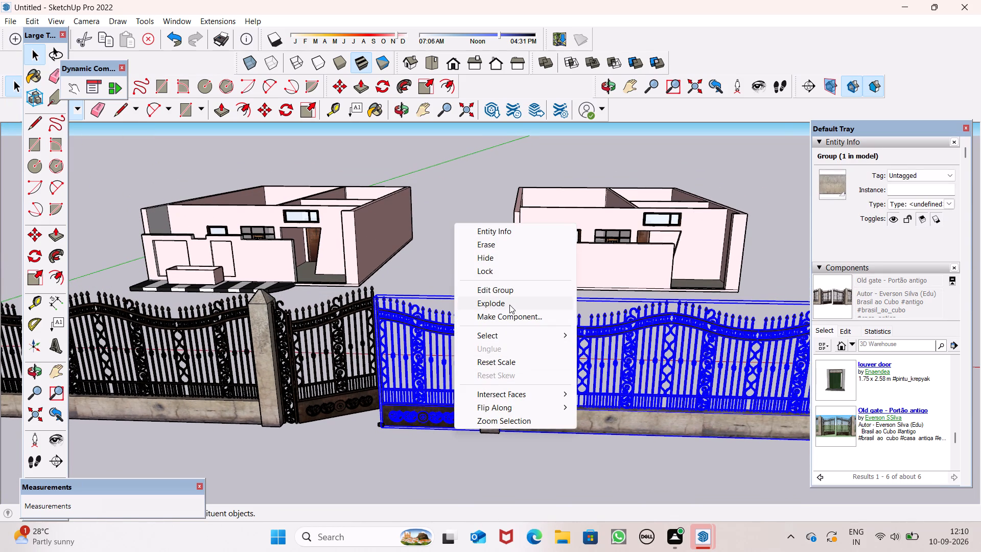
left_click(509, 305)
left_click(505, 480)
left_click(448, 411)
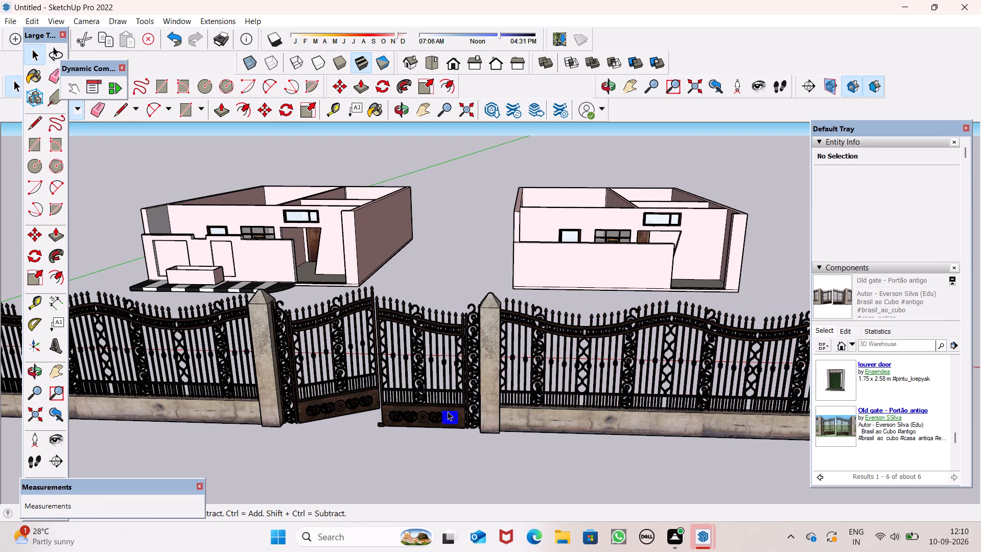
left_click(447, 453)
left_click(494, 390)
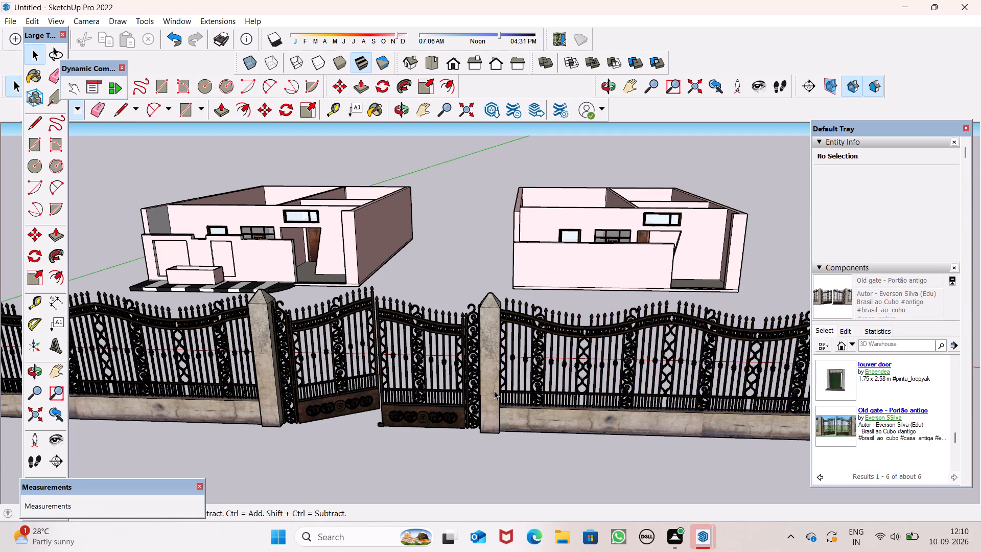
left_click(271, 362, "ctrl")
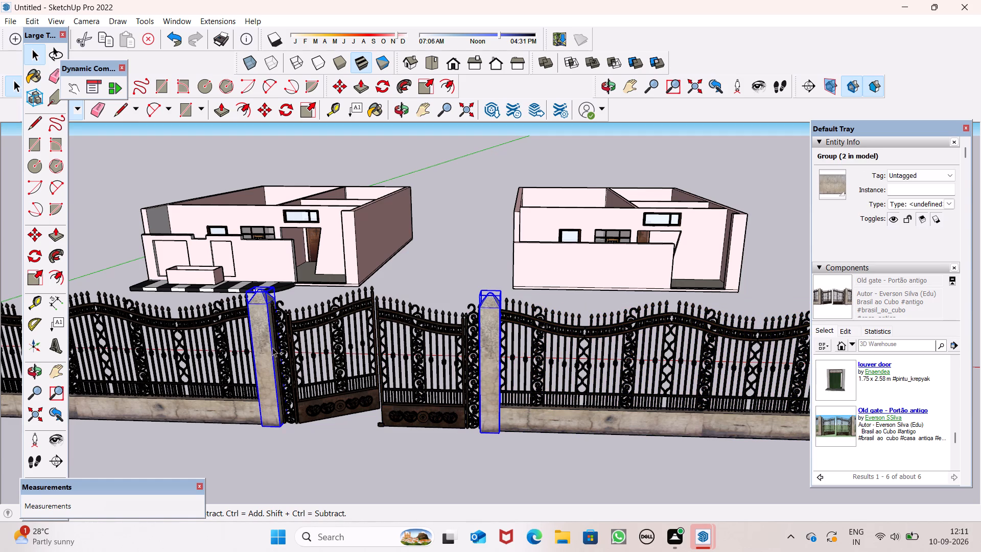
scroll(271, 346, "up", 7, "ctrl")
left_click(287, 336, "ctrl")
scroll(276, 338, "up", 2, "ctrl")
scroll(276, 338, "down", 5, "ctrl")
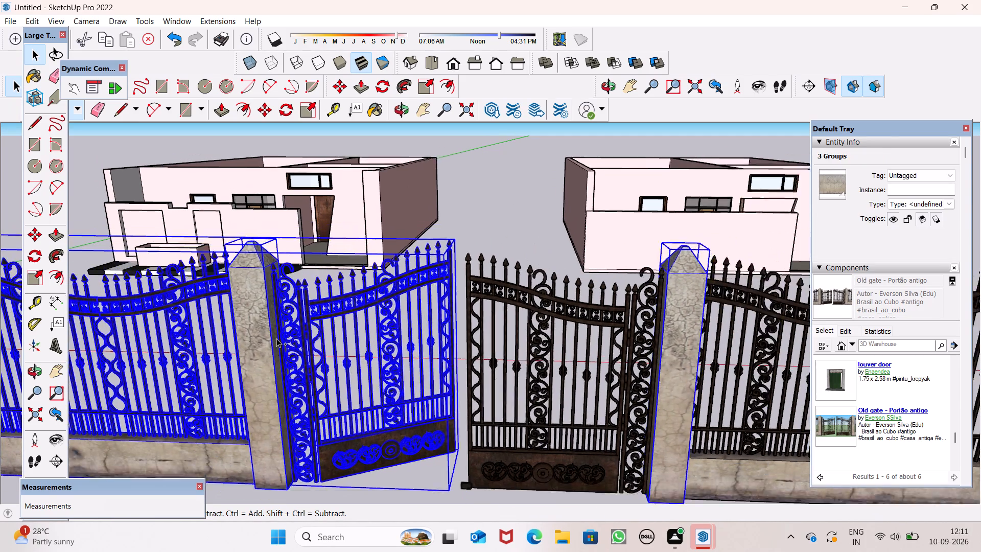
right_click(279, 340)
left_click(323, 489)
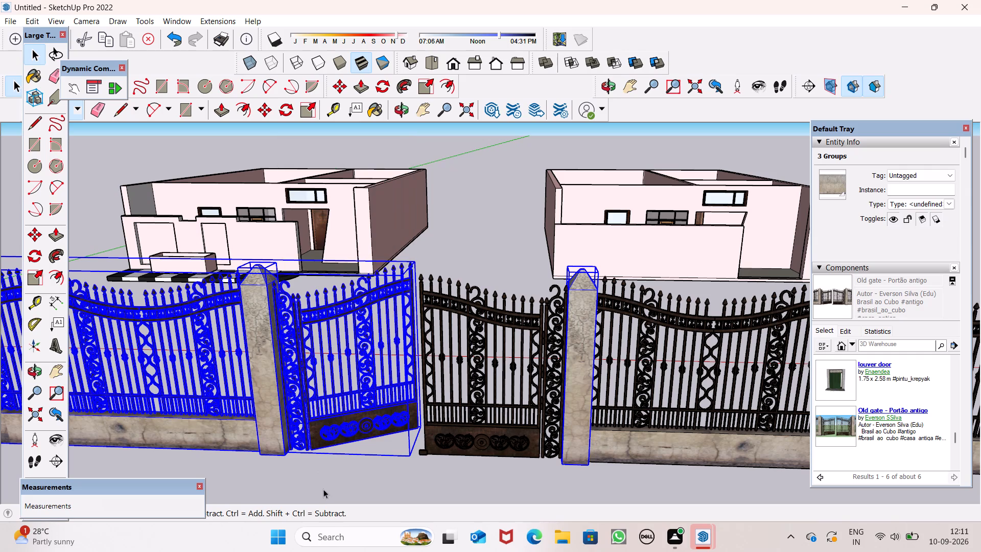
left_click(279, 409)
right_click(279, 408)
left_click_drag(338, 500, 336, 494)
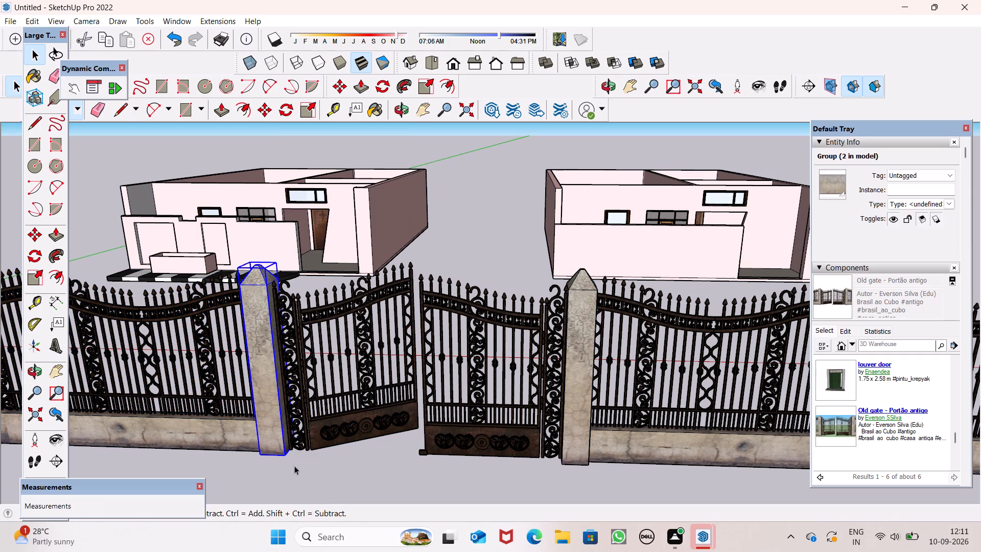
Explode the iron fence group containing the angled gate leaf, on the side nearer the origin.
left_click(212, 410)
right_click(211, 409)
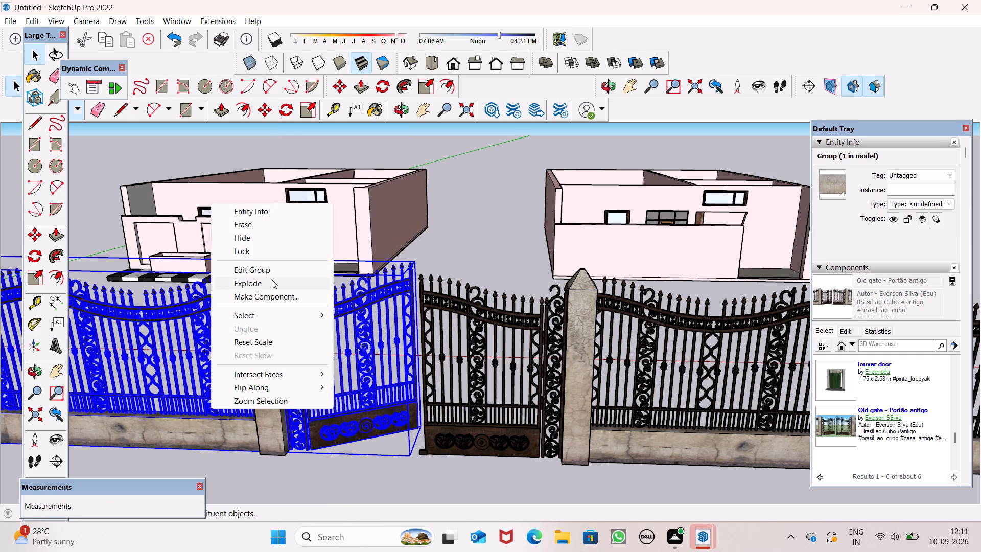
left_click(272, 280)
Select both stone entrance pillars, their adjoining scrollwork strips, the angled gate leaf and one bar of the straight leaf.
left_click(274, 453)
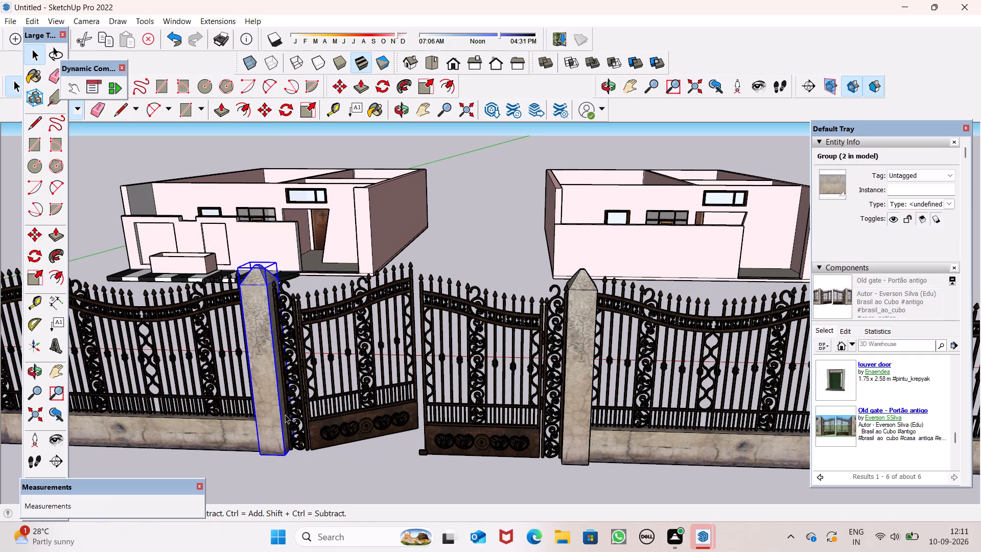
left_click(311, 394, "ctrl")
left_click(292, 380, "ctrl")
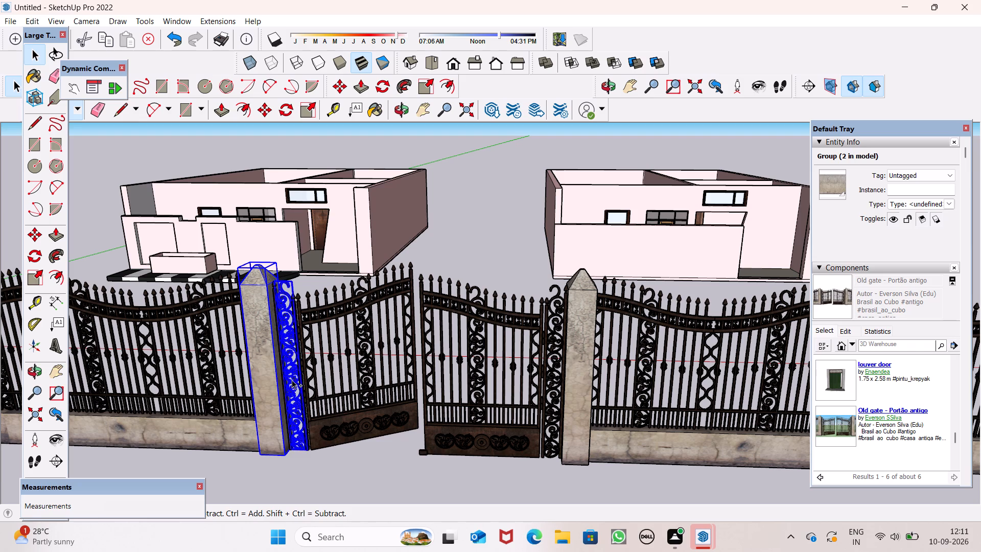
left_click(317, 374, "ctrl")
left_click(458, 392, "ctrl")
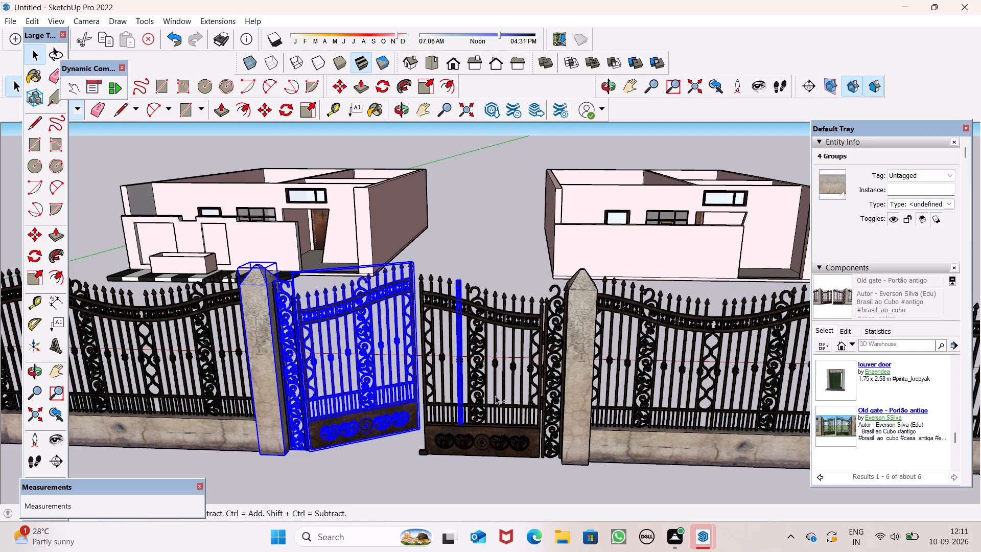
left_click(554, 383, "ctrl")
left_click(577, 374, "ctrl")
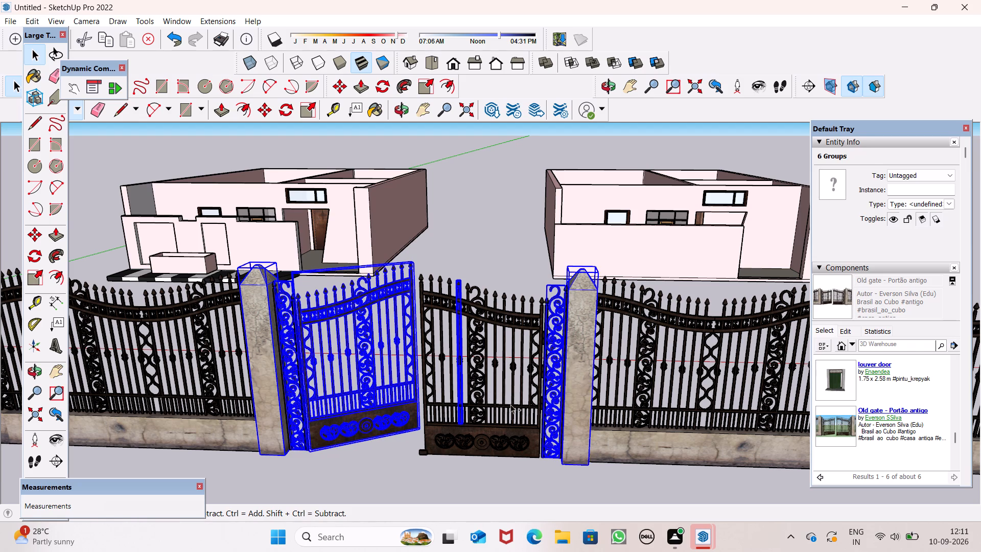
Add the straight leaf's base panel, its row of scroll ornaments and the small stop block to the selection.
left_click(466, 434, "ctrl")
scroll(477, 452, "up", 8, "ctrl")
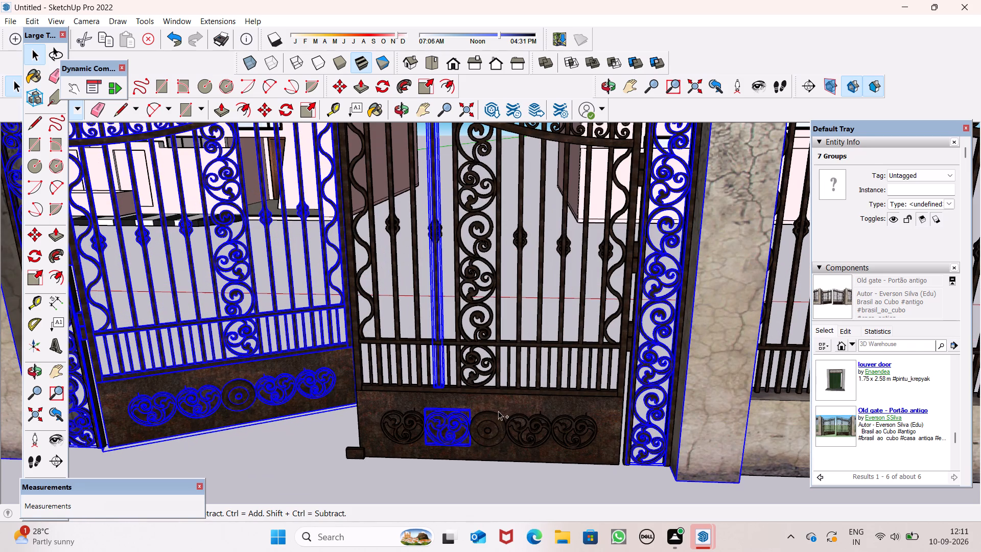
left_click(498, 411, "ctrl")
left_click(495, 424, "ctrl")
left_click(527, 429, "ctrl")
left_click(559, 429, "ctrl")
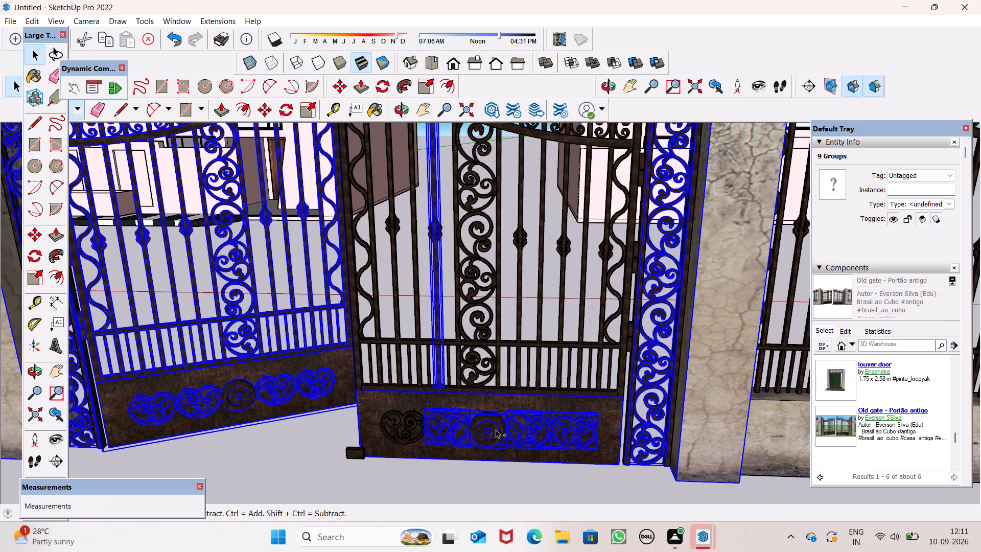
left_click(400, 423, "ctrl")
left_click(375, 403, "ctrl")
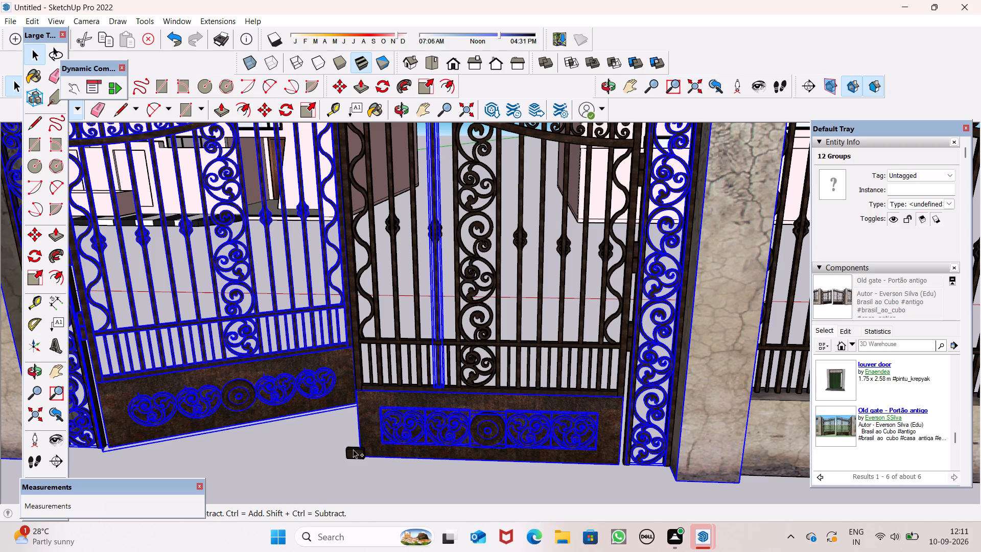
left_click(353, 449, "ctrl")
left_click(279, 377, "ctrl")
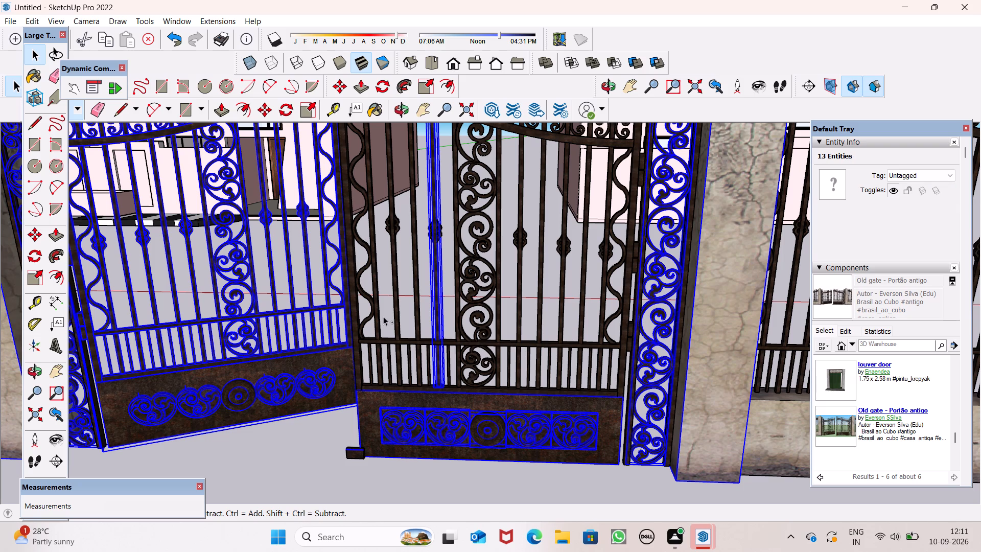
Add the straight leaf's wavy edge ornament and vertical bars on the half beside the angled leaf to the selection.
left_click(383, 316, "ctrl")
left_click(370, 317, "ctrl")
left_click(376, 352, "ctrl")
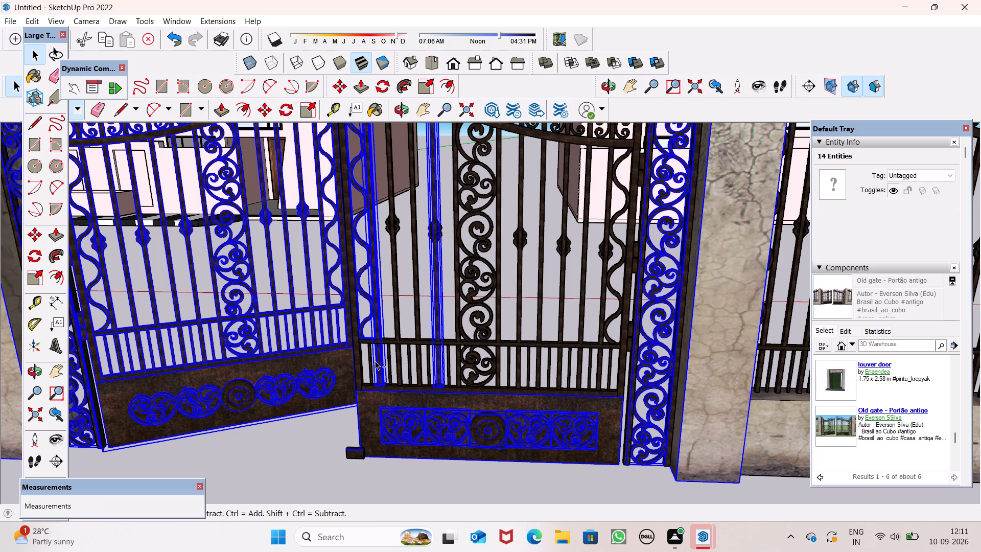
left_click(368, 363, "ctrl")
left_click(387, 362, "ctrl")
left_click(401, 357, "ctrl")
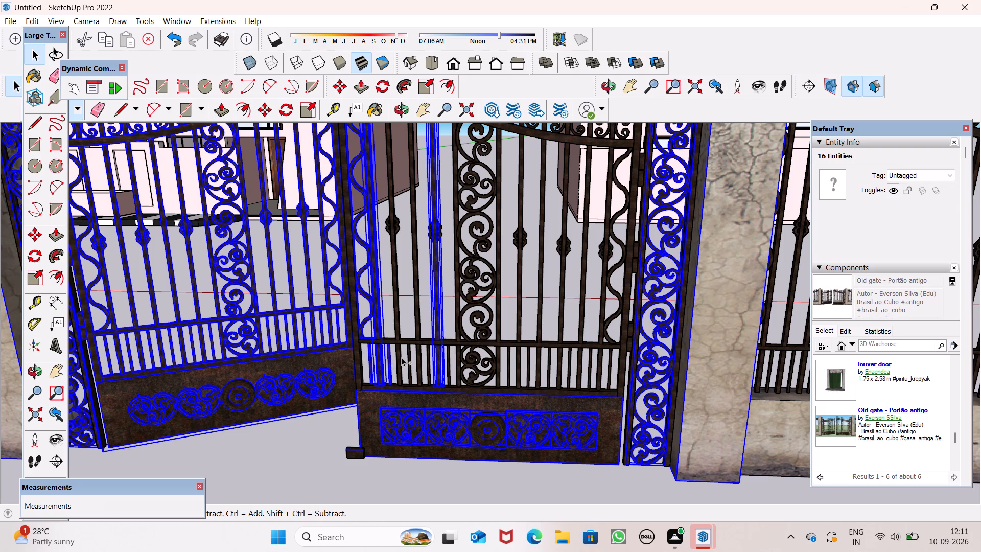
left_click(408, 362, "ctrl")
left_click(418, 363, "ctrl")
left_click(423, 366, "ctrl")
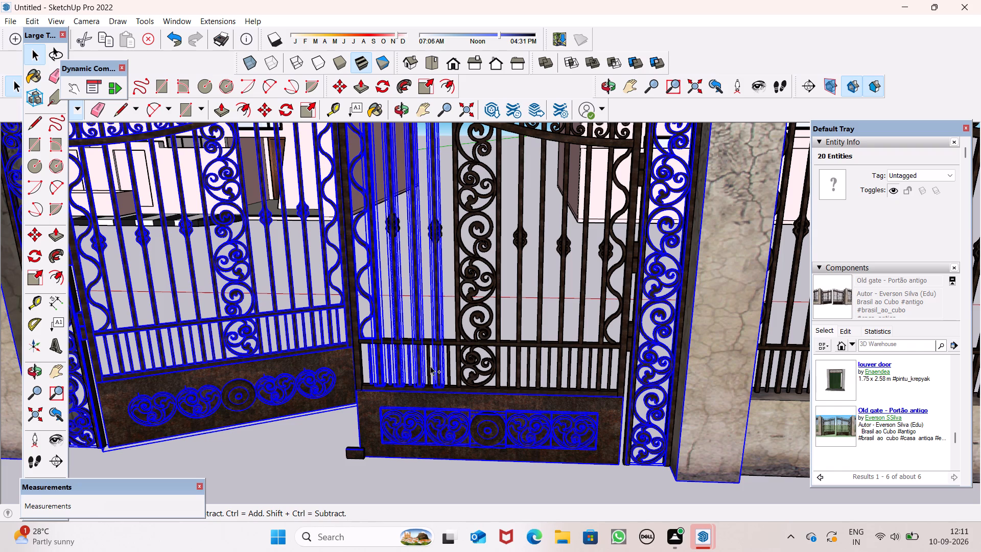
left_click(431, 365, "ctrl")
left_click(446, 366, "ctrl")
left_click(462, 362, "ctrl")
Add the scroll pieces and ring of the straight leaf's central ornamental column to the selection.
left_click(469, 339, "ctrl")
left_click(481, 267, "ctrl")
left_click(470, 239, "ctrl")
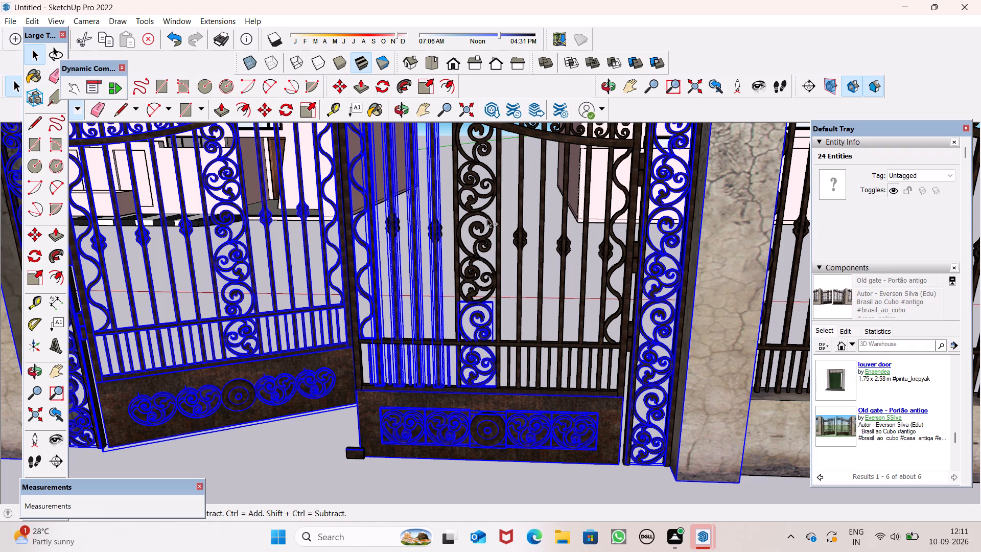
left_click(478, 195, "ctrl")
left_click(489, 127, "ctrl")
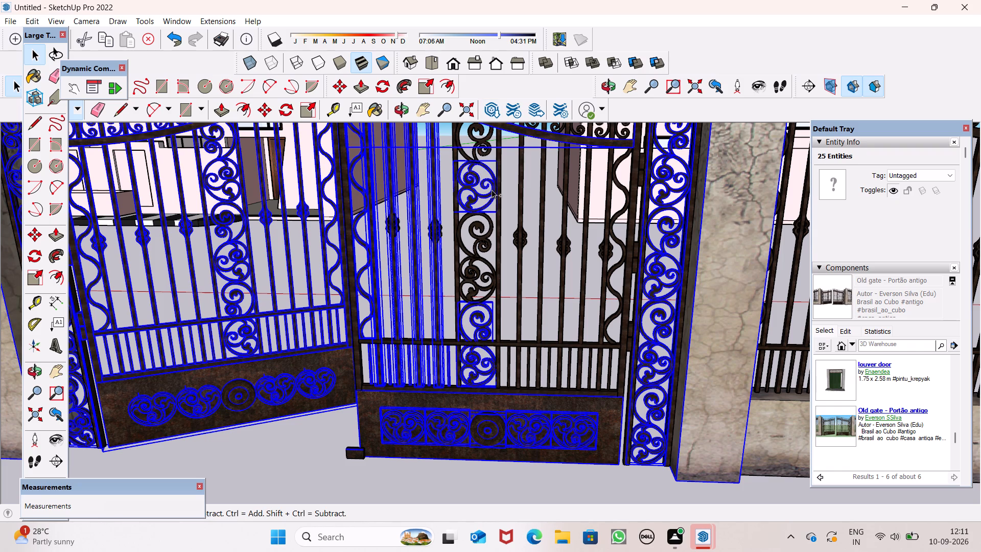
left_click(461, 245, "ctrl")
left_click(472, 278, "ctrl")
left_click(469, 270, "ctrl")
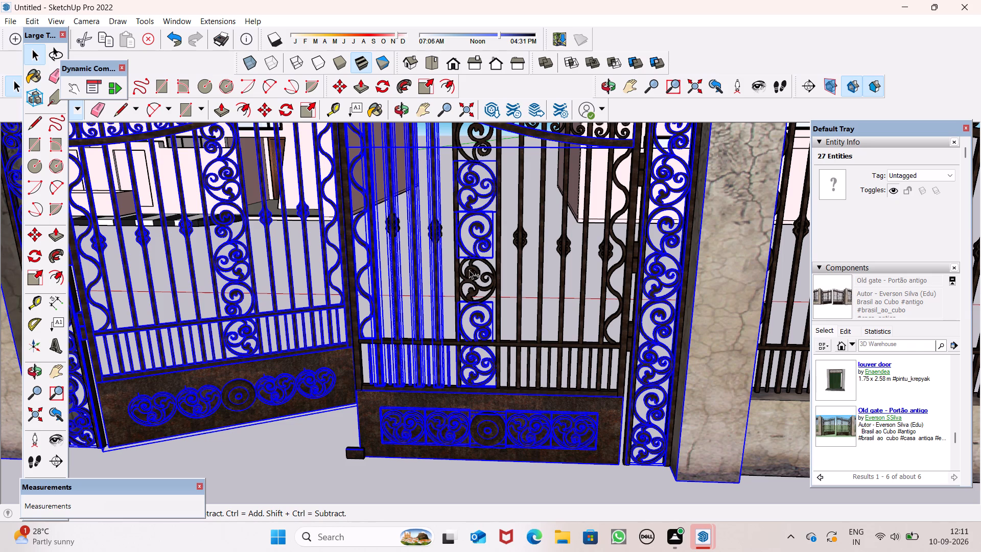
left_click(472, 139, "ctrl")
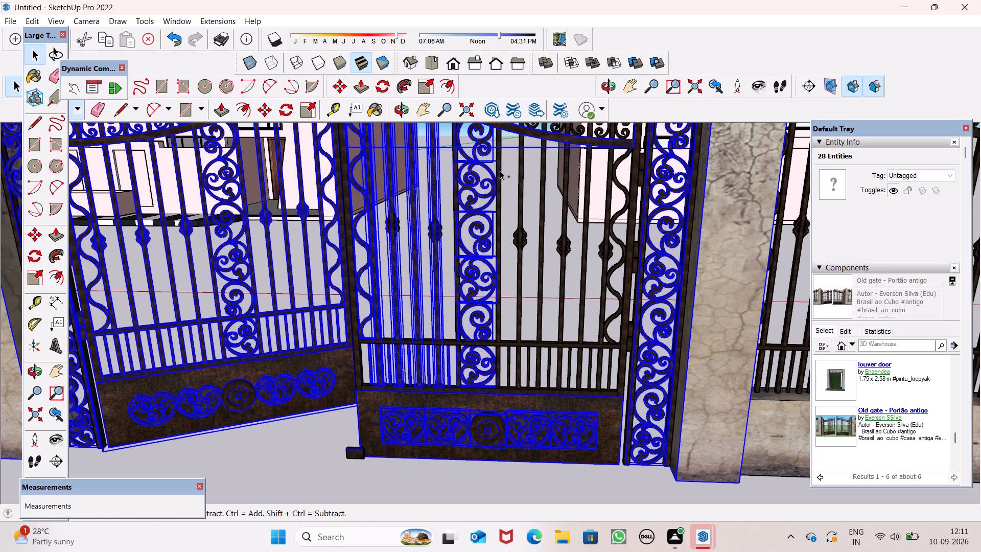
Add the tall bars, knot ornament, wavy strip and frame post on the straight leaf's hinge-side half to the selection.
left_click(500, 173, "ctrl")
left_click(522, 187, "ctrl")
left_click(545, 204, "ctrl")
left_click(568, 214, "ctrl")
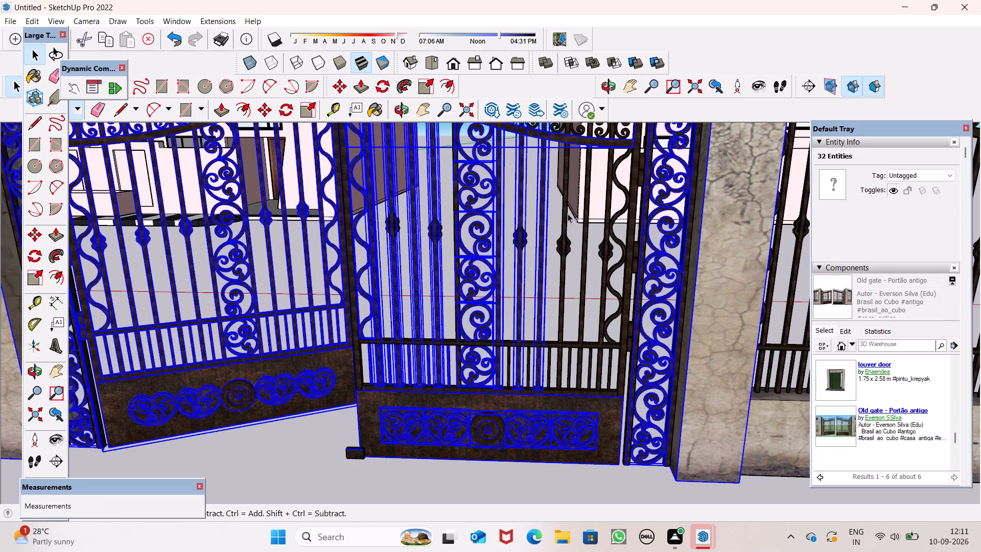
left_click(593, 227, "ctrl")
left_click(587, 238, "ctrl")
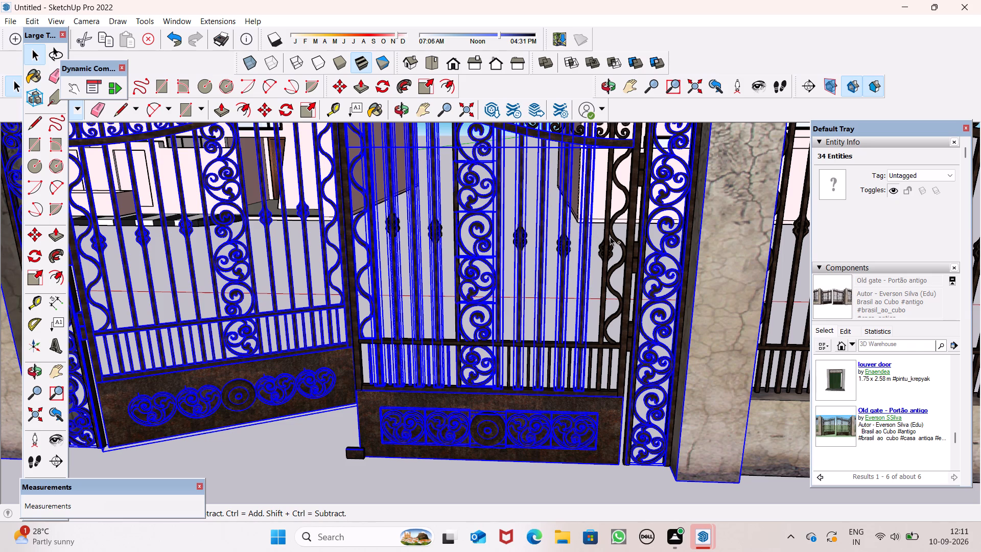
left_click(610, 237, "ctrl")
left_click(603, 252, "ctrl")
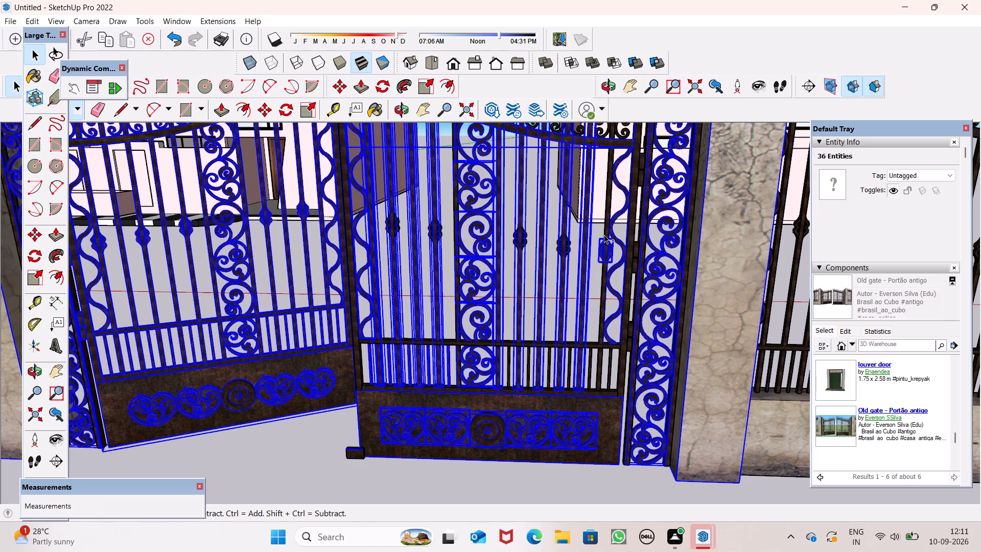
left_click(605, 224, "ctrl")
left_click(634, 236, "ctrl")
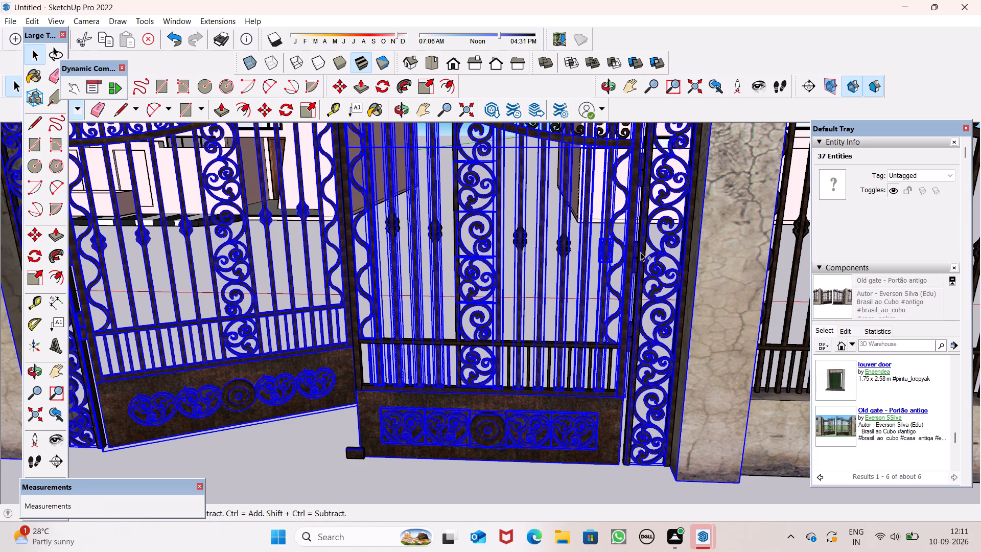
left_click(616, 426, "ctrl")
Add the short lower bars between the central column and hinge post of the straight leaf to the selection.
scroll(611, 373, "up", 7, "ctrl")
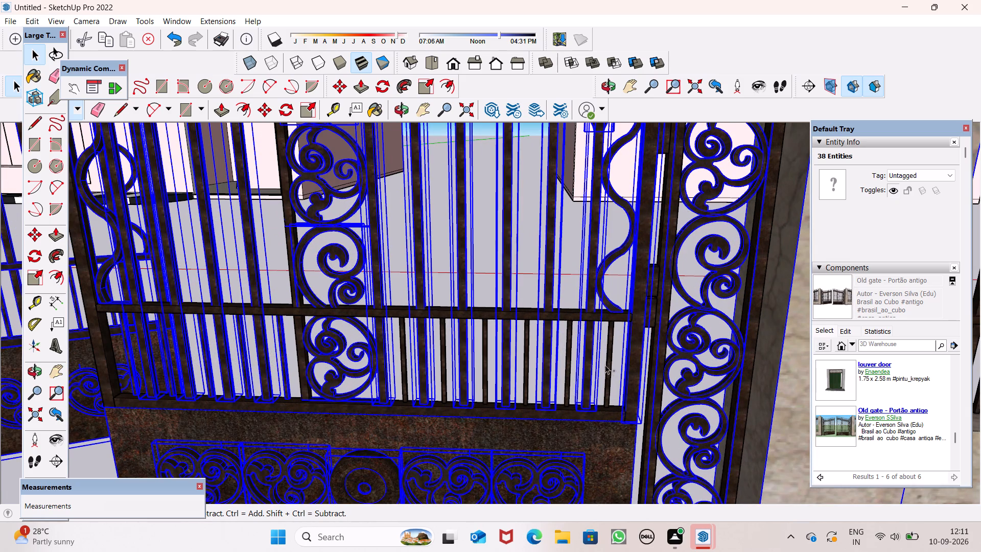
left_click(611, 360, "ctrl")
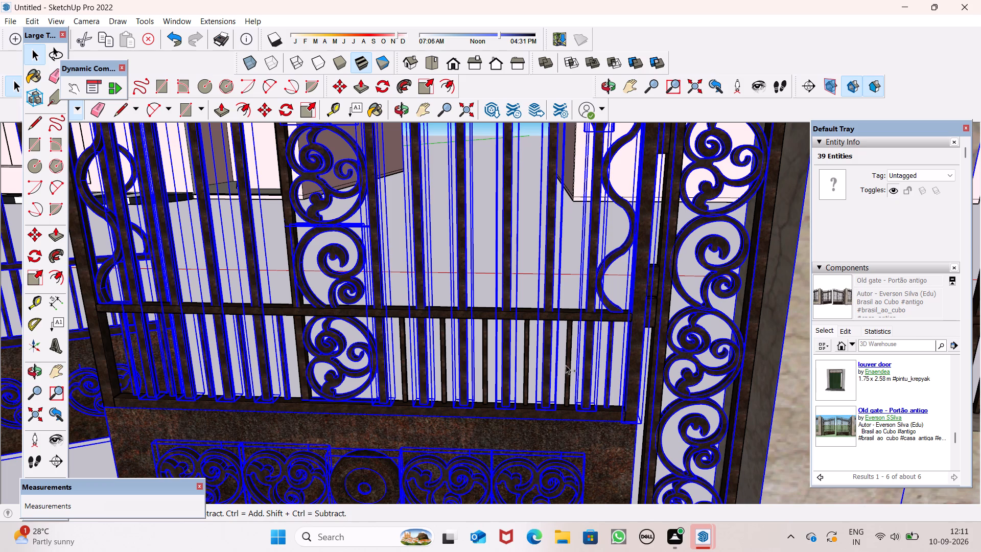
left_click(569, 365, "ctrl")
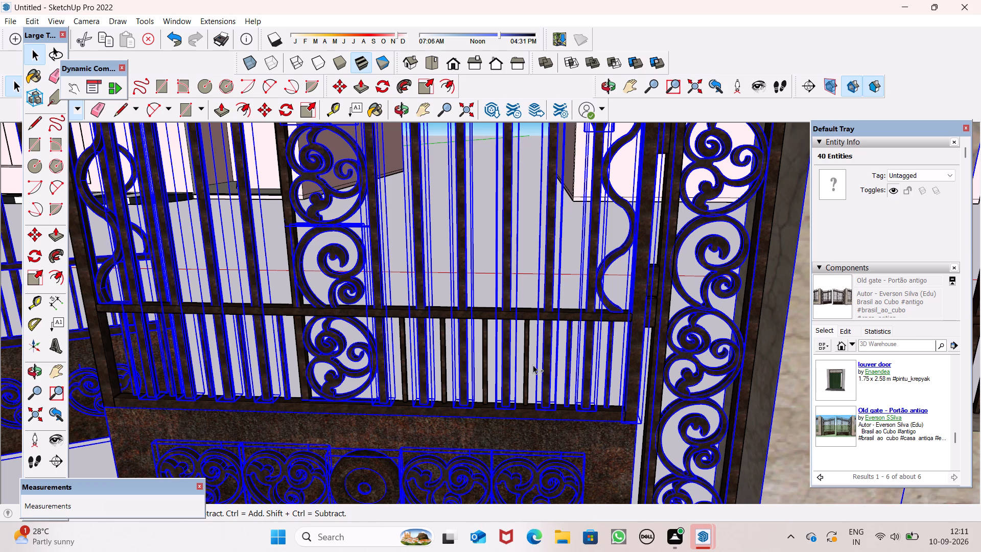
left_click(530, 365, "ctrl")
left_click(527, 366, "ctrl")
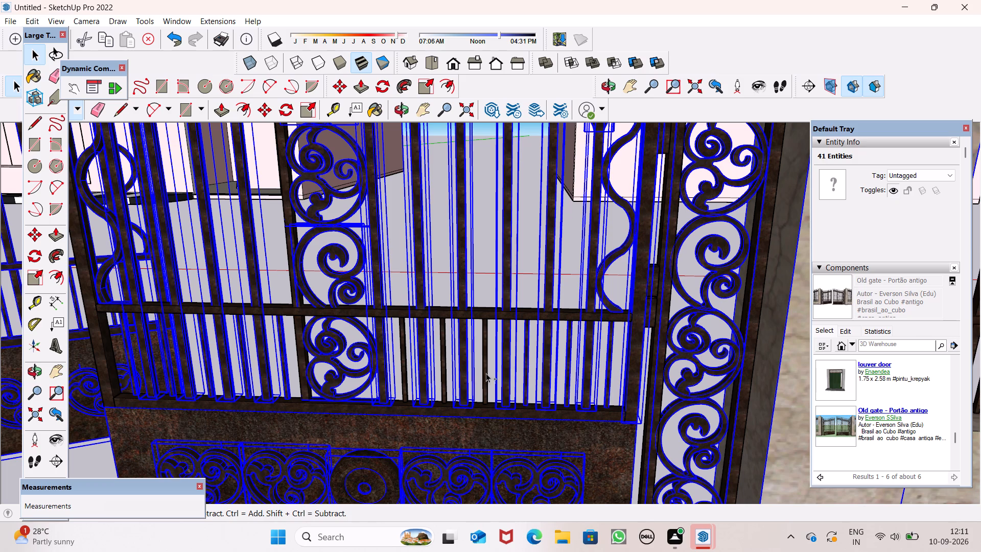
left_click(485, 373, "ctrl")
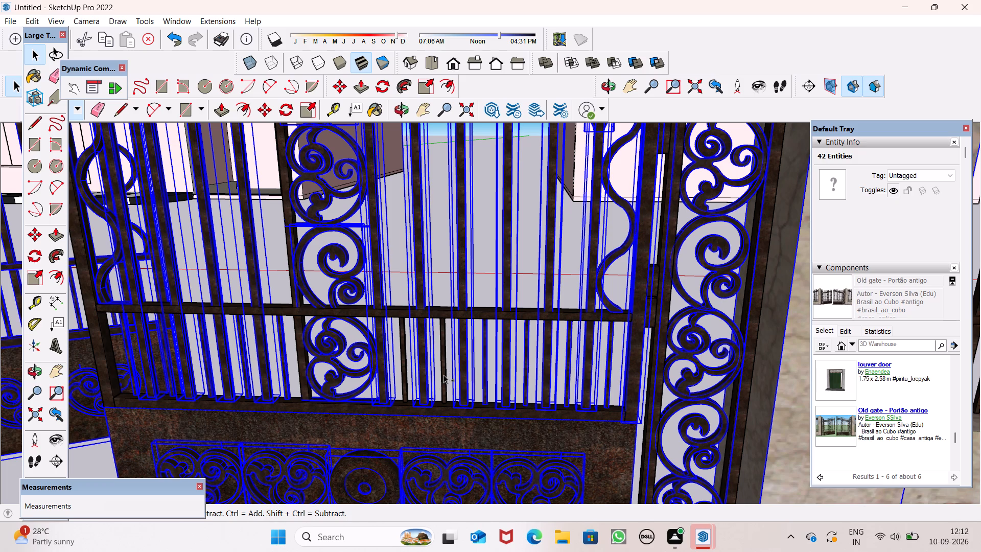
left_click(443, 375, "ctrl")
left_click(404, 369, "ctrl")
Add the straight leaf's short bar beside the lower central ornamental column and its horizontal middle rail to the selection.
scroll(428, 307, "down", 3, "ctrl")
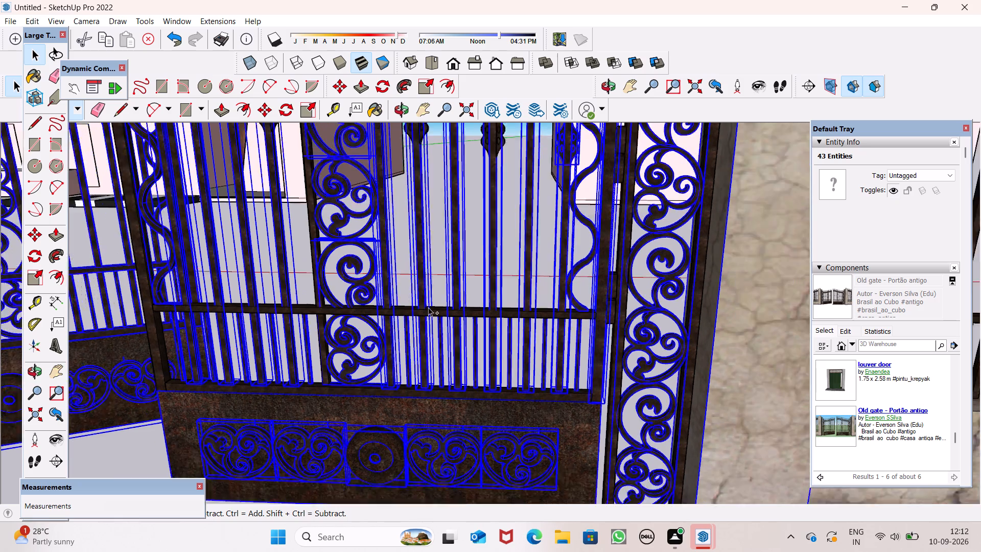
scroll(428, 307, "down", 5, "ctrl")
scroll(367, 345, "up", 6, "ctrl")
left_click(372, 328, "ctrl")
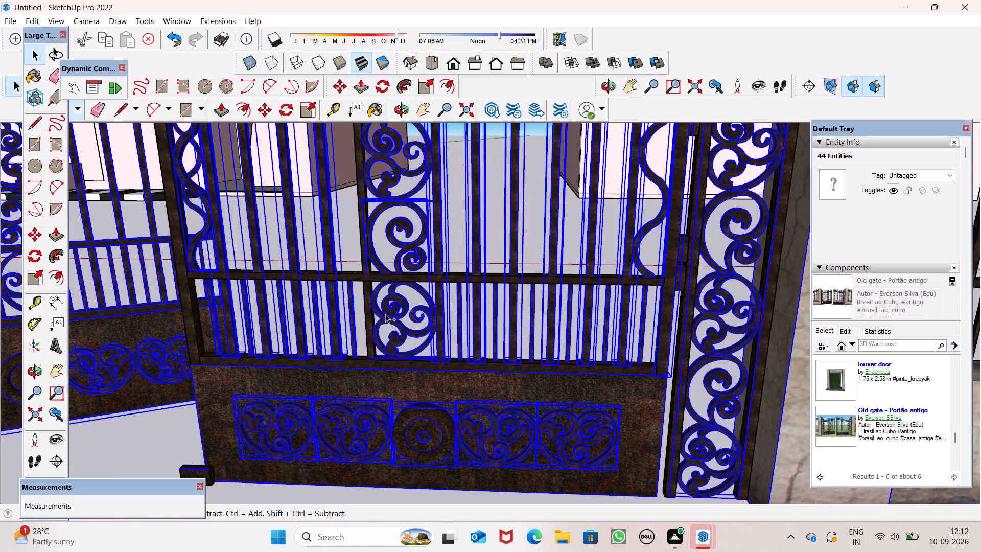
left_click(370, 317, "ctrl")
scroll(394, 310, "down", 8, "ctrl")
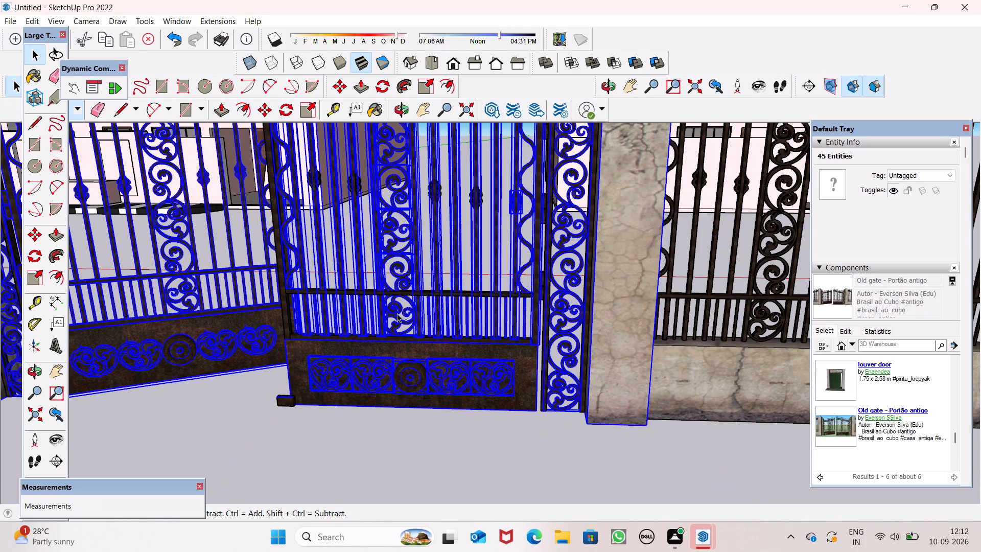
scroll(397, 313, "down", 1, "ctrl")
scroll(375, 308, "up", 13, "ctrl")
left_click(415, 275, "ctrl")
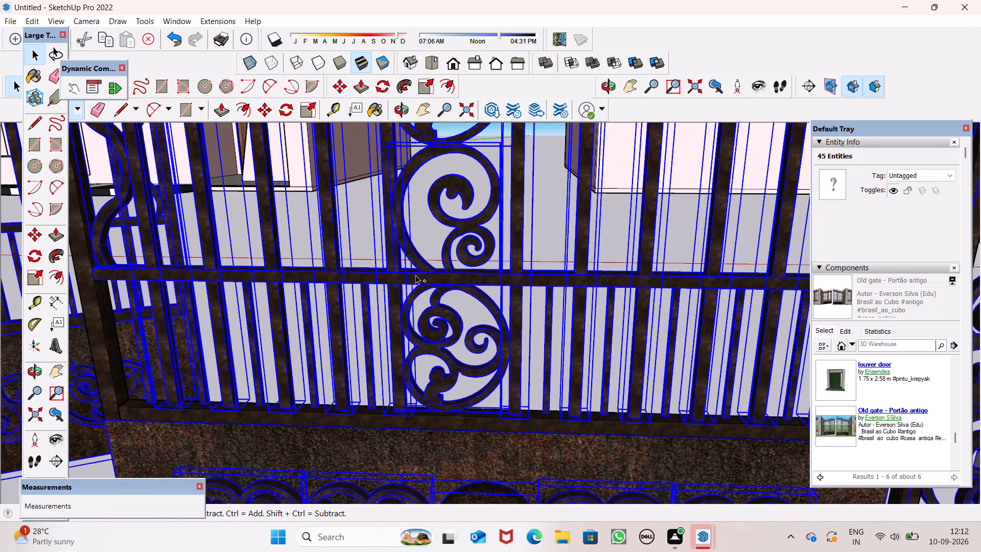
Add the straight leaf's frame post next to the angled leaf, its bottom rail and the lower panel to the selection.
scroll(454, 276, "down", 5, "ctrl")
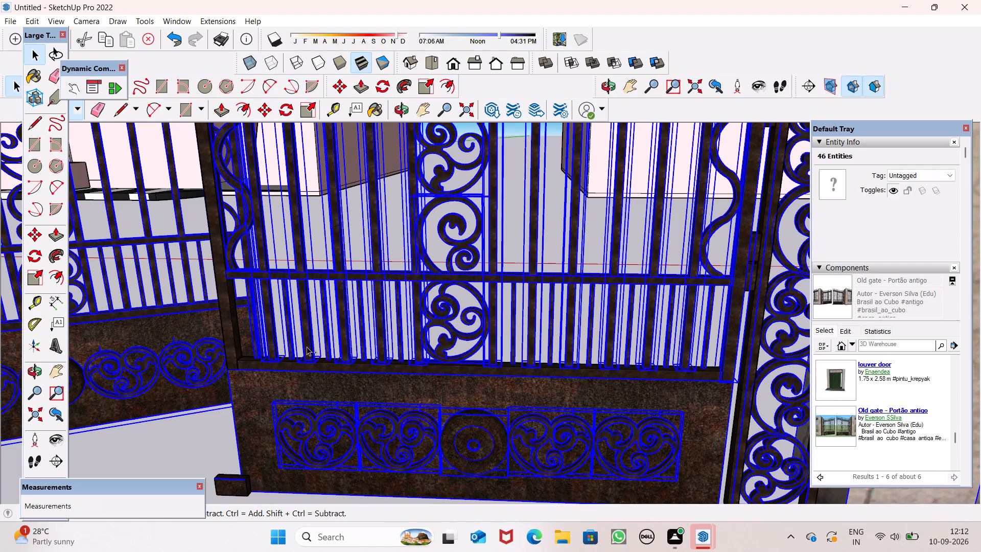
left_click(236, 346, "ctrl")
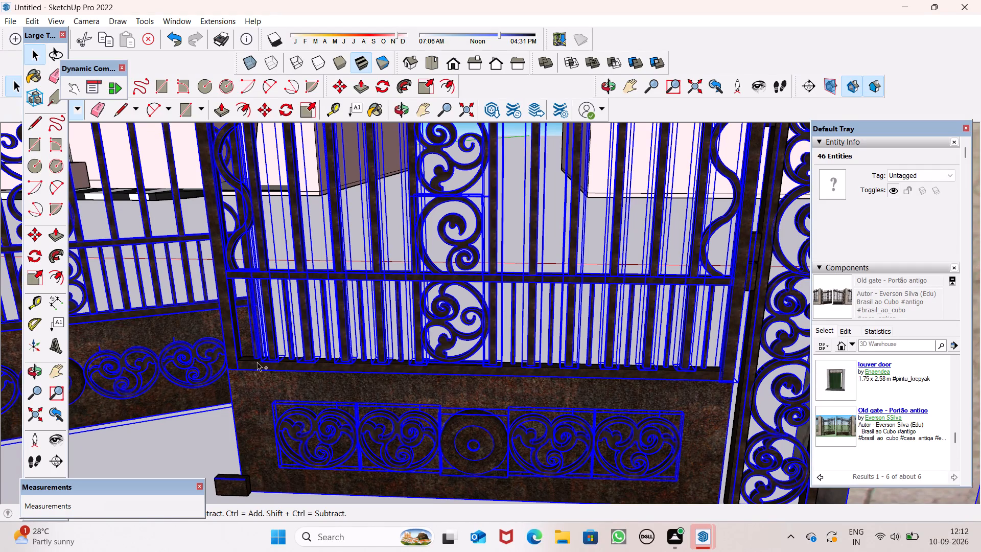
left_click(262, 364, "ctrl")
scroll(386, 387, "down", 7, "ctrl")
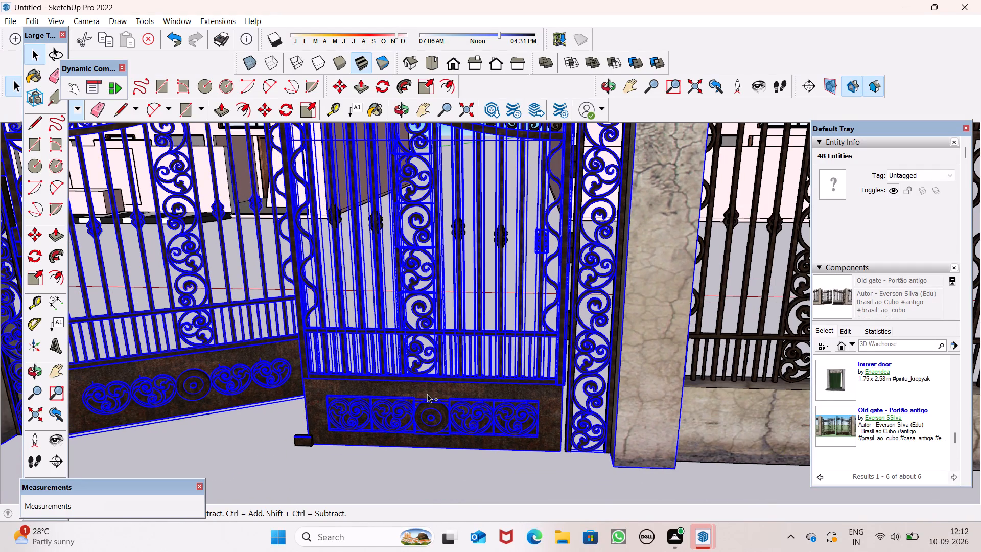
left_click(427, 393, "ctrl")
scroll(471, 330, "down", 5, "ctrl")
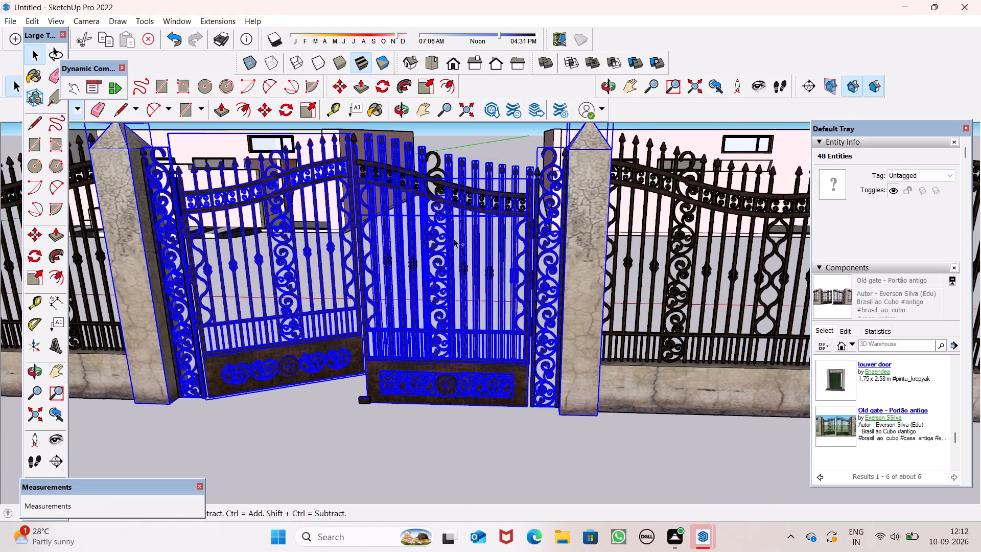
Add the straight leaf's spear-tipped edge bar, upper curved rail and the finial above its central ornamental column to the selection.
scroll(444, 179, "up", 13, "ctrl")
scroll(404, 222, "down", 9, "ctrl")
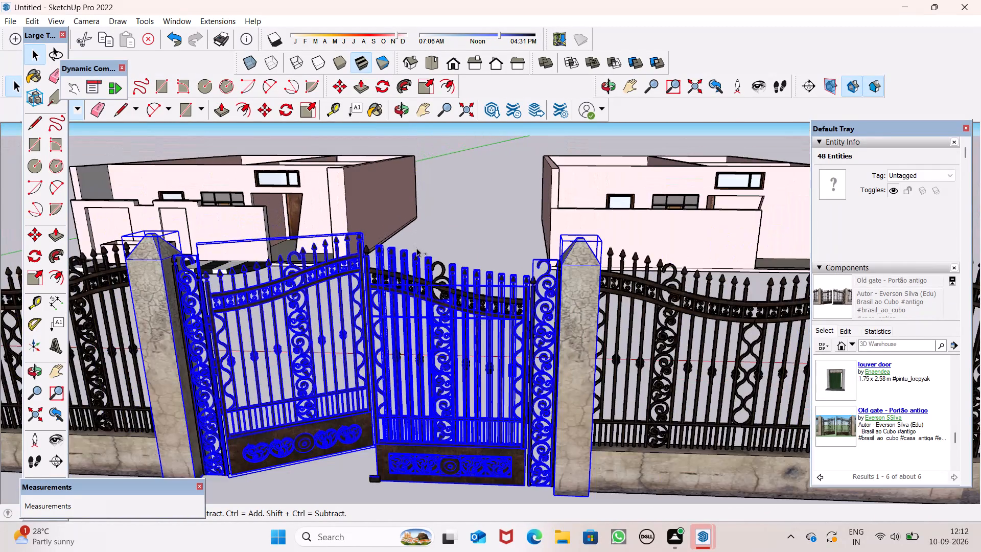
scroll(391, 259, "up", 11, "ctrl")
left_click(315, 224, "ctrl")
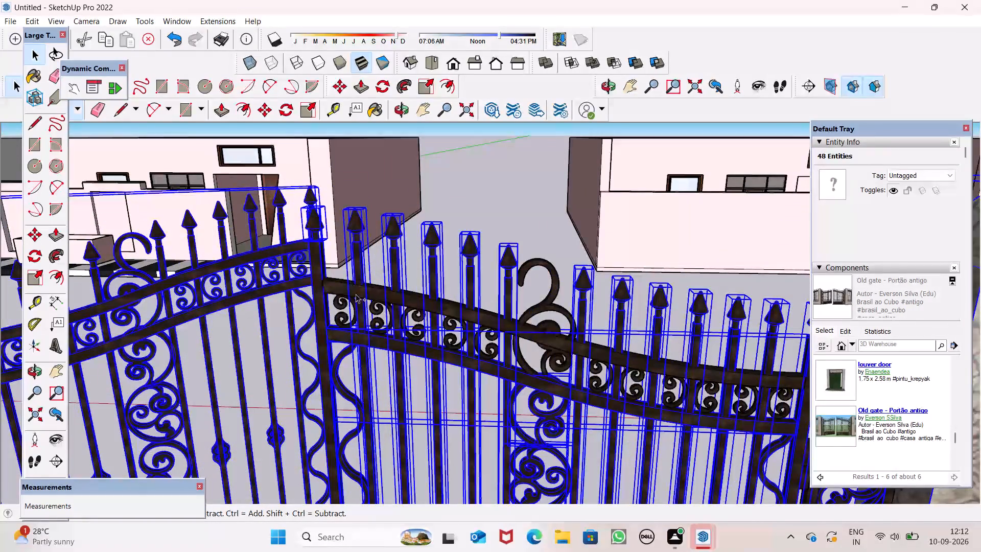
left_click(356, 288, "ctrl")
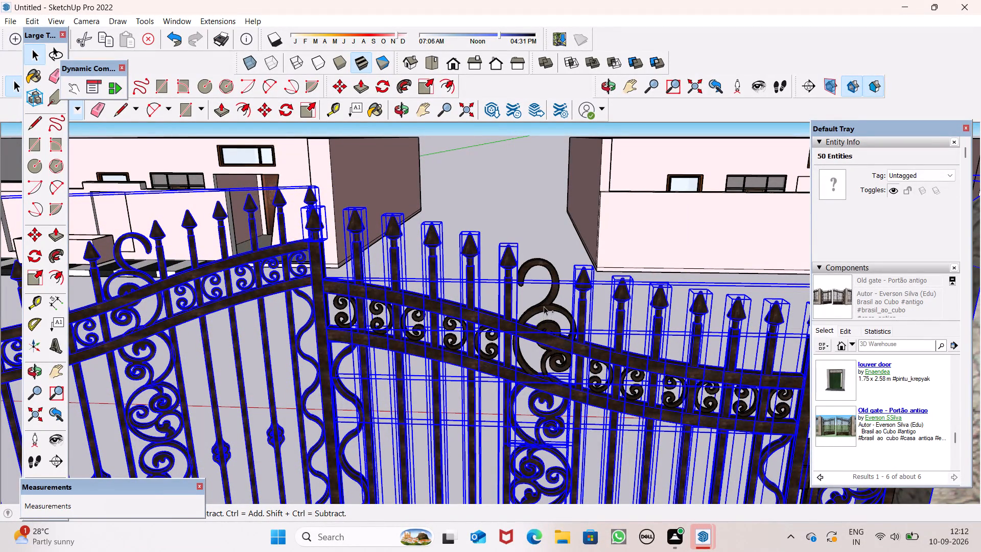
left_click(544, 303, "ctrl")
scroll(533, 323, "down", 4, "ctrl")
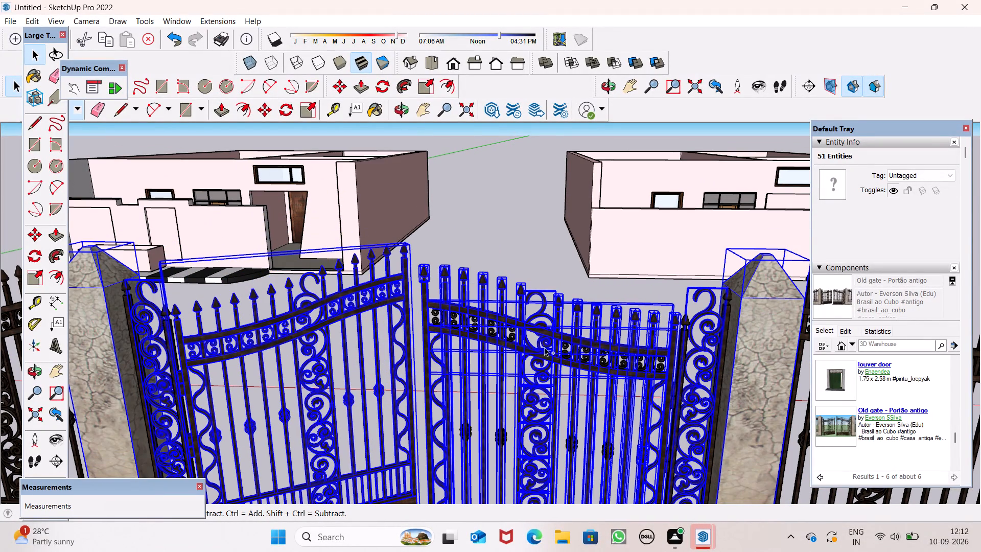
scroll(279, 310, "up", 4, "ctrl")
scroll(279, 310, "down", 6, "ctrl")
Add the remaining frame piece beside the angled leaf's pillar to the selection.
scroll(262, 320, "down", 5, "ctrl")
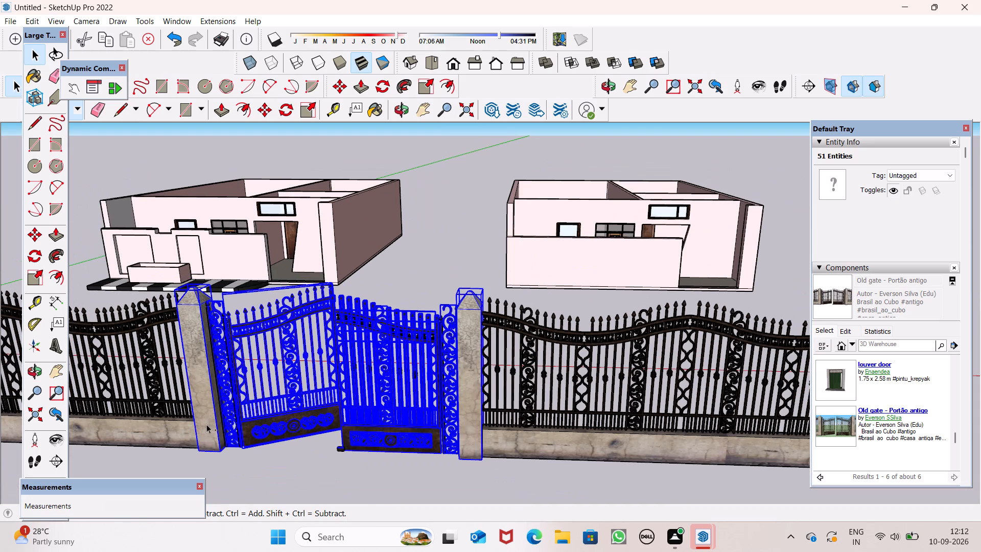
scroll(224, 444, "up", 16, "ctrl")
left_click(219, 377, "ctrl")
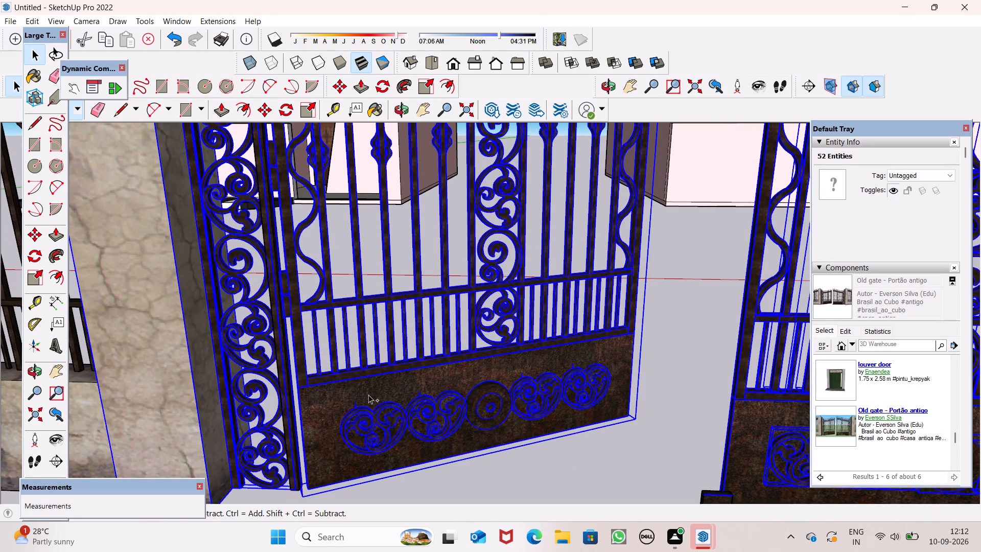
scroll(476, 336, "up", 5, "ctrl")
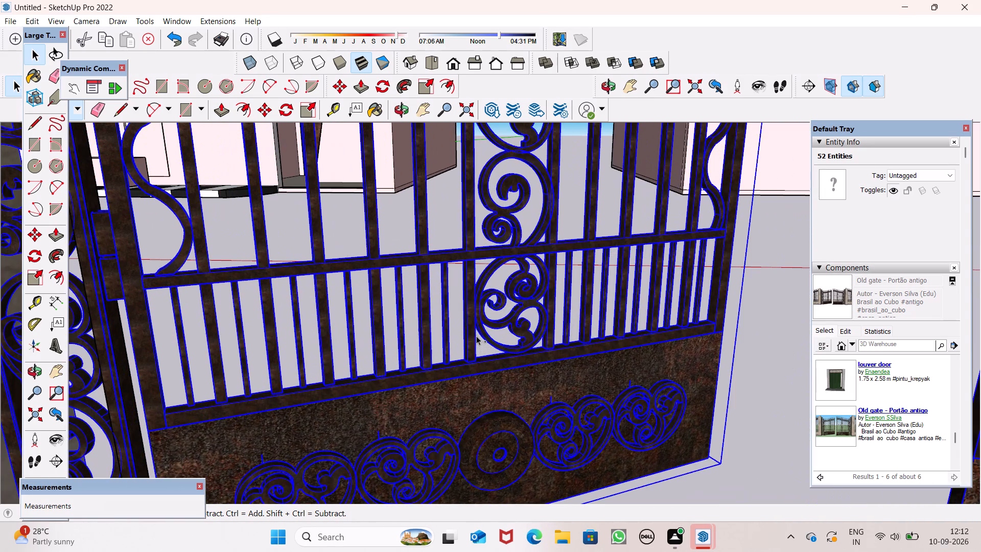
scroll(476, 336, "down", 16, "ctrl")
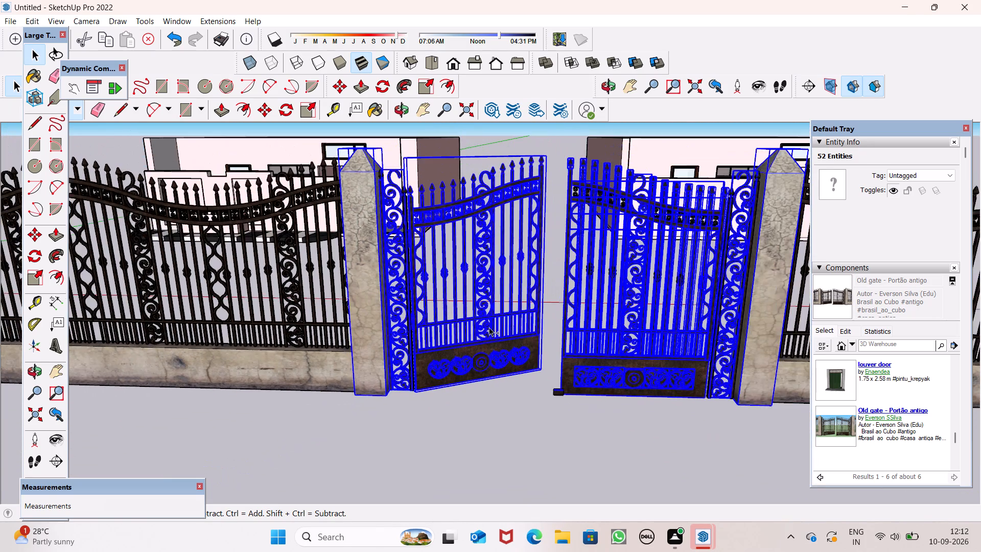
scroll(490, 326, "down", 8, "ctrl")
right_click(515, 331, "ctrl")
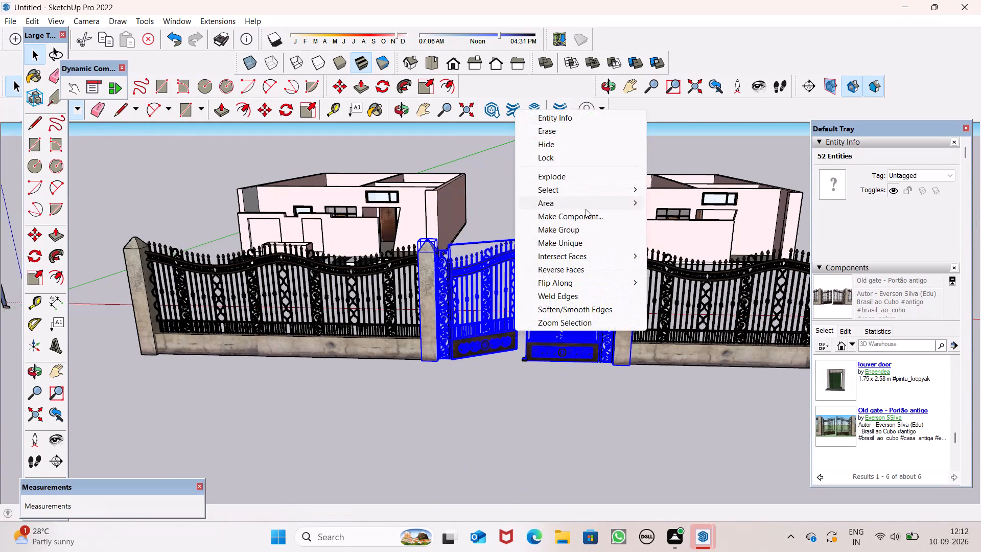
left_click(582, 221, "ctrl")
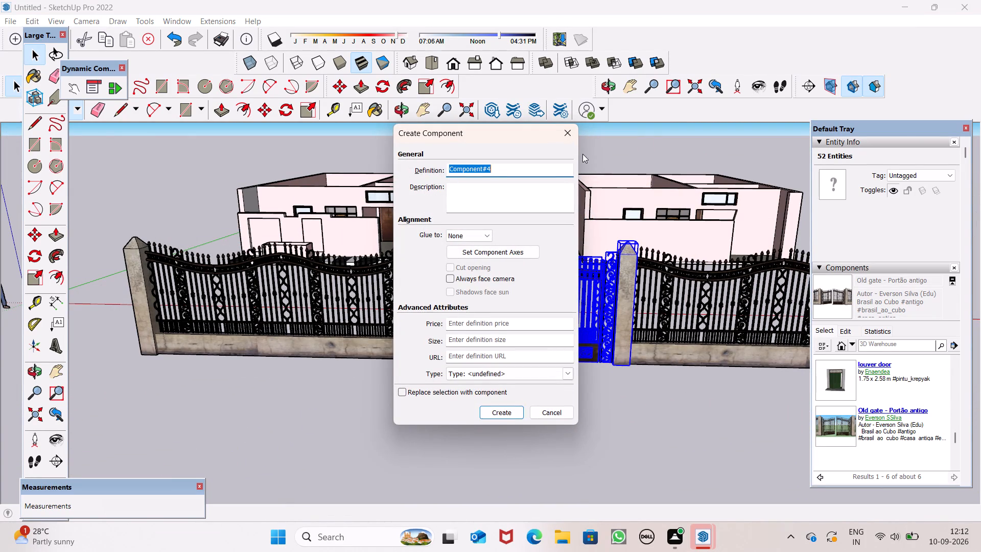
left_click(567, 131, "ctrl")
Make a group from the selected pillars, gate leaves and ornaments.
right_click(584, 316, "ctrl")
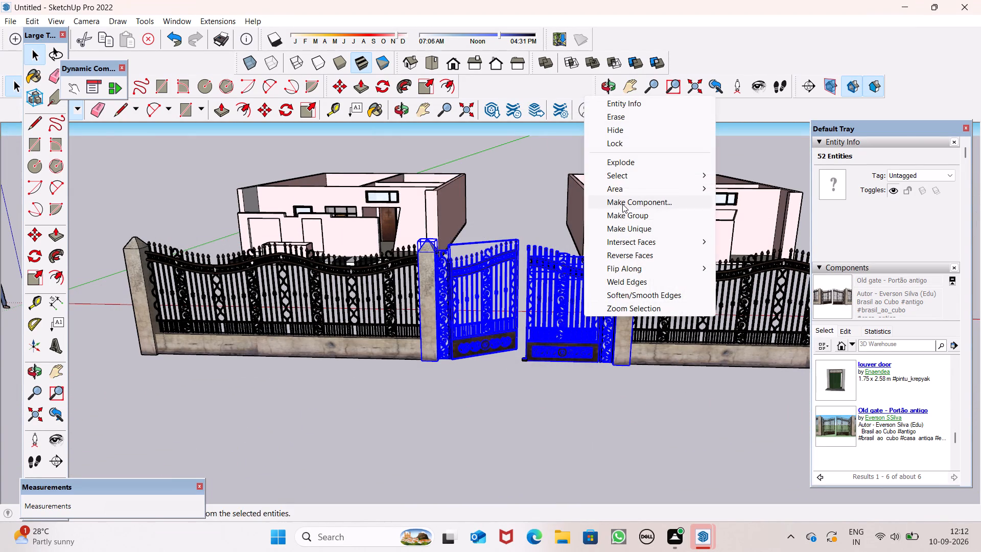
left_click(625, 215, "ctrl")
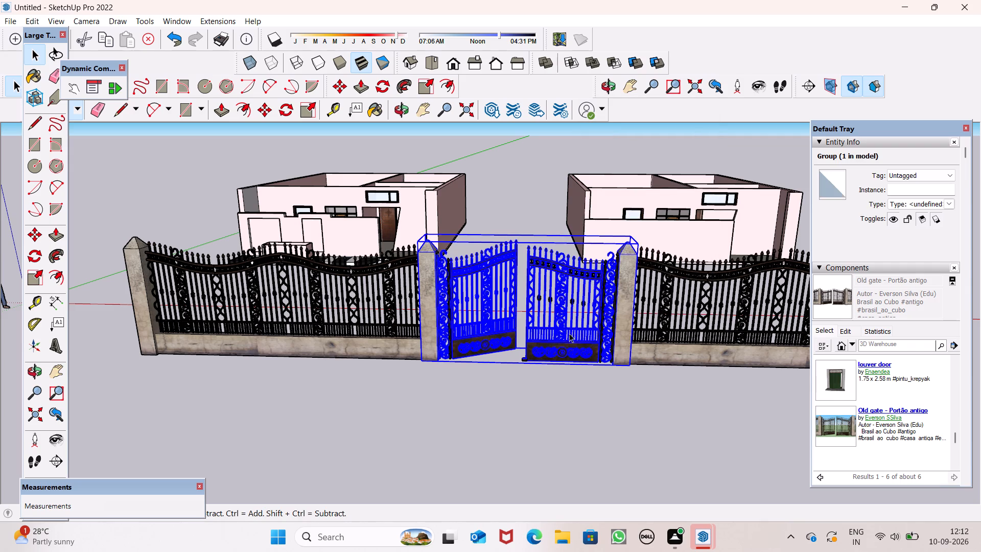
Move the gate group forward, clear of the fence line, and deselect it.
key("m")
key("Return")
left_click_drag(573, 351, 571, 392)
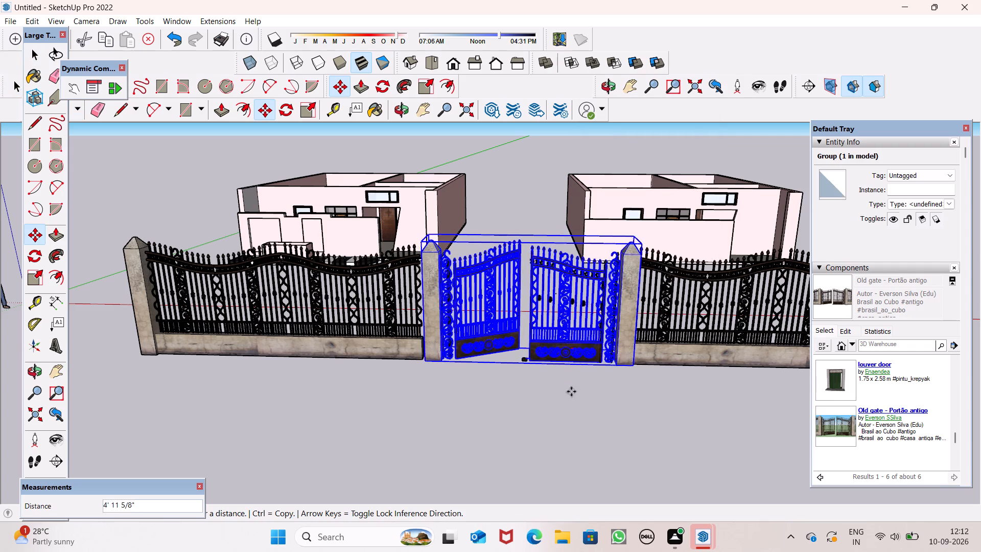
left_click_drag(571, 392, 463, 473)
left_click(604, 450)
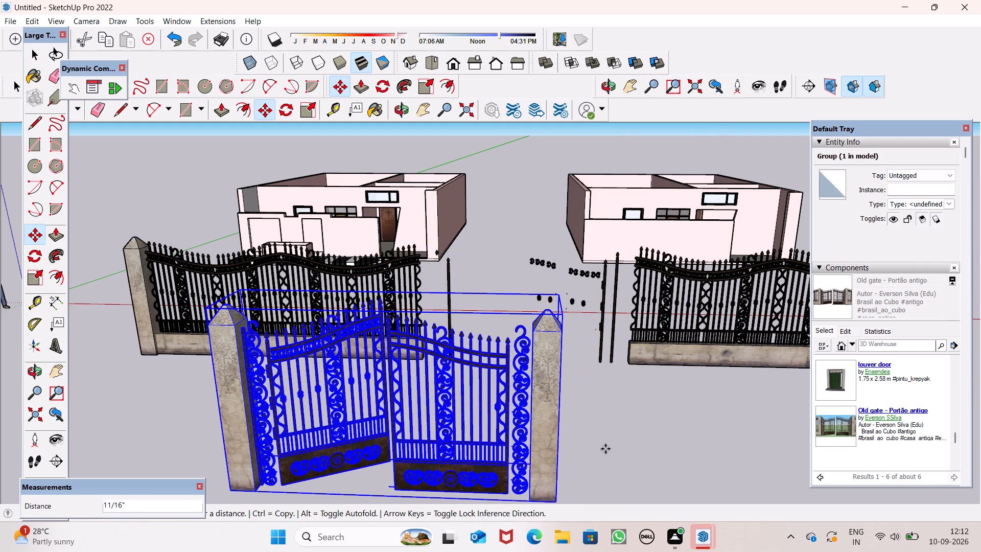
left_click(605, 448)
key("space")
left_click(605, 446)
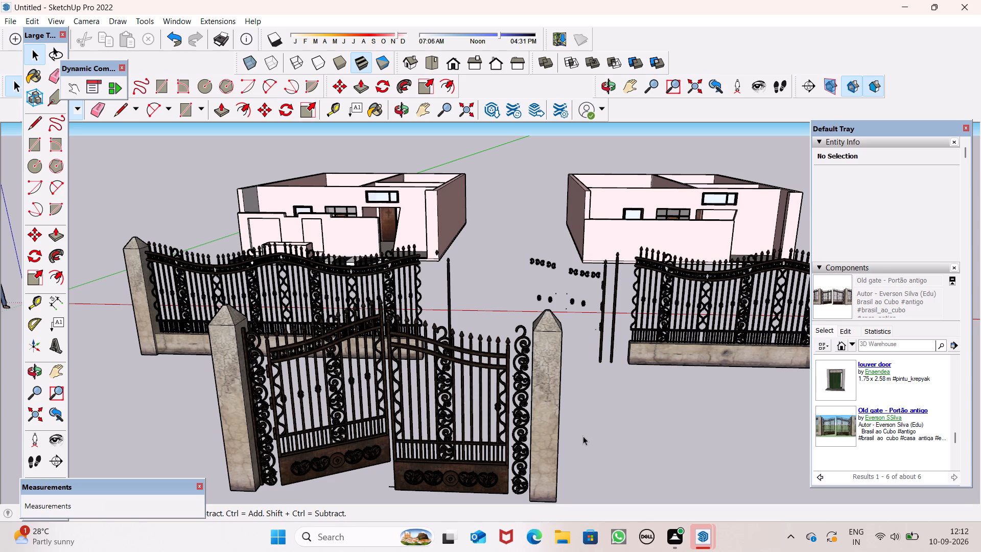
Examine the moved gate group and the fence opening for gate pieces missing from the group.
scroll(583, 436, "up", 3)
scroll(583, 436, "down", 5)
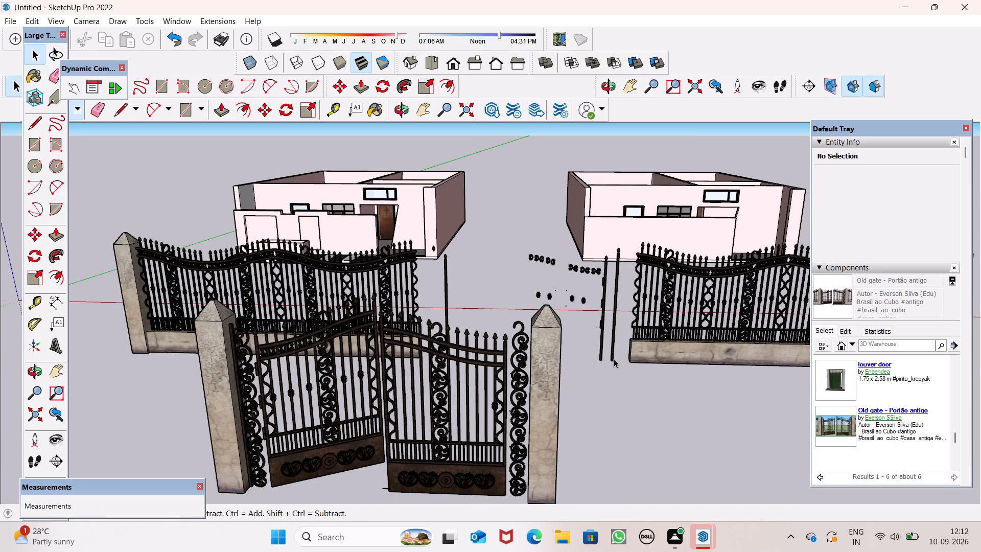
middle_click_drag(614, 358, 635, 455)
scroll(620, 405, "down", 10)
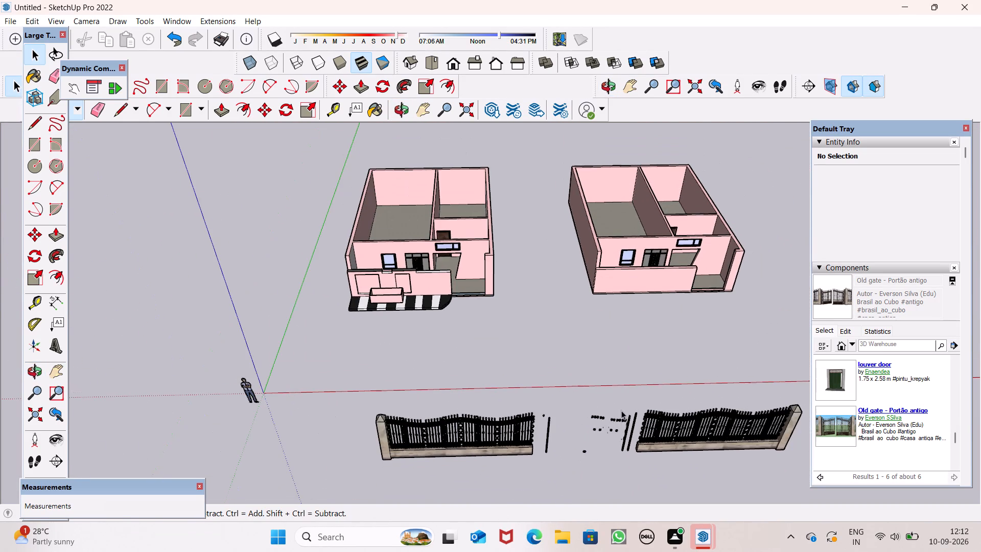
scroll(603, 384, "down", 13)
scroll(634, 423, "up", 7)
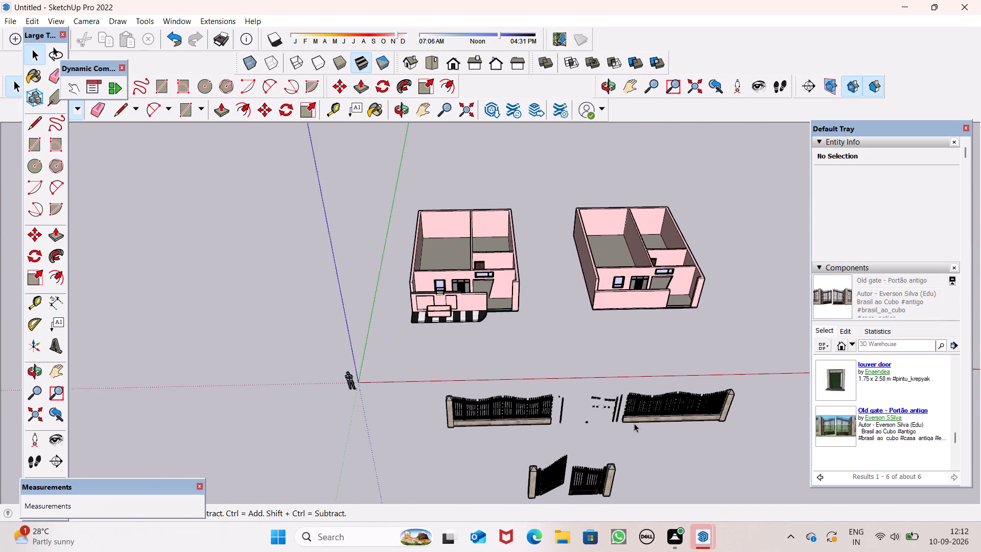
middle_click_drag(640, 444, 638, 285)
scroll(570, 324, "up", 8)
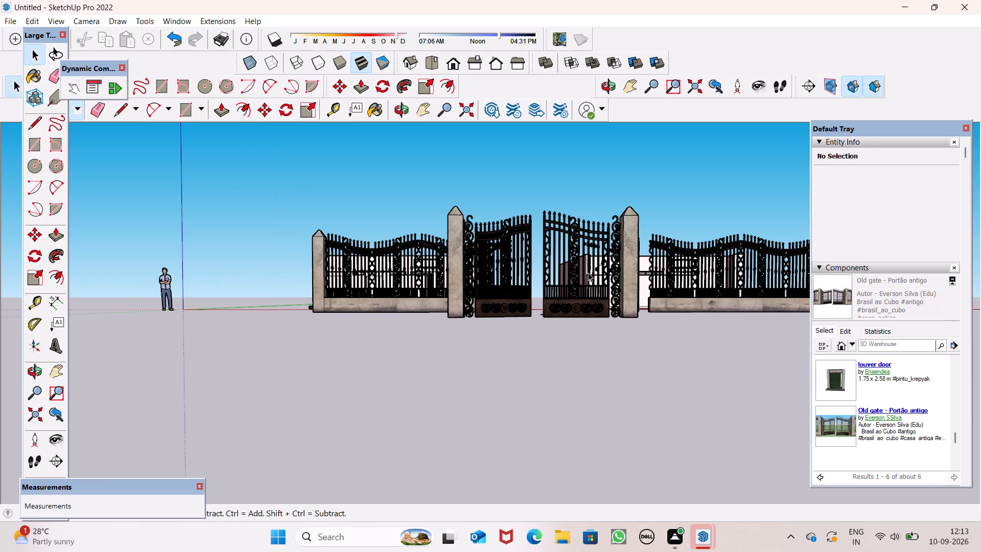
scroll(588, 272, "up", 15)
middle_click_drag(588, 272, 589, 362)
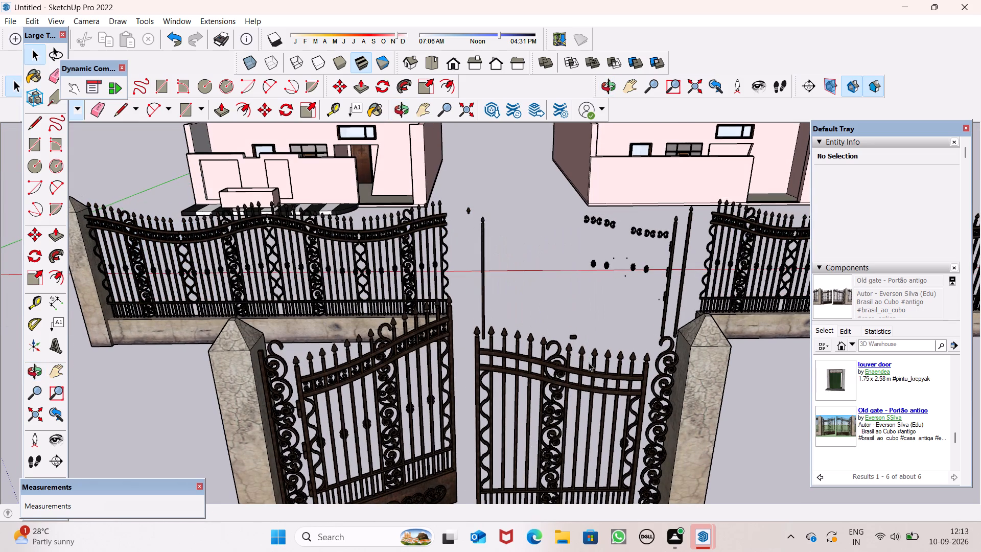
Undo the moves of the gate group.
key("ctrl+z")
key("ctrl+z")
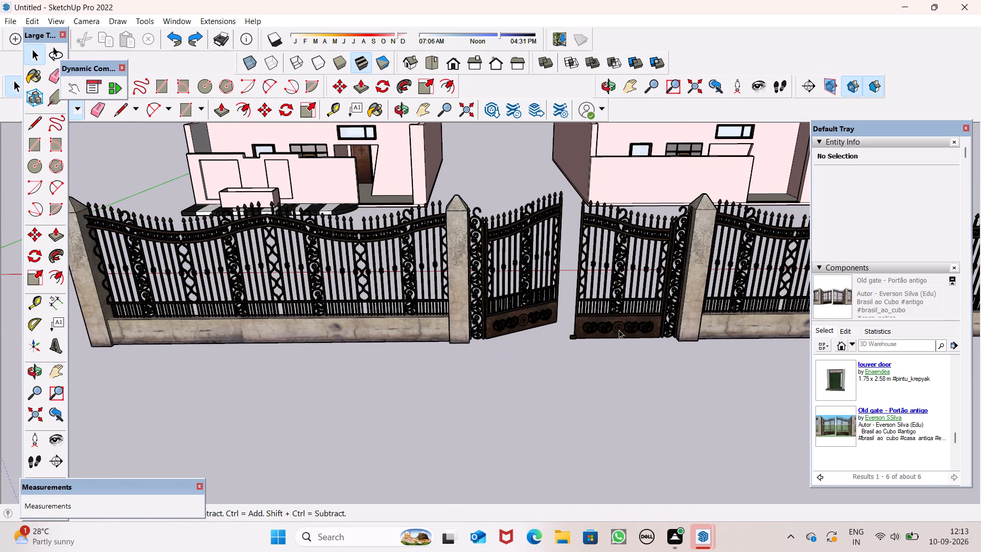
Select the gate group and add the small scroll ornaments in the straight leaf's upper band to the selection.
scroll(634, 298, "up", 3)
left_click(632, 282, "ctrl")
scroll(662, 237, "up", 4, "ctrl")
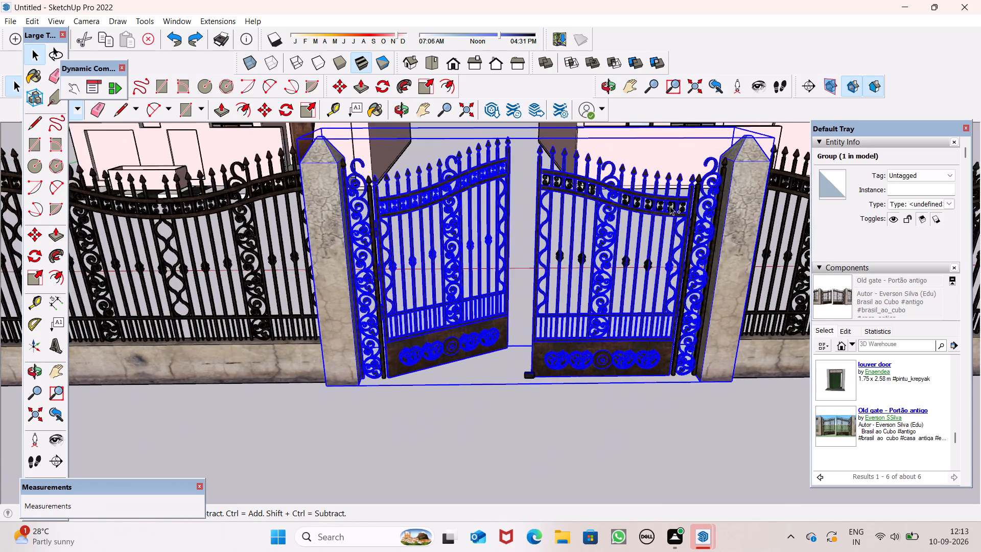
scroll(670, 206, "up", 11, "ctrl")
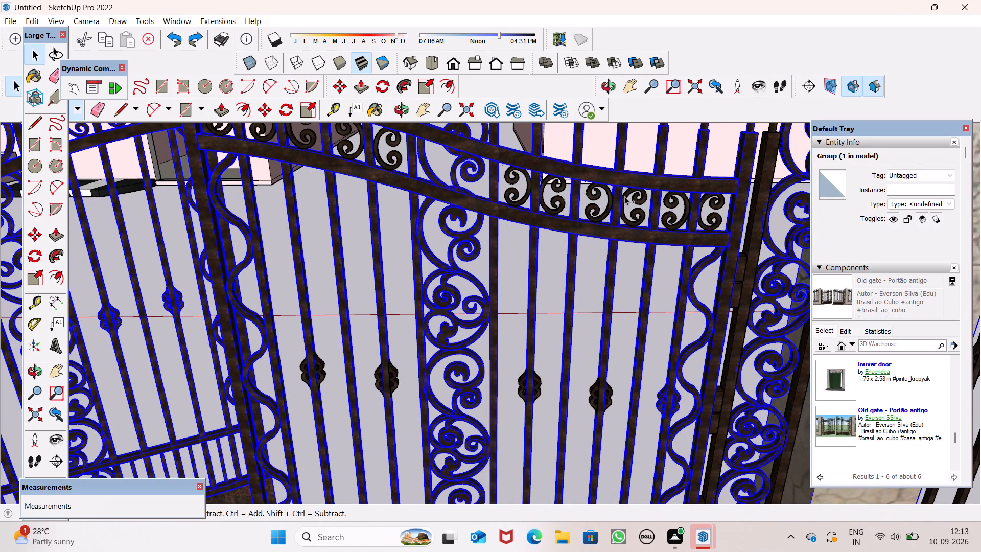
left_click(624, 196, "ctrl")
Add the four knot ornaments on the straight leaf's tall bars, two on each side of the central column, to the selection.
scroll(664, 231, "down", 7, "ctrl")
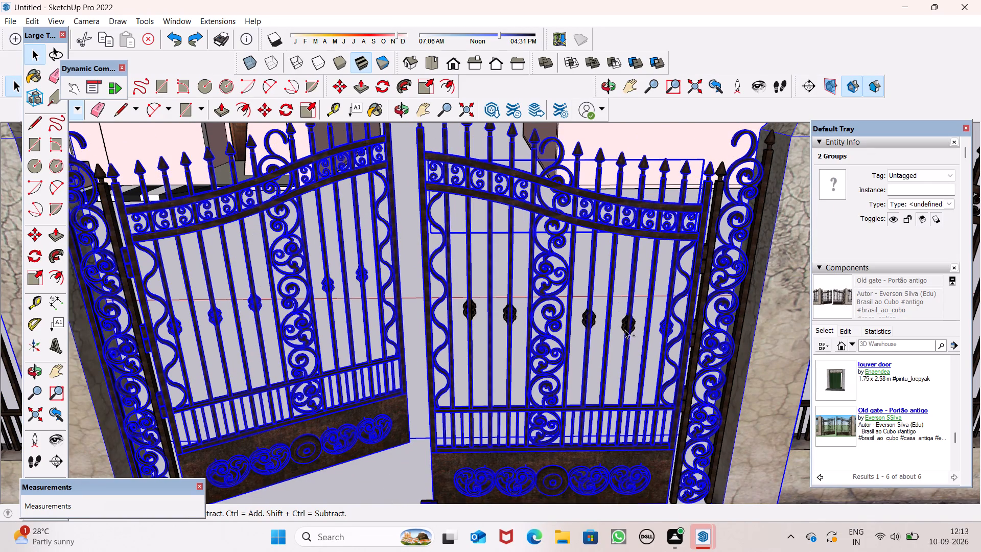
left_click(627, 326, "ctrl")
left_click(593, 317, "ctrl")
left_click(516, 313, "ctrl")
left_click(467, 308, "ctrl")
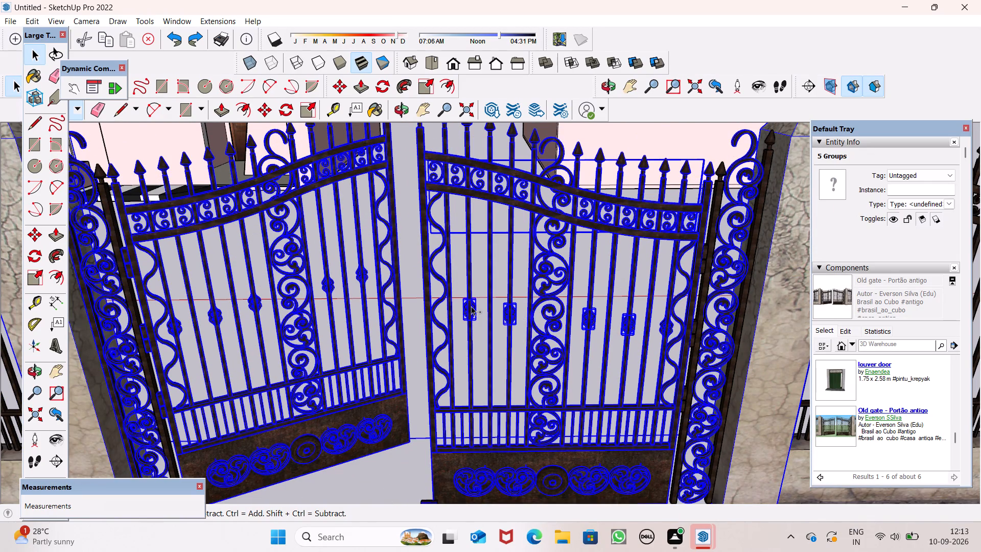
left_click(547, 287, "ctrl")
left_click(552, 309, "ctrl")
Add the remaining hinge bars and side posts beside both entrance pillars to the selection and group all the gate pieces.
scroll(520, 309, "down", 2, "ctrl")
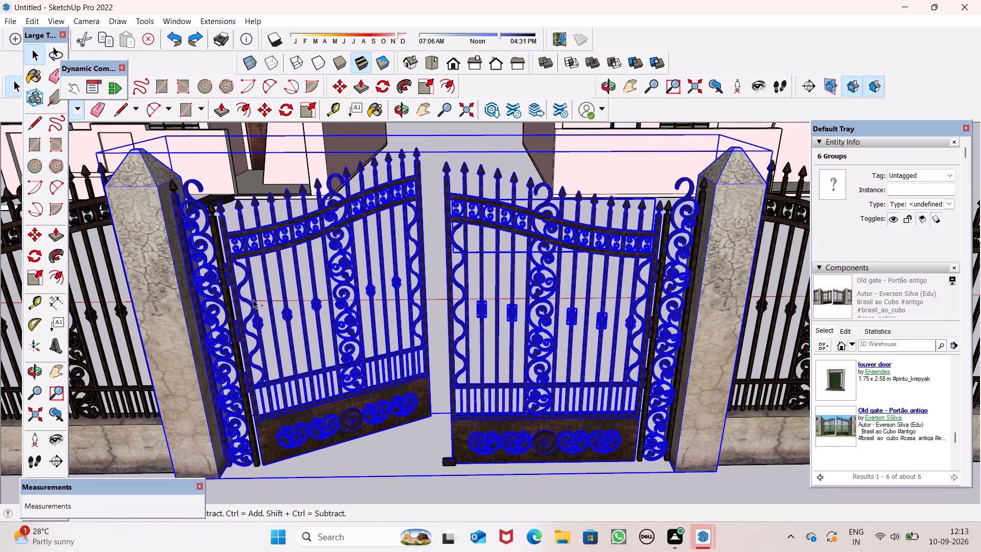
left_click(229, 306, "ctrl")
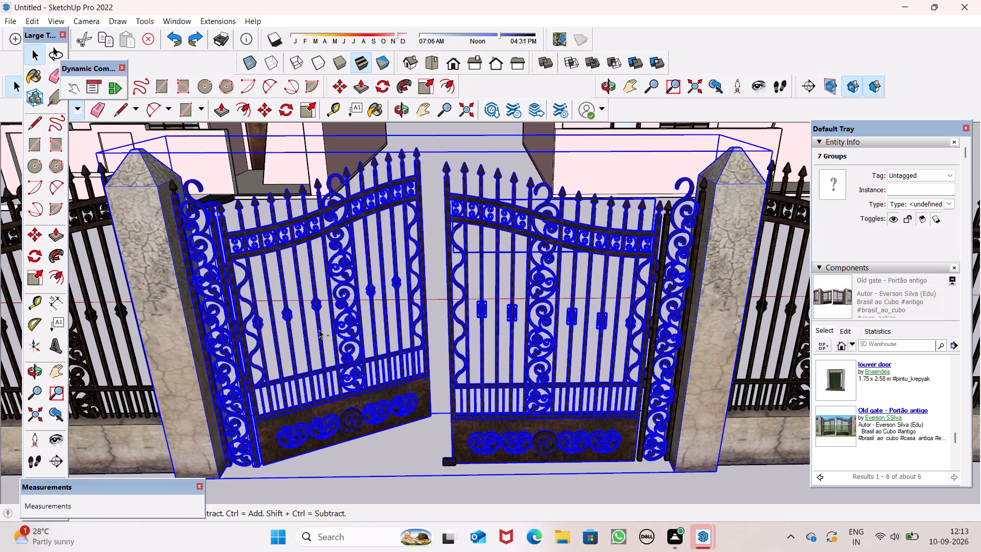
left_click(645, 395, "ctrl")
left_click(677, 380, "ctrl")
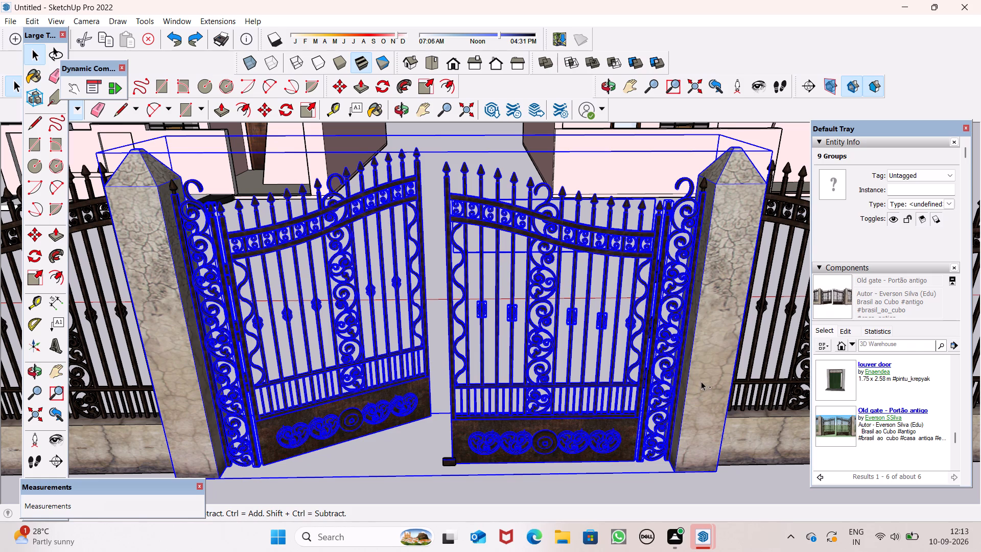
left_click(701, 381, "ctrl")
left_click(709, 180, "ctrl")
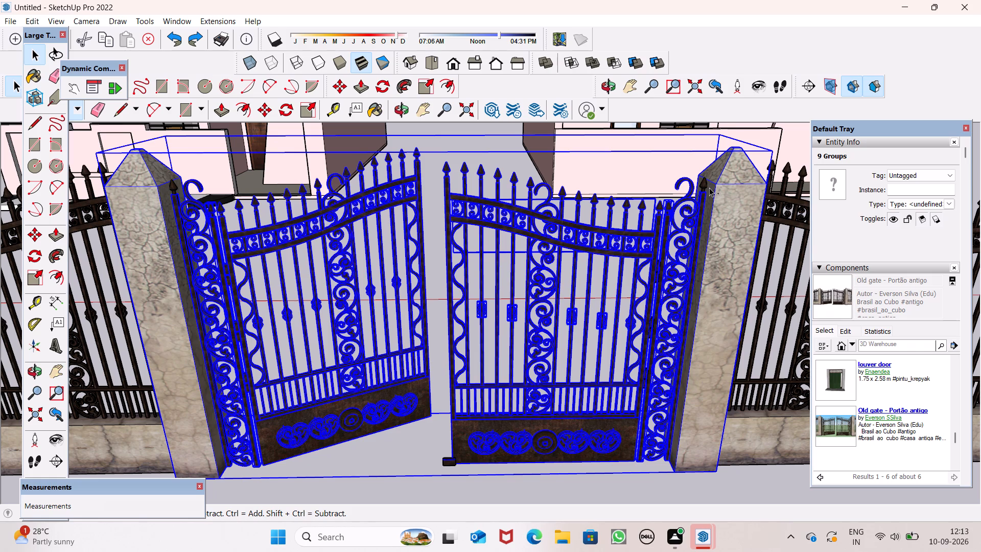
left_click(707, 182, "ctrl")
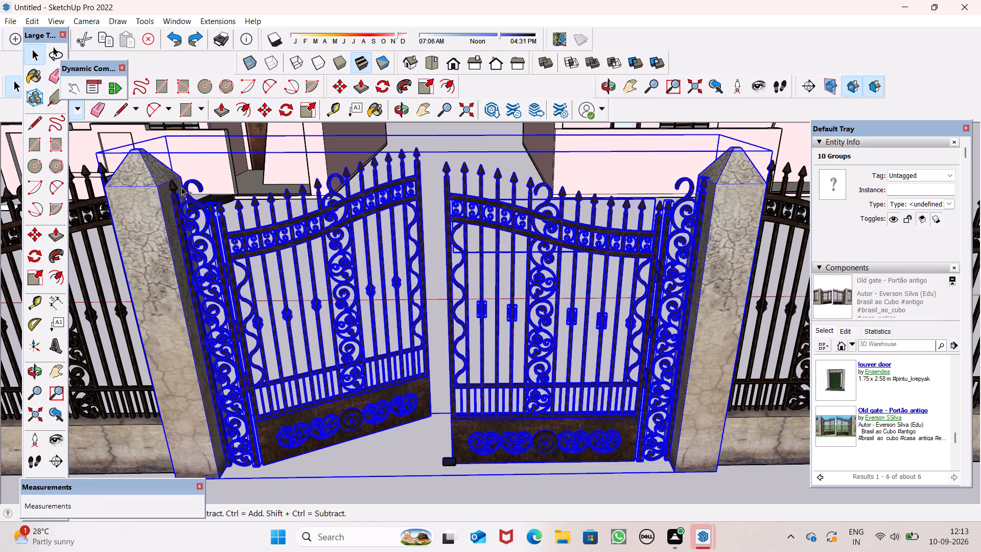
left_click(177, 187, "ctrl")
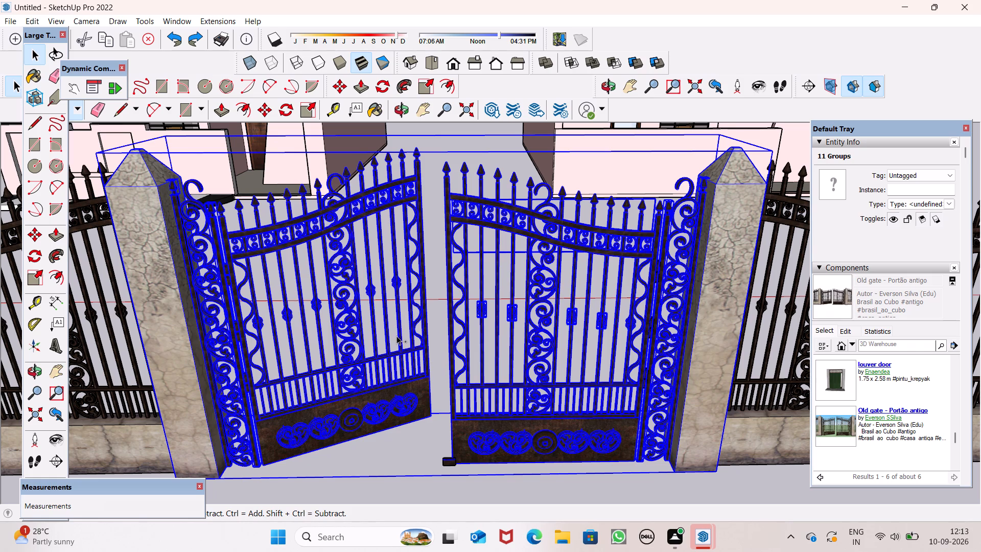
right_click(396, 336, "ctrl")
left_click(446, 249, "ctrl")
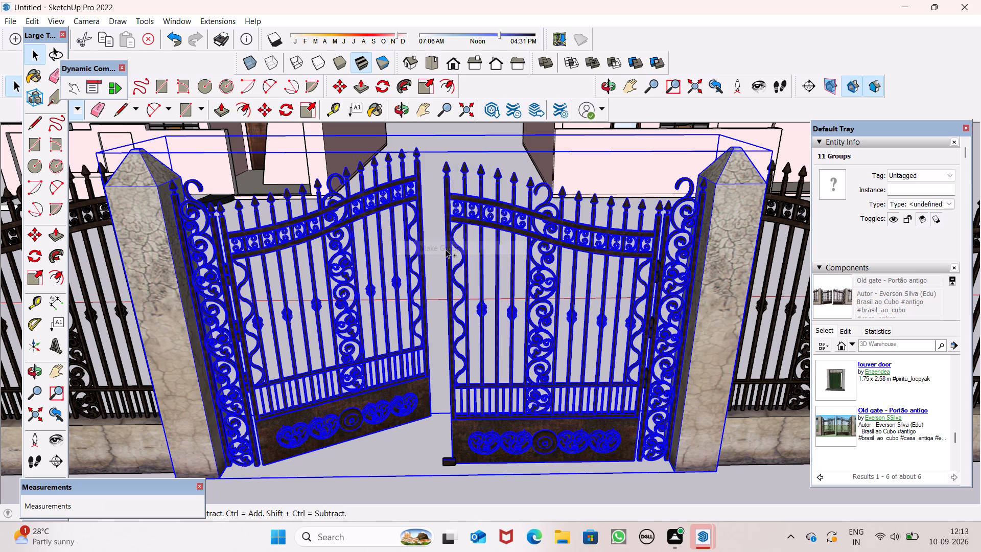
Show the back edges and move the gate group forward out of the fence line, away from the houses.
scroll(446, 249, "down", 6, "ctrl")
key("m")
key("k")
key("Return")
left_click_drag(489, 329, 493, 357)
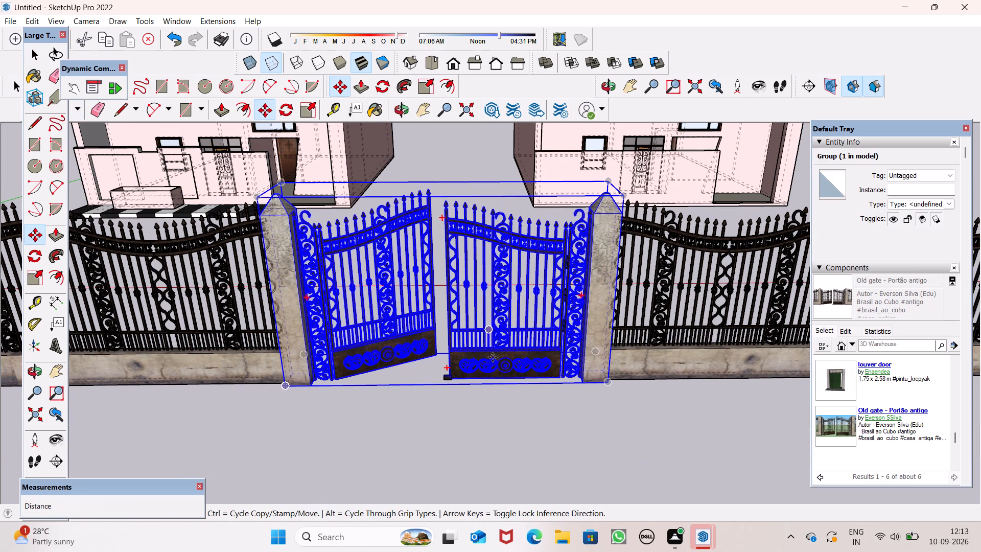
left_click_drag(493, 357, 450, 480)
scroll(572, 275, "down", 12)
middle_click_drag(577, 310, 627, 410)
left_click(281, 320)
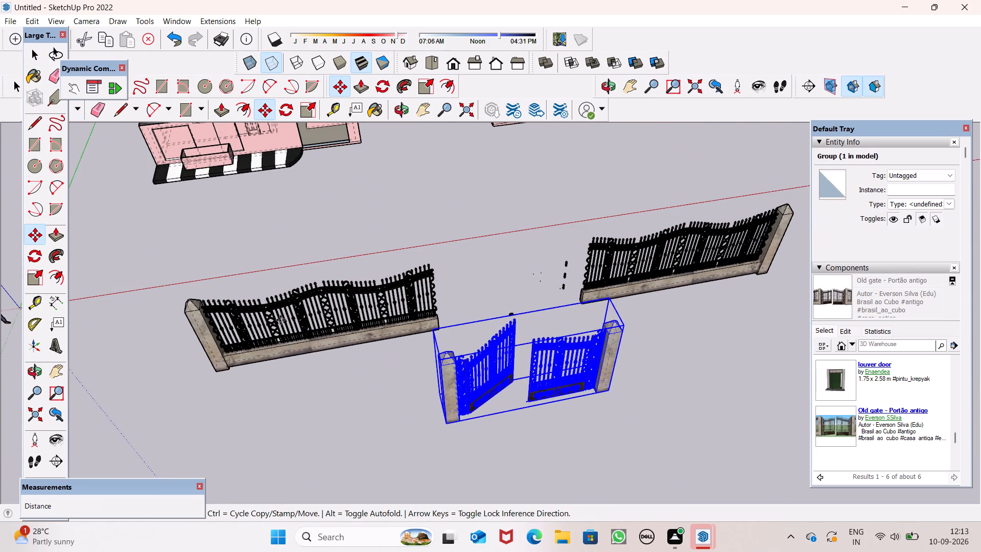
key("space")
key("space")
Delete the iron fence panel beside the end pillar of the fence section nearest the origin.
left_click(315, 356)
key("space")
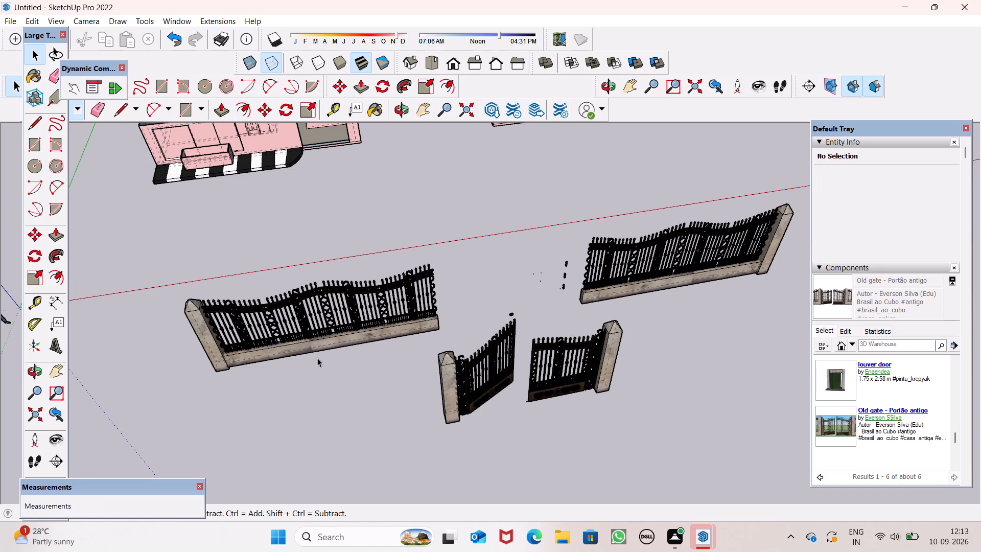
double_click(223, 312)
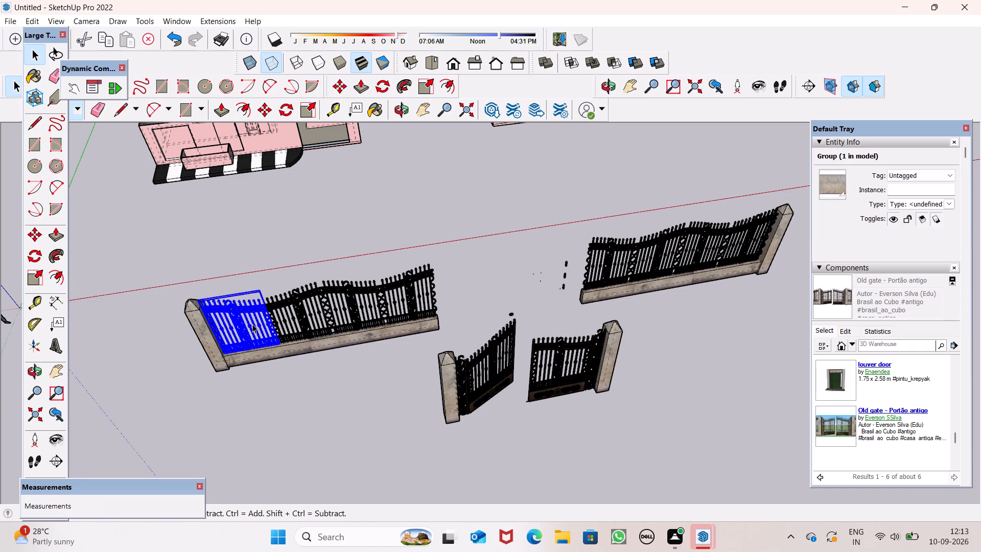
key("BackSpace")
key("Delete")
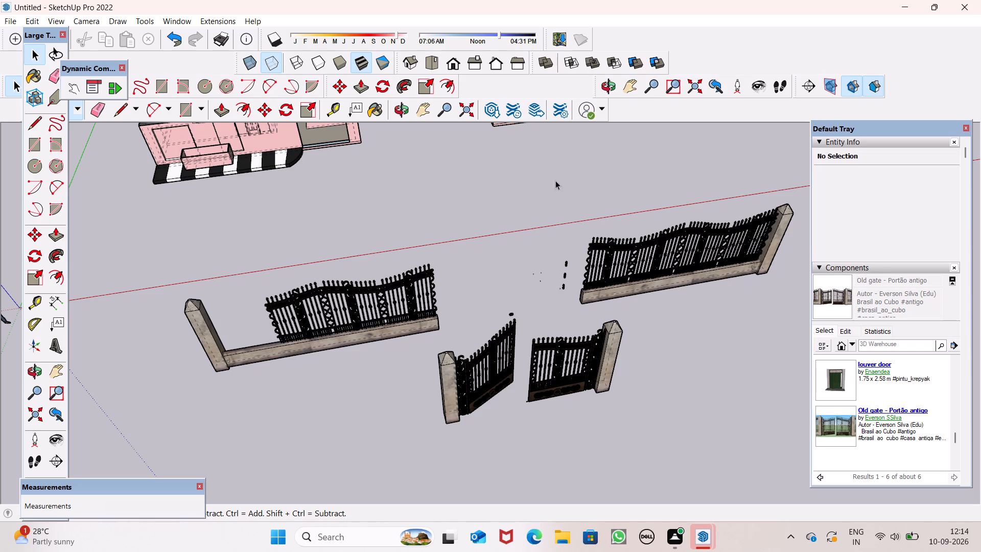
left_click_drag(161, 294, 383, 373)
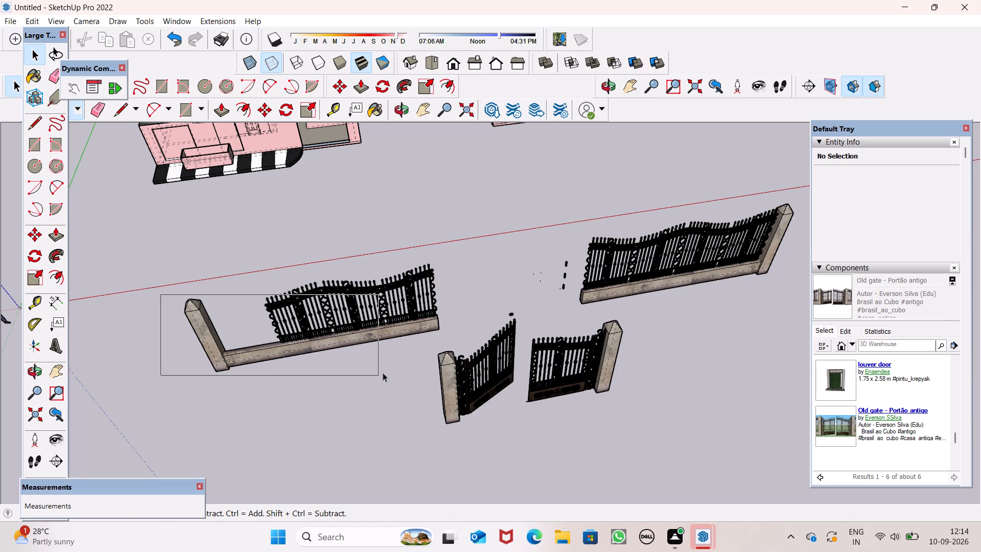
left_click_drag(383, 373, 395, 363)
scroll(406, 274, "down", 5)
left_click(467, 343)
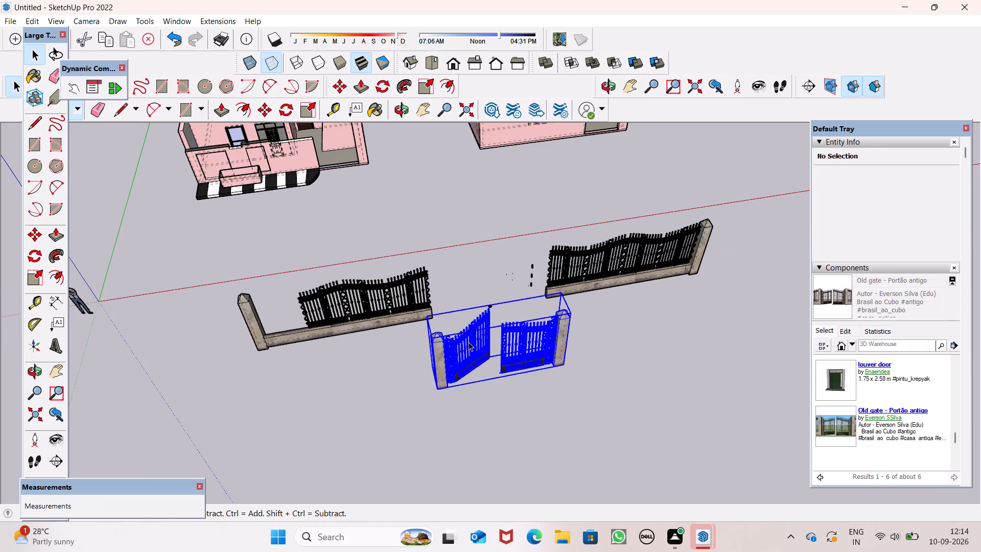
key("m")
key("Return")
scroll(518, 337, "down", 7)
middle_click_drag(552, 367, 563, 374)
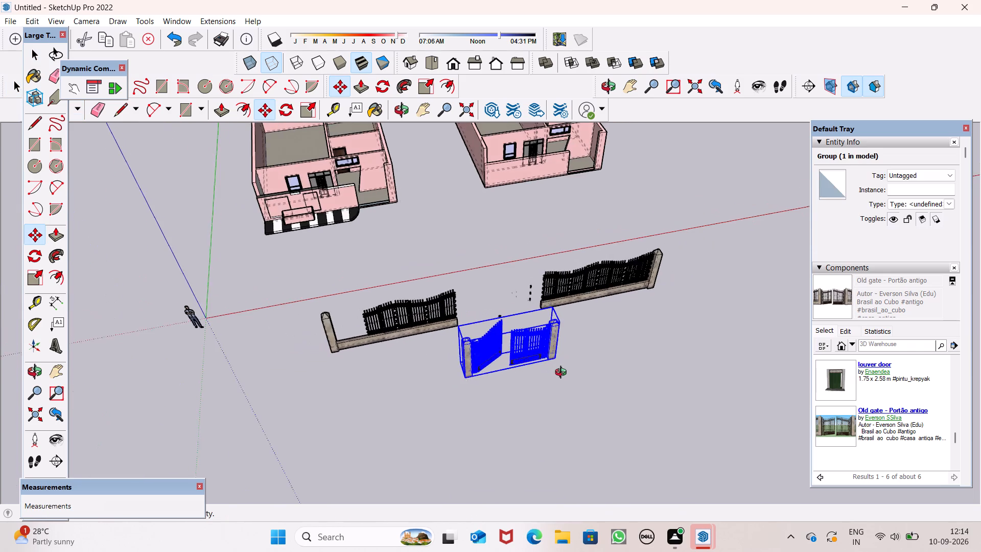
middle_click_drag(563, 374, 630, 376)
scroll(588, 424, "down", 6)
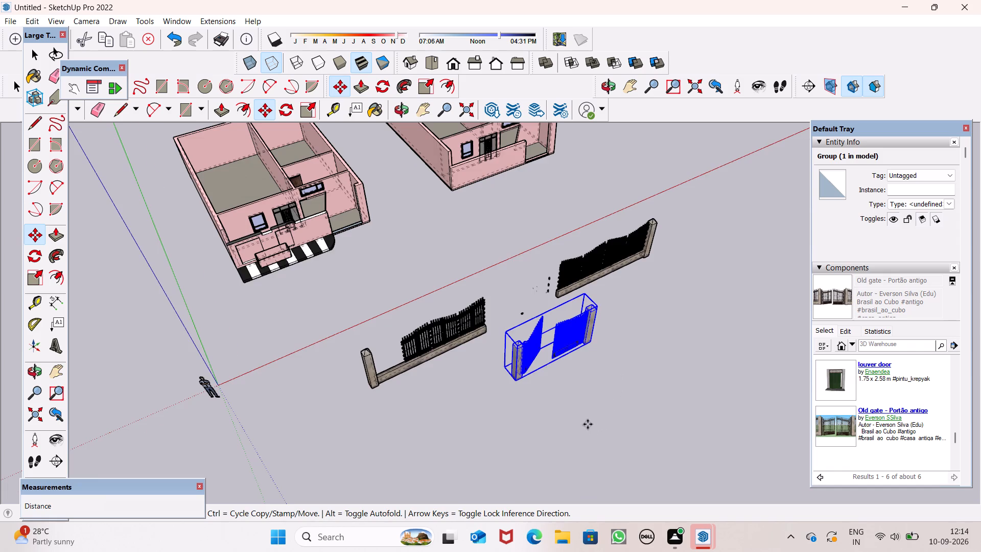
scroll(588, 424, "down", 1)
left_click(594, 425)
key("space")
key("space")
Examine the detached gate, the two fence sections and the fronts of both houses.
left_click(596, 427)
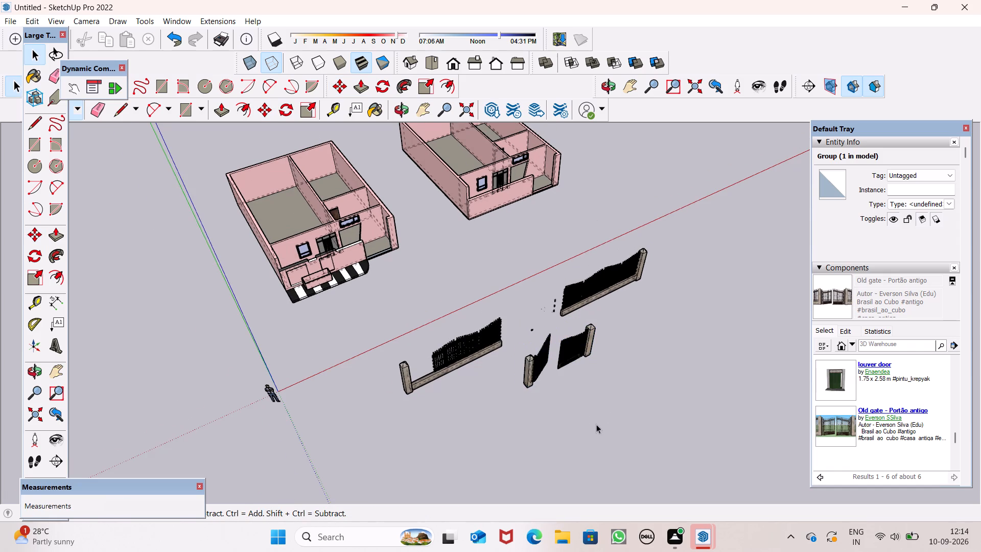
left_click(604, 416)
left_click(607, 417)
middle_click_drag(610, 414, 357, 322)
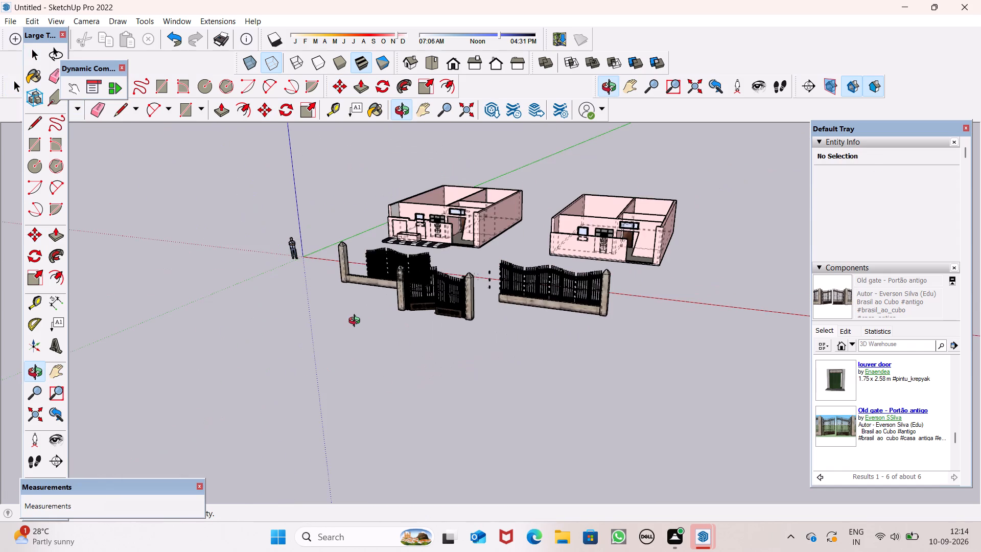
middle_click_drag(357, 322, 356, 319)
scroll(543, 320, "up", 8)
scroll(643, 217, "up", 11)
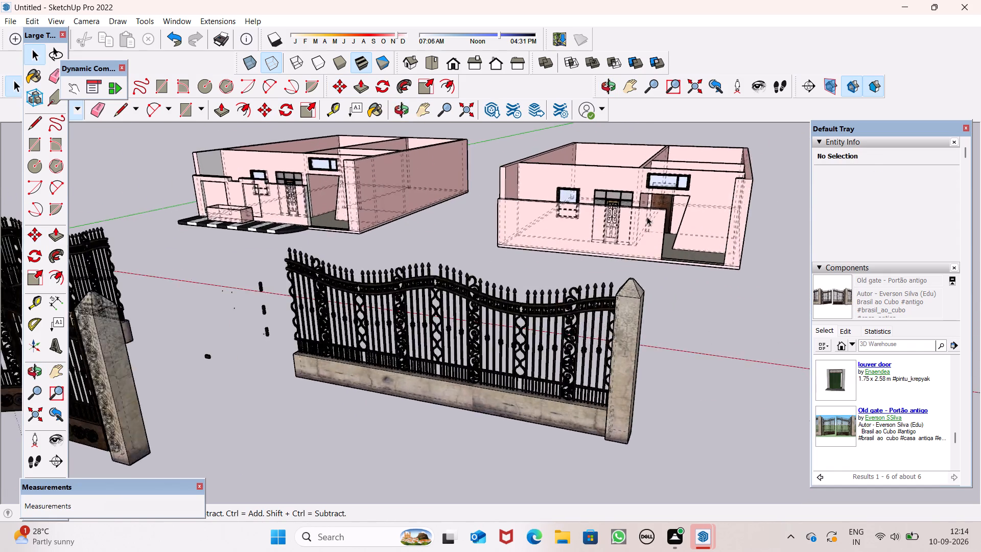
scroll(647, 217, "up", 14)
scroll(645, 229, "down", 14)
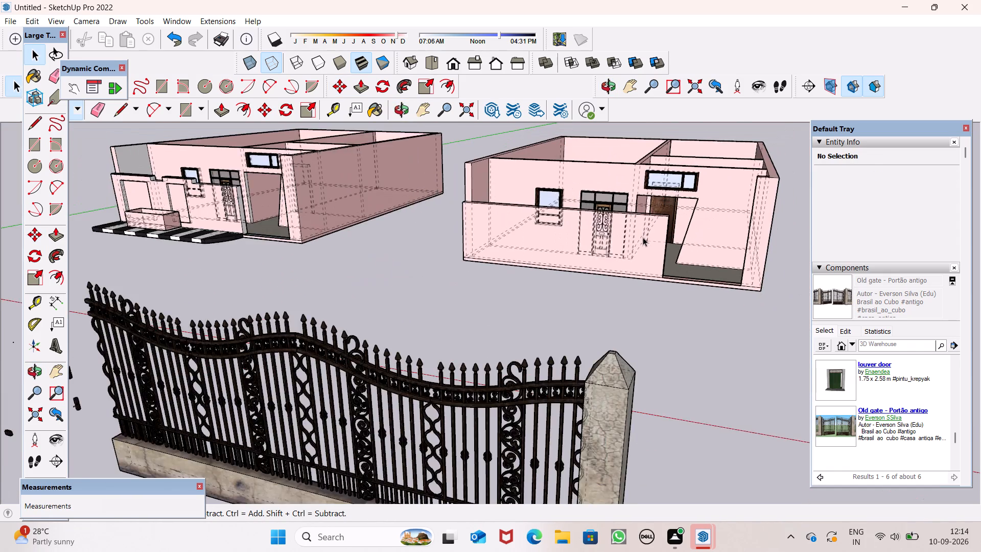
scroll(643, 241, "down", 4)
left_click(647, 266)
left_click(650, 272)
left_click(680, 296)
left_click_drag(684, 298, 684, 305)
scroll(683, 298, "down", 7)
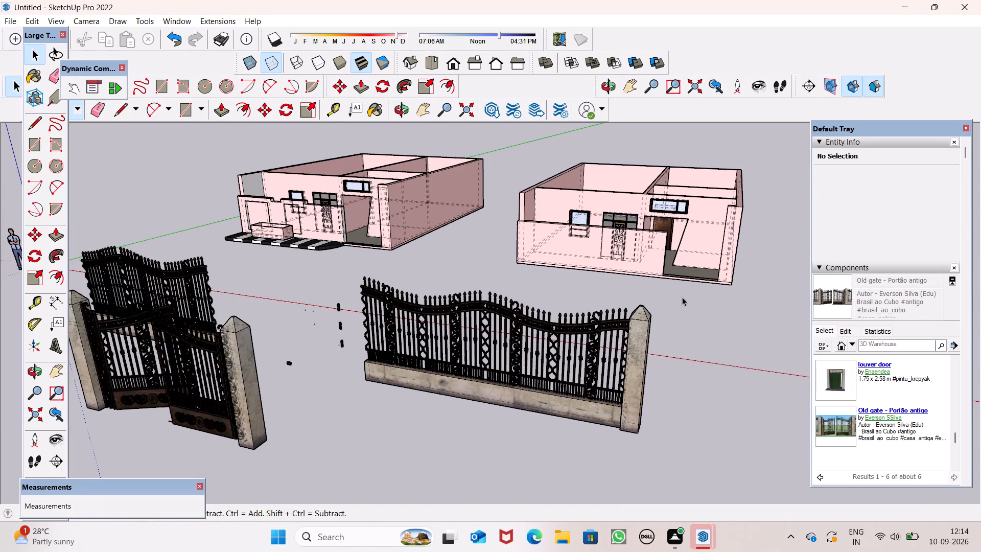
scroll(682, 296, "down", 8)
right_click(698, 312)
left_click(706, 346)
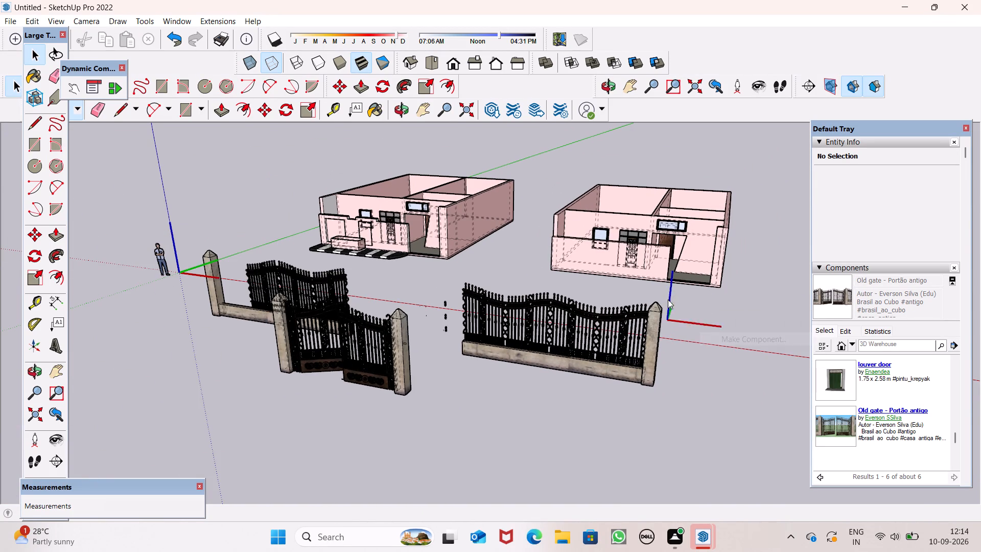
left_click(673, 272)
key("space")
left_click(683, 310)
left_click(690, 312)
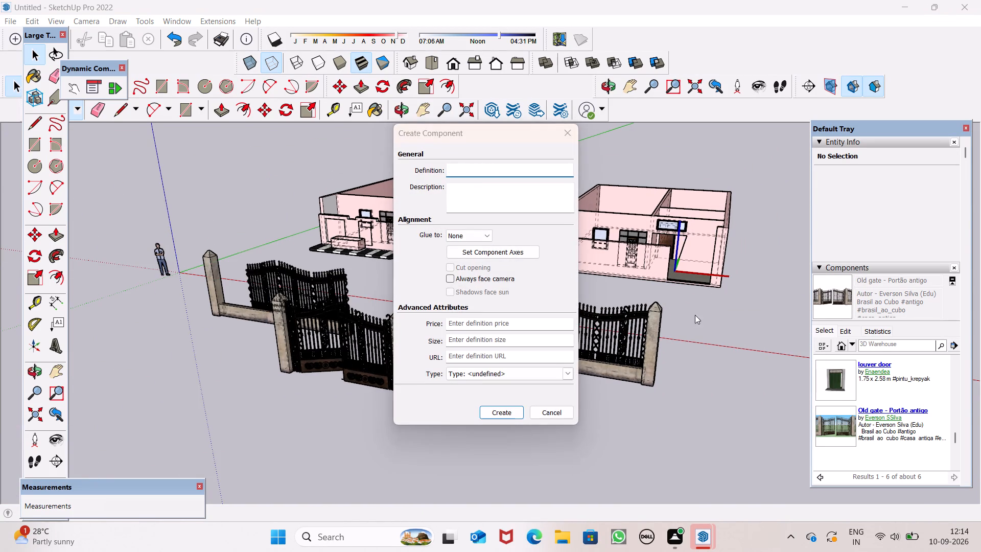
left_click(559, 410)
Undo the panel deletion, the gate group's move and the earlier grouping and splitting, back to the whole fence and gate group.
scroll(705, 337, "down", 4)
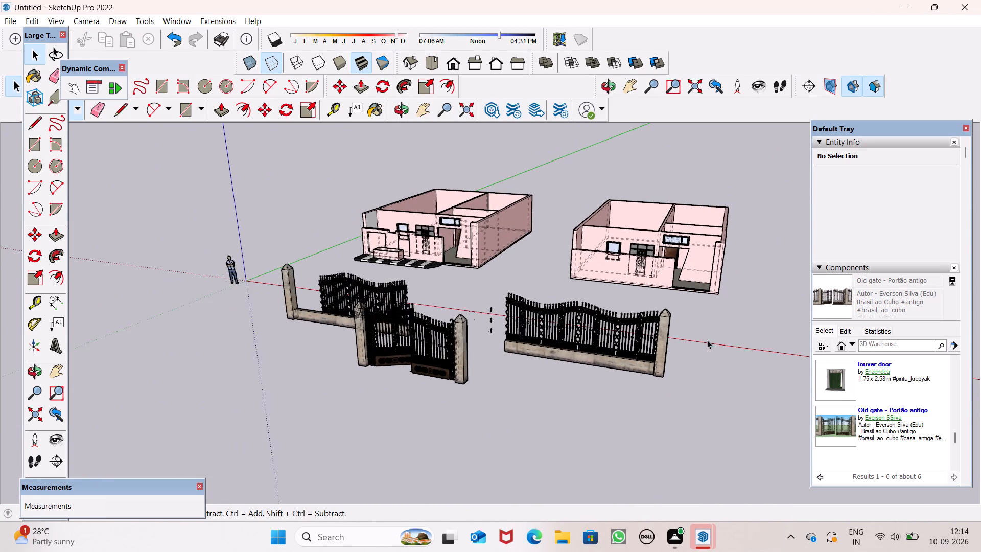
left_click(715, 354)
middle_click_drag(711, 348, 740, 390)
scroll(740, 390, "up", 1)
key("ctrl+z")
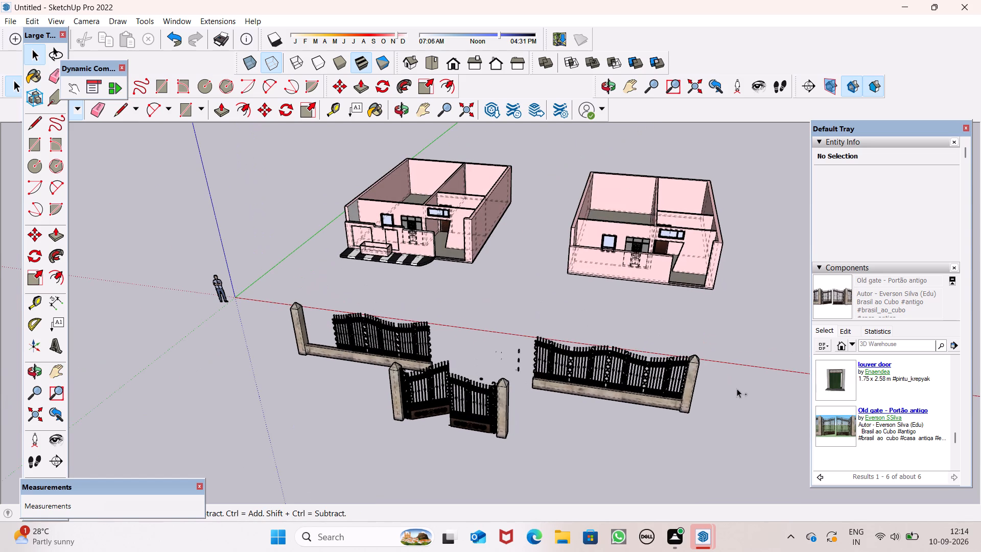
key("ctrl+z")
key("ctrl+z")
key("ctrl+z")
key("ctrl+z")
key("ctrl+z")
key("ctrl+z")
key("ctrl+z")
key("ctrl+z")
key("ctrl+z")
key("ctrl+z")
key("ctrl+z")
key("ctrl+z")
key("ctrl+z")
key("ctrl+z")
key("ctrl+z")
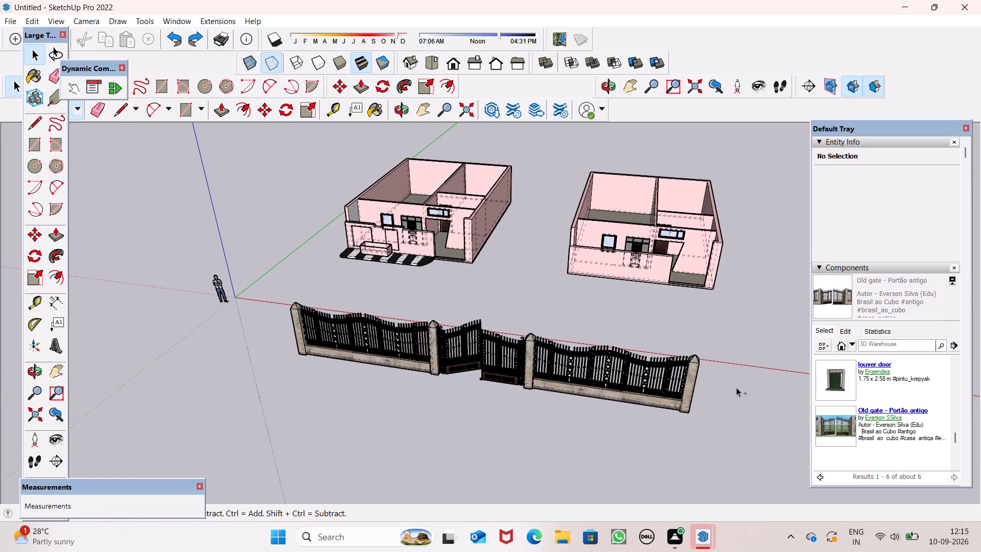
key("ctrl+z")
key("ctrl+z")
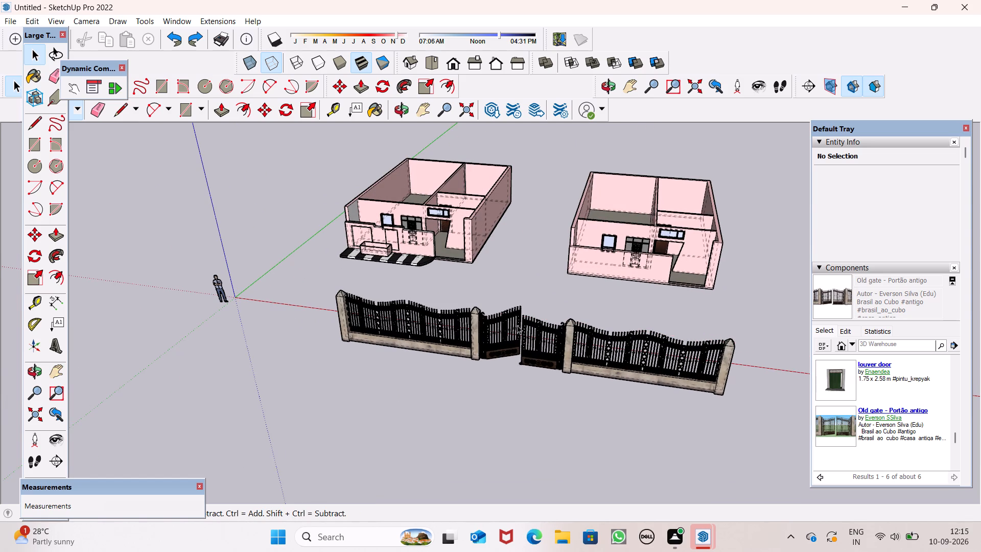
Turn off the display of the dashed back edges.
scroll(485, 289, "down", 7)
middle_click_drag(523, 298, 740, 451)
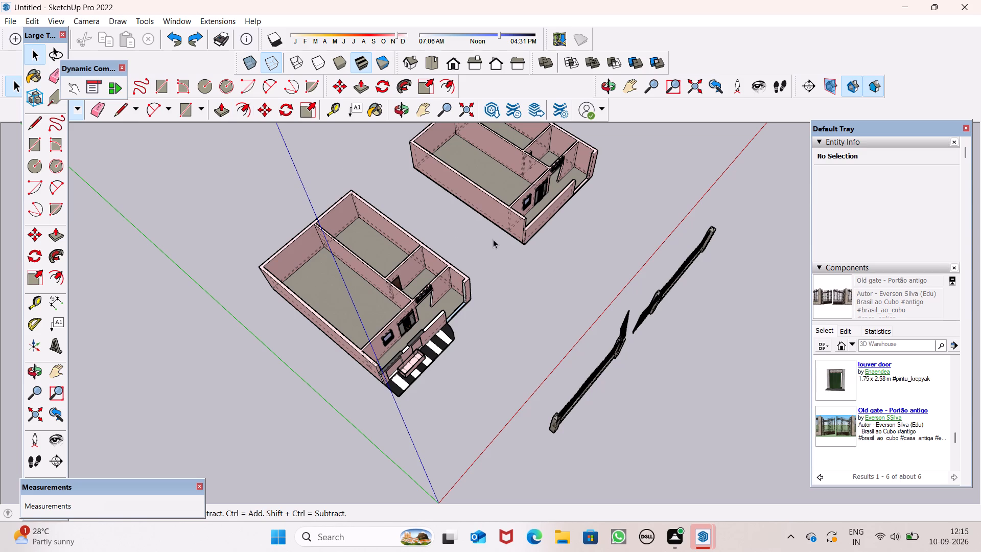
scroll(495, 240, "up", 7)
scroll(549, 229, "up", 16)
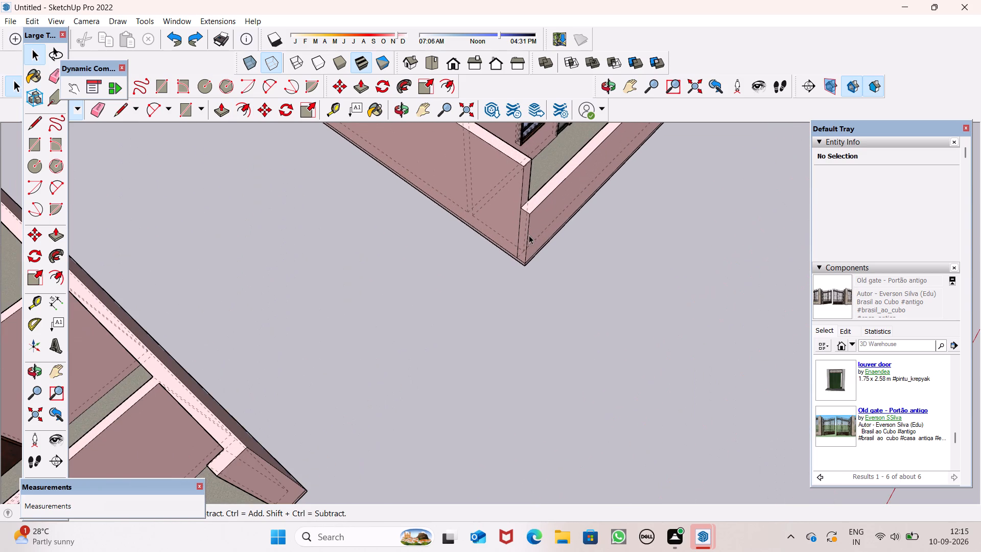
scroll(525, 243, "down", 6)
scroll(411, 217, "down", 4)
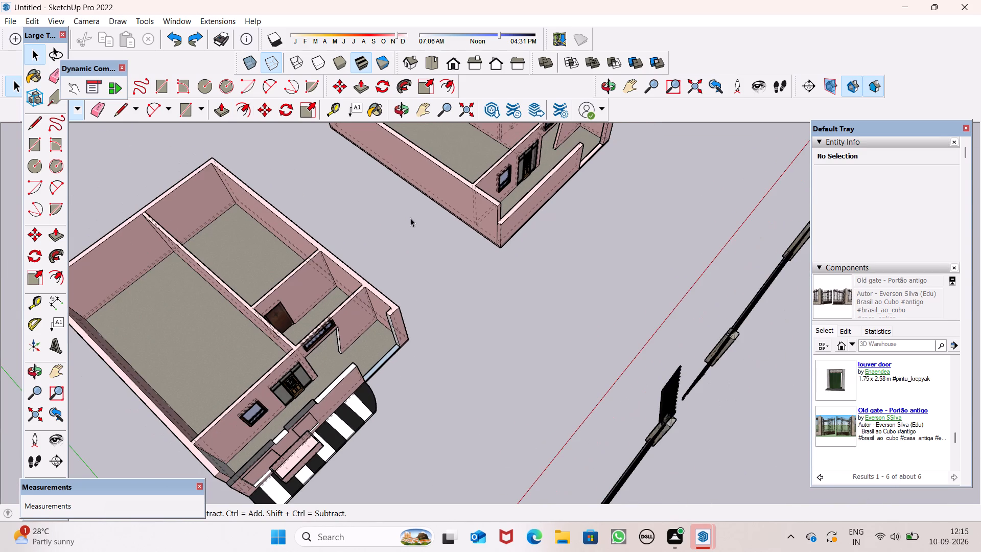
key("k")
Explode the whole fence and gate group in front of the two houses.
scroll(410, 218, "down", 3)
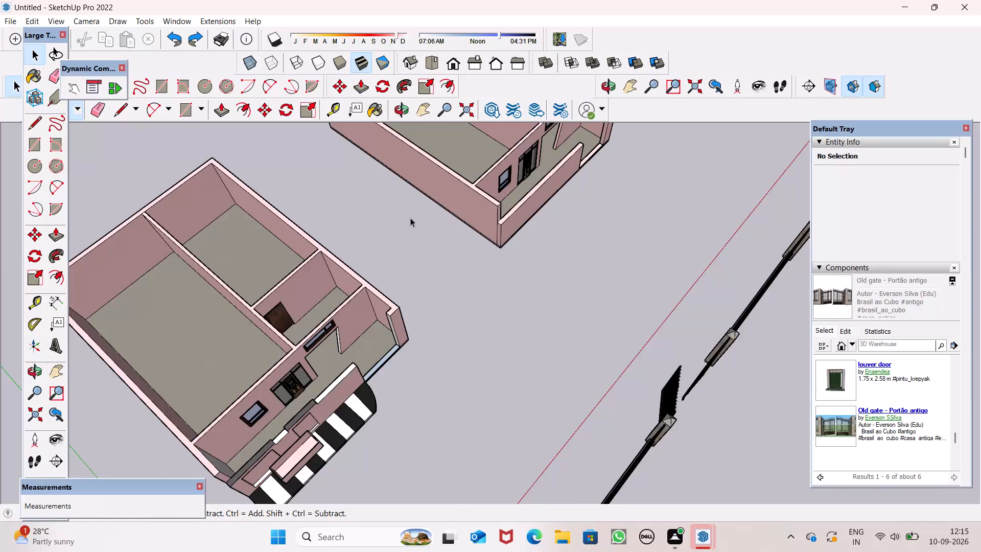
scroll(410, 218, "down", 6)
middle_click_drag(426, 235, 219, 0)
scroll(450, 375, "up", 5)
middle_click_drag(547, 332, 540, 417)
left_click(543, 367)
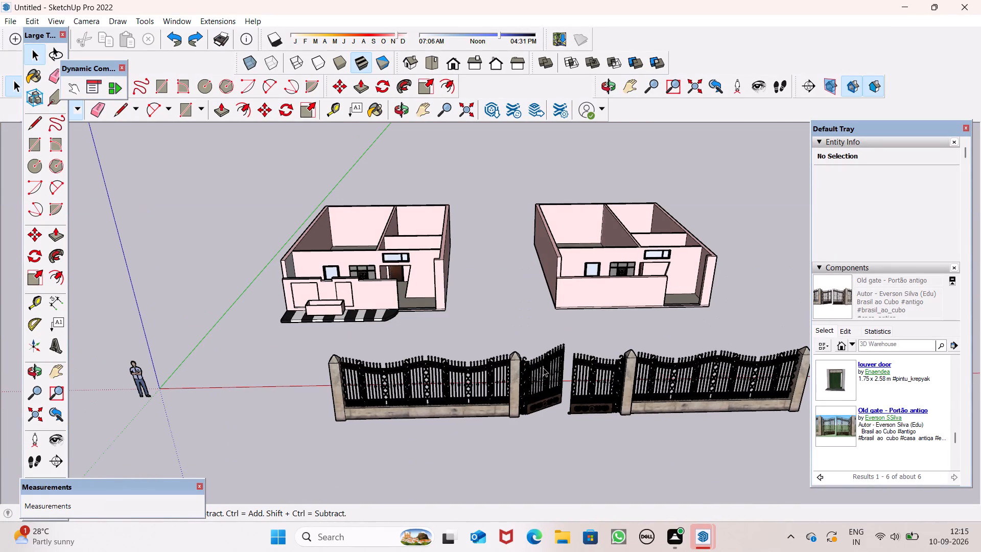
right_click(590, 388)
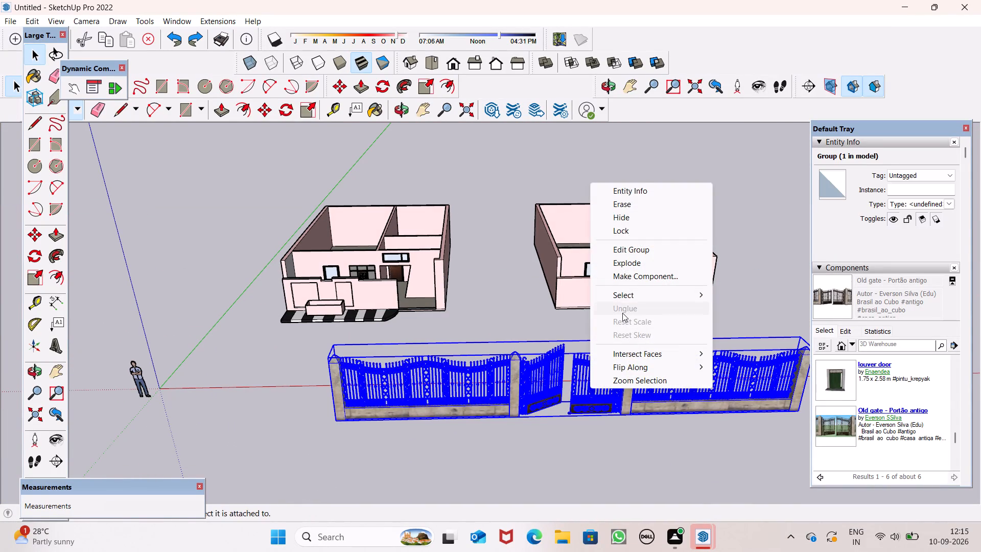
left_click(630, 264)
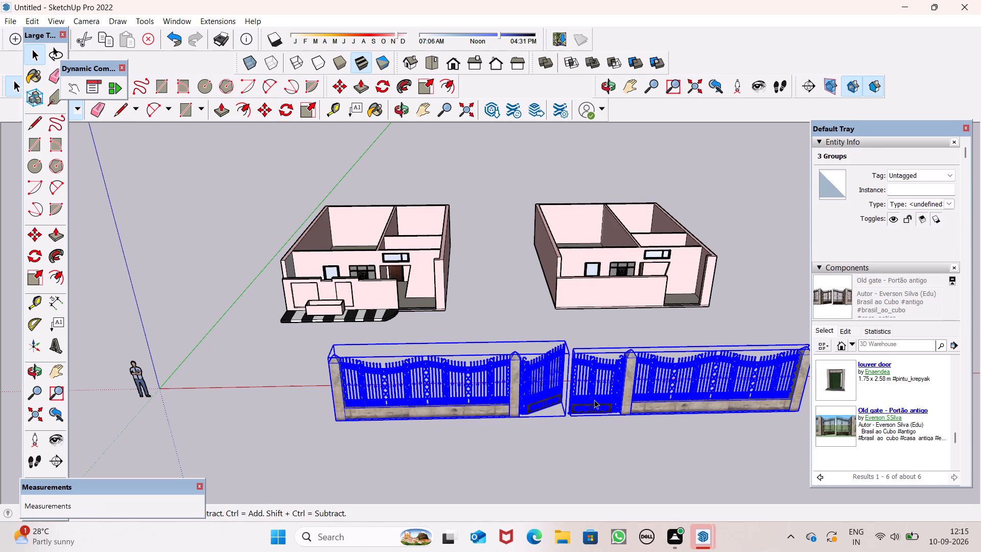
Explode the fence and gate section farther from the origin to separate its stone pillars from the ironwork.
left_click(645, 388)
left_click(663, 389)
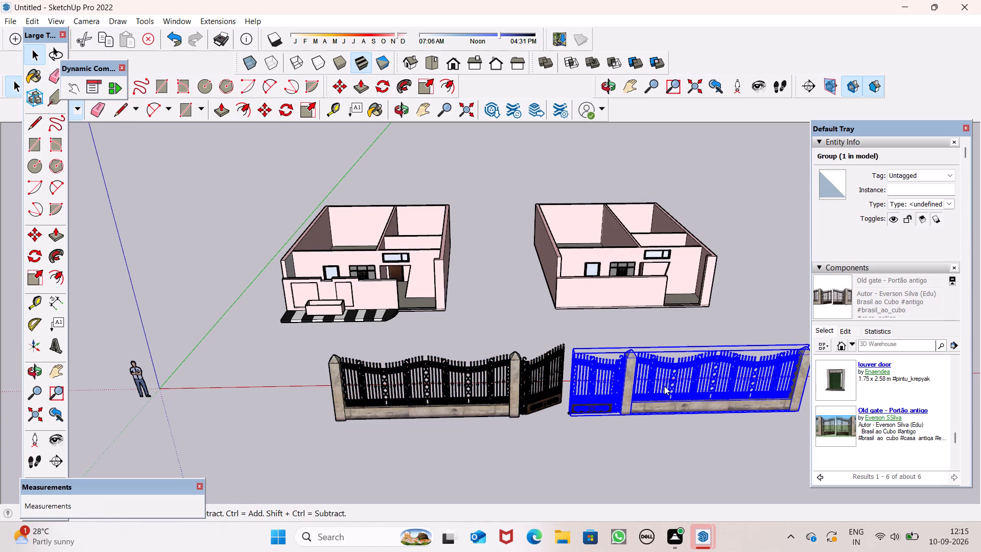
right_click(664, 386)
left_click(705, 260)
left_click(630, 438)
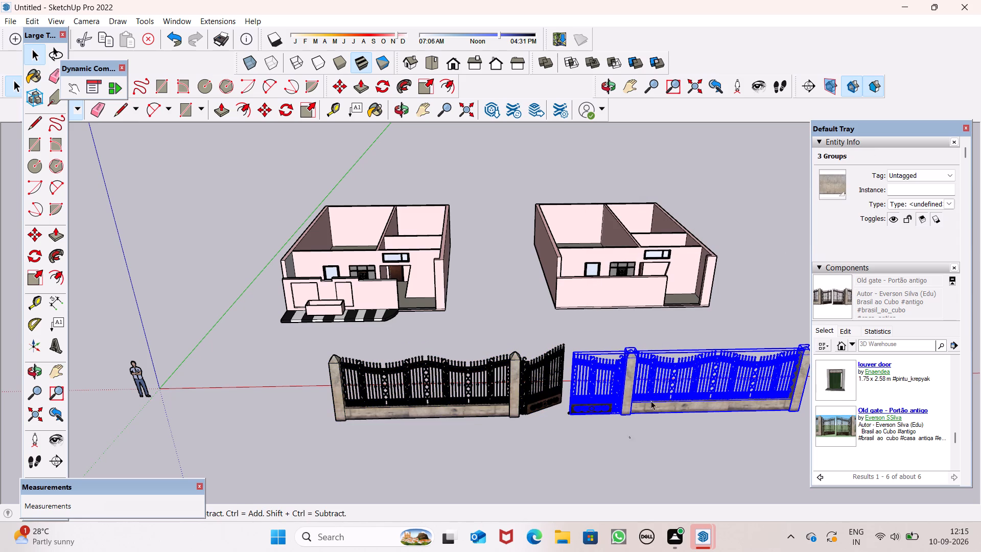
Explode the ironwork group of that farther section into its individual fence and gate pieces.
left_click(666, 378)
left_click(598, 388)
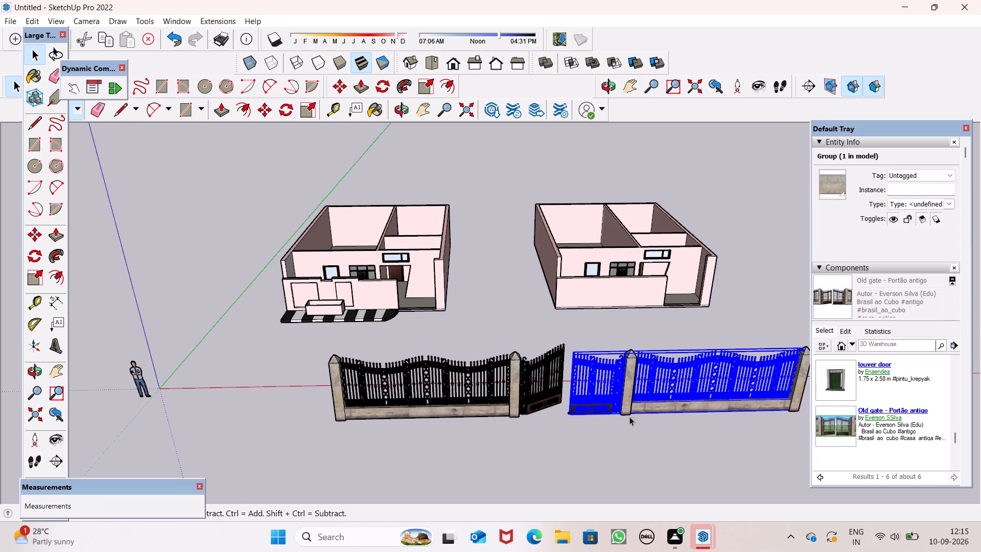
right_click(649, 379)
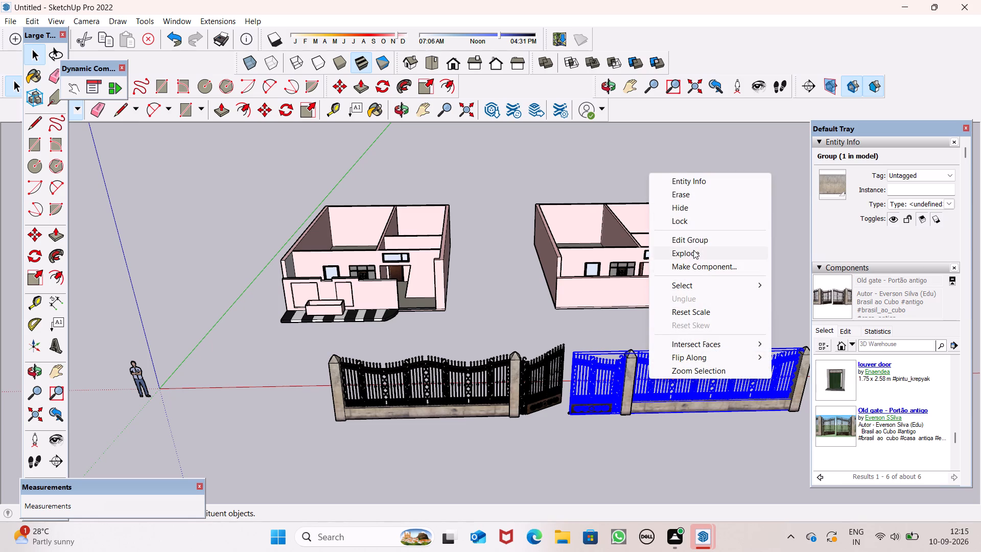
left_click(694, 250)
left_click_drag(633, 474, 637, 454)
left_click(675, 392)
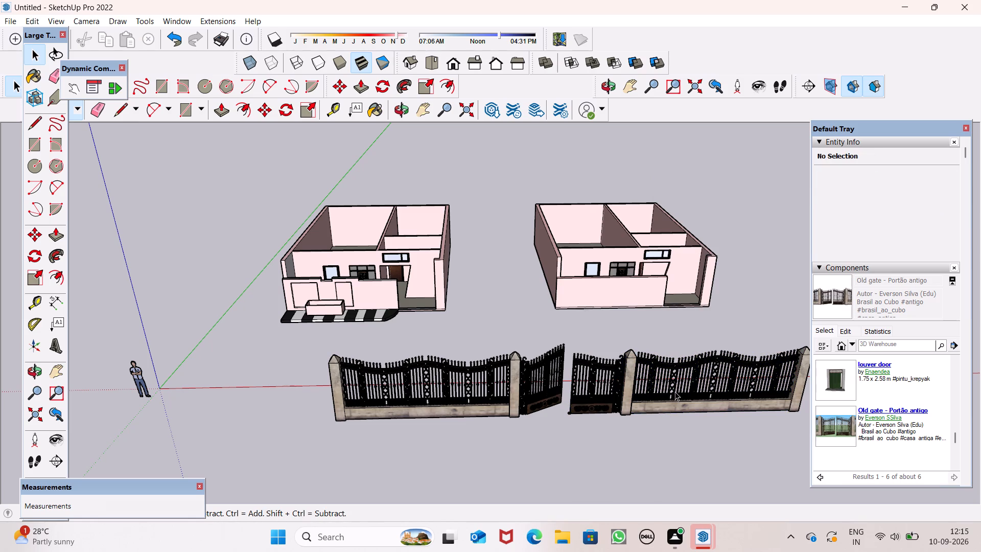
left_click_drag(630, 444, 631, 435)
Explode the fence and gate section nearer the origin to separate its stone pillars from the ironwork.
left_click(464, 379)
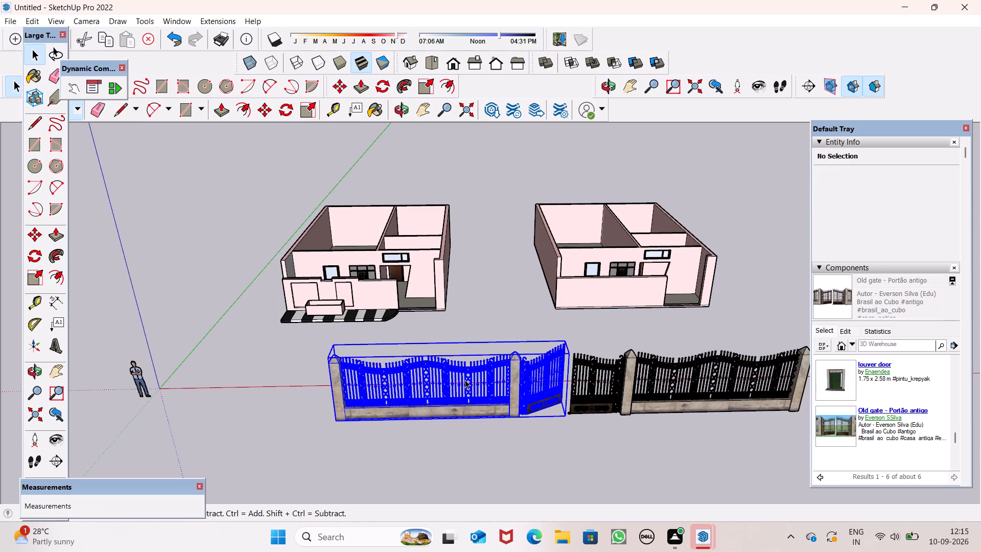
right_click(465, 380)
left_click(508, 256)
left_click_drag(551, 505, 548, 491)
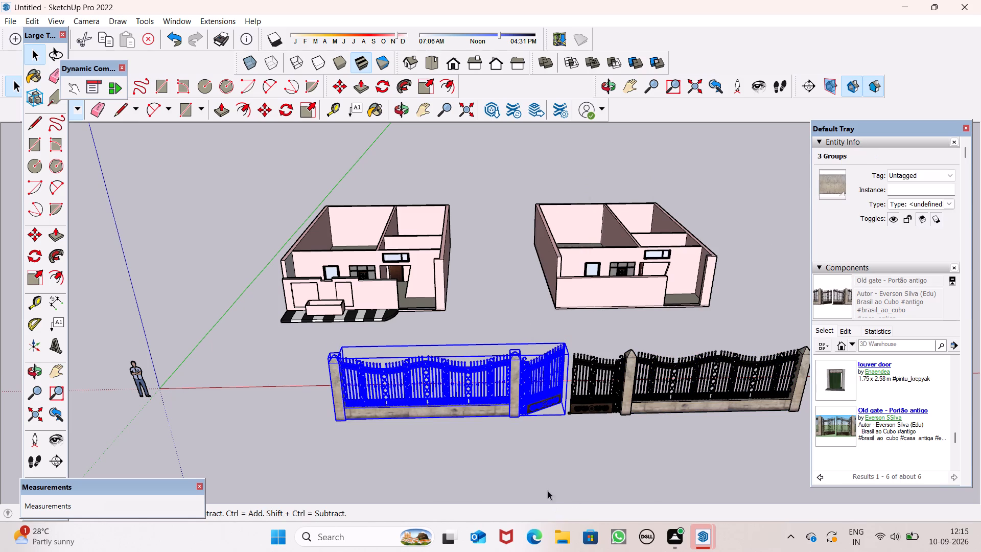
left_click_drag(548, 491, 541, 476)
left_click_drag(492, 443, 492, 434)
Explode the ironwork group of the nearer section into its individual fence and gate pieces.
left_click(462, 377)
right_click(463, 375)
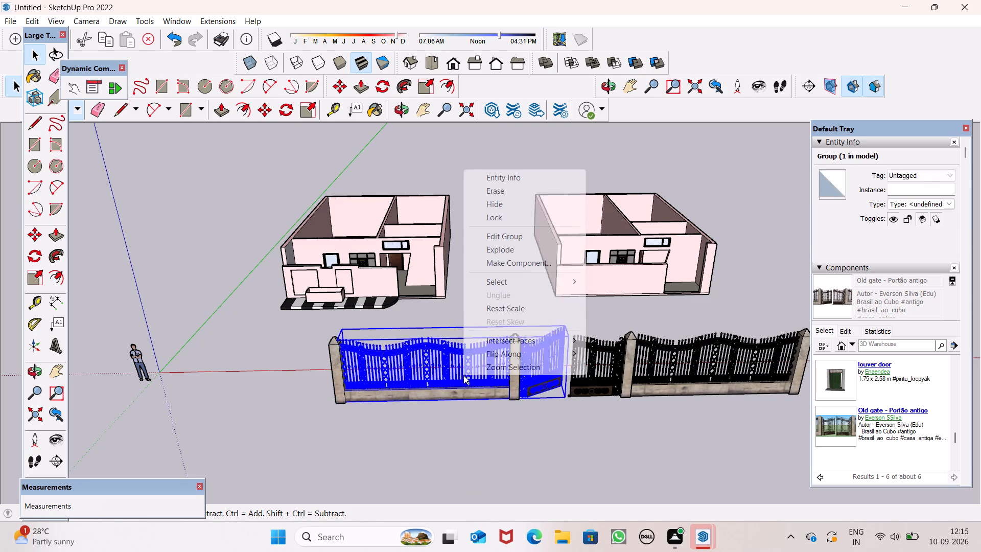
left_click(516, 250)
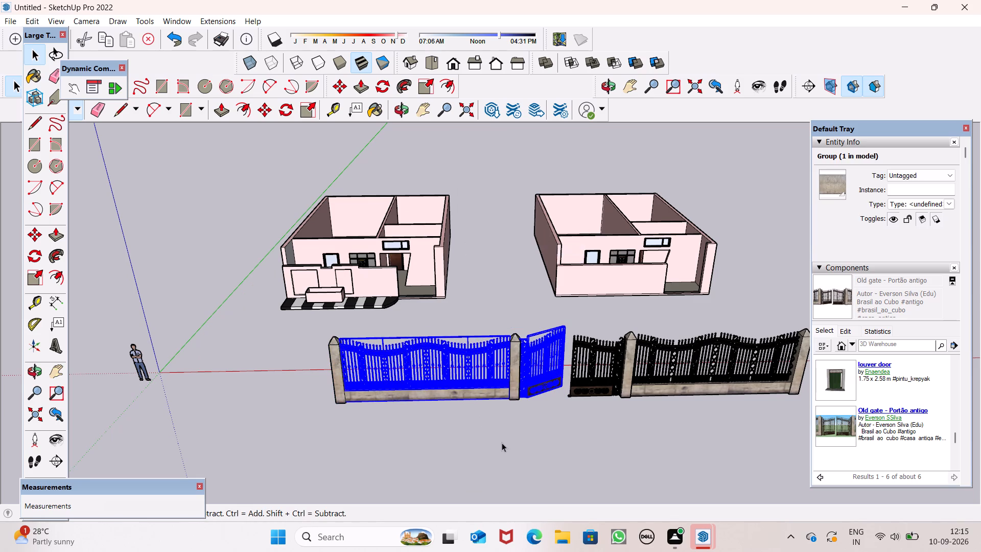
left_click(502, 443)
left_click(484, 373)
left_click(538, 434)
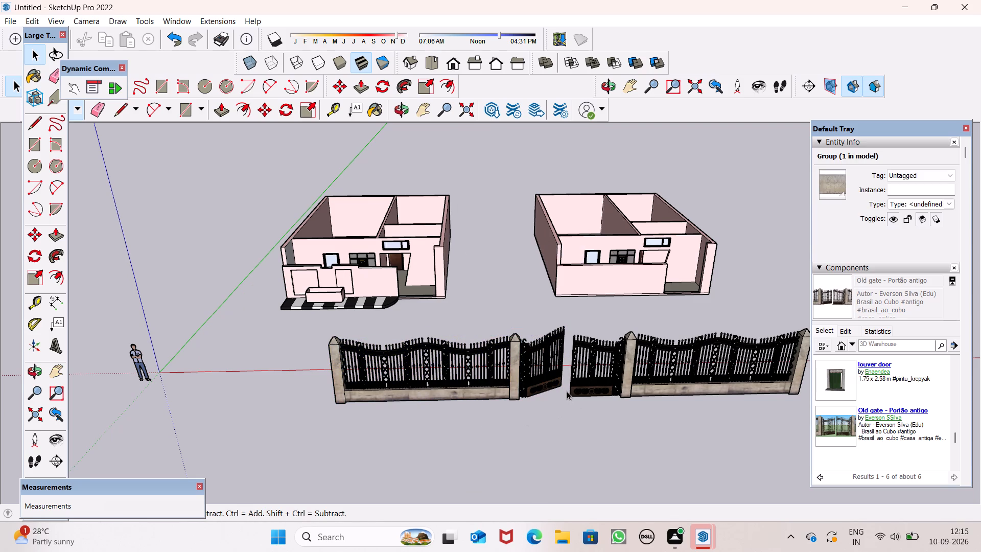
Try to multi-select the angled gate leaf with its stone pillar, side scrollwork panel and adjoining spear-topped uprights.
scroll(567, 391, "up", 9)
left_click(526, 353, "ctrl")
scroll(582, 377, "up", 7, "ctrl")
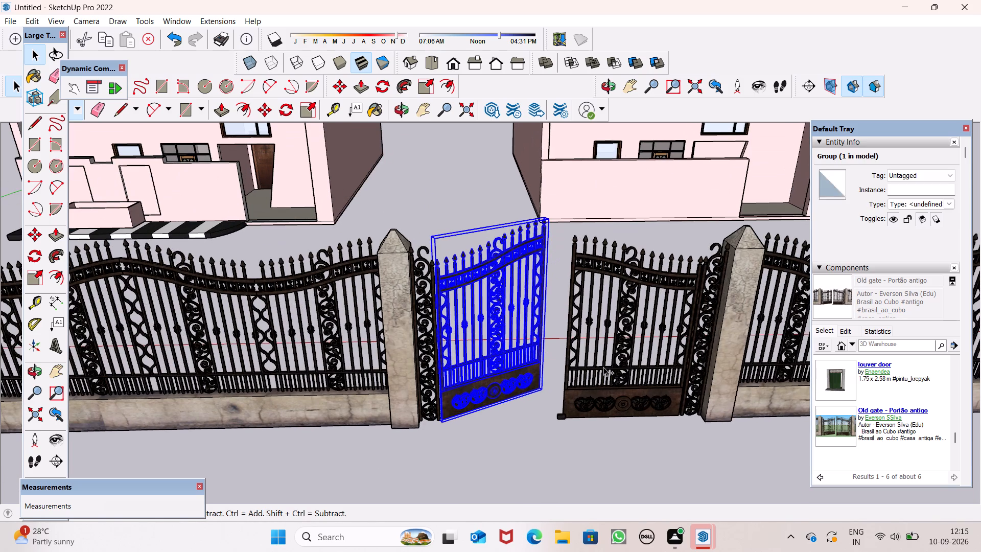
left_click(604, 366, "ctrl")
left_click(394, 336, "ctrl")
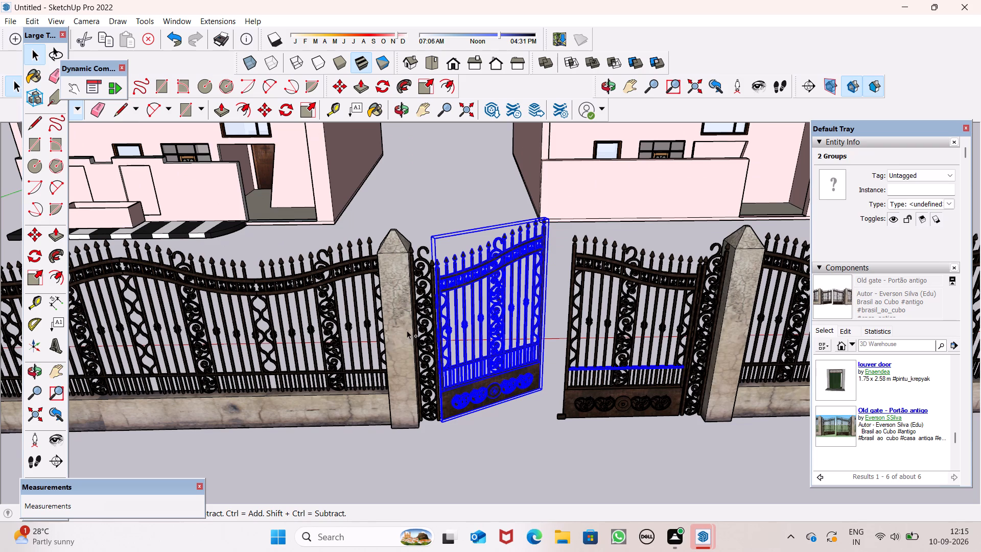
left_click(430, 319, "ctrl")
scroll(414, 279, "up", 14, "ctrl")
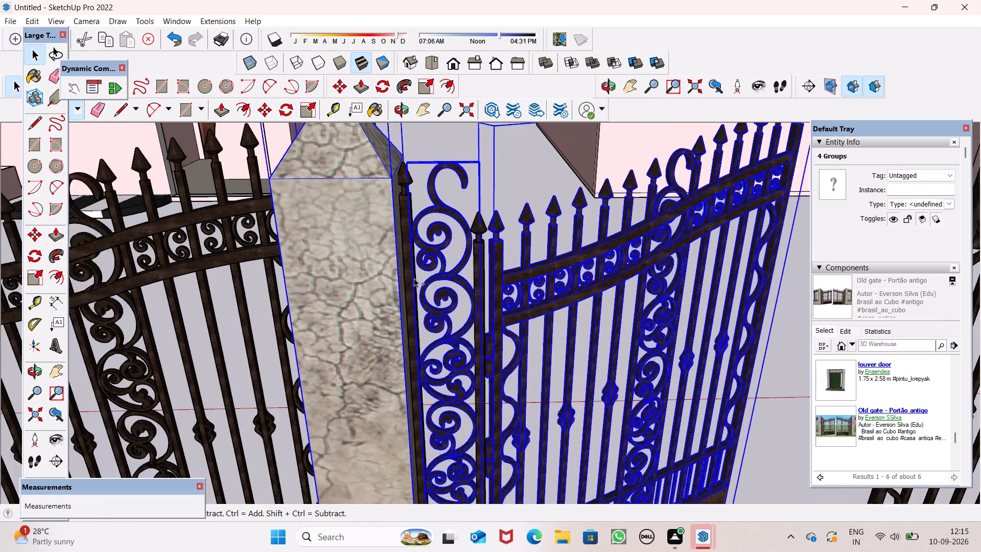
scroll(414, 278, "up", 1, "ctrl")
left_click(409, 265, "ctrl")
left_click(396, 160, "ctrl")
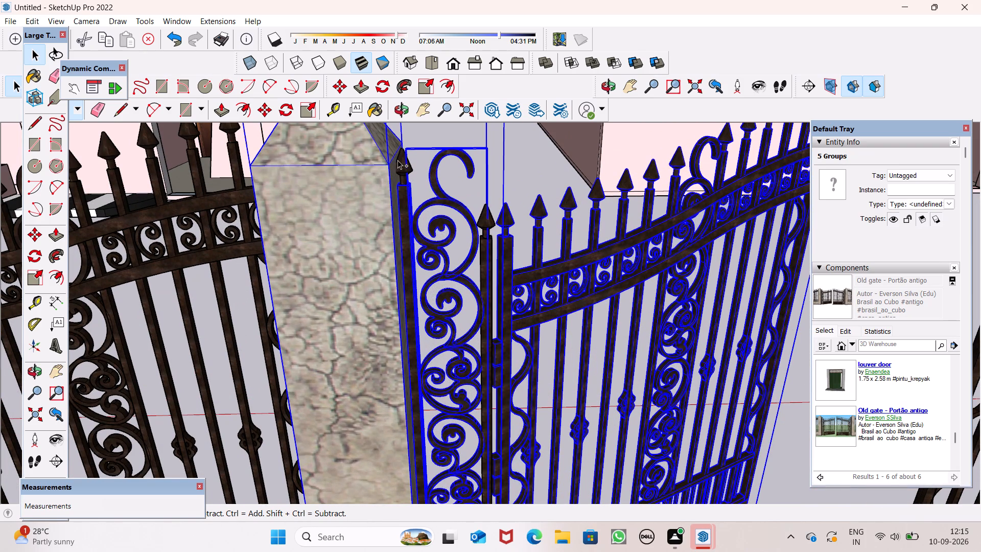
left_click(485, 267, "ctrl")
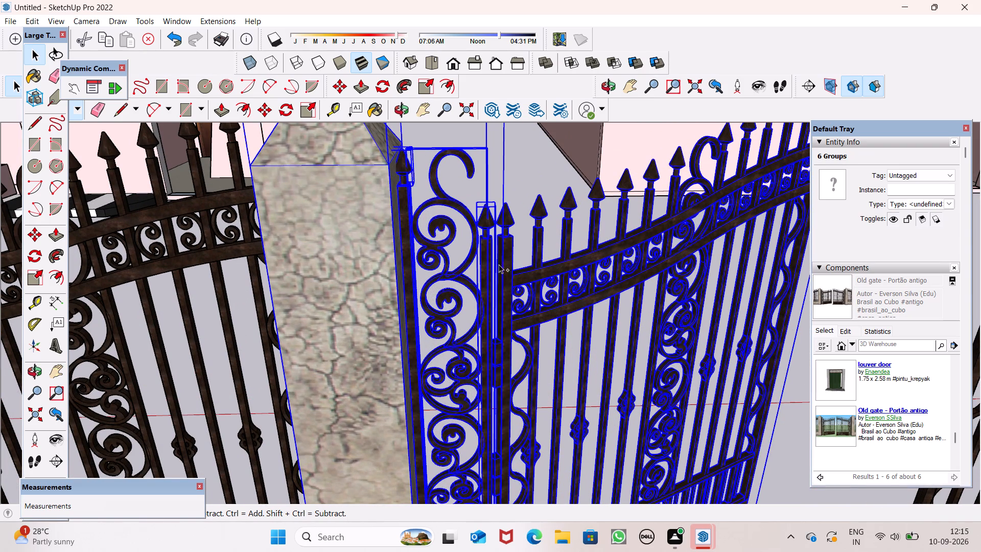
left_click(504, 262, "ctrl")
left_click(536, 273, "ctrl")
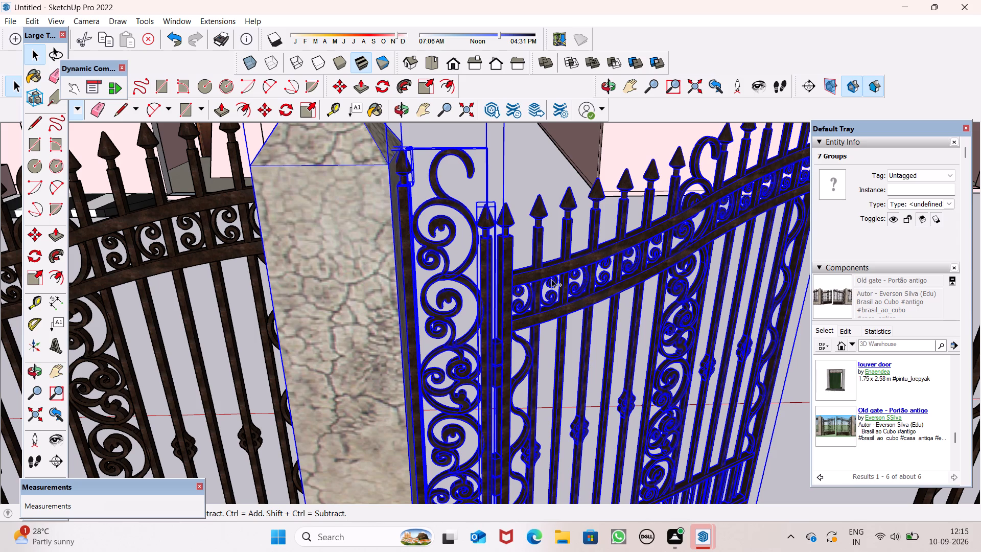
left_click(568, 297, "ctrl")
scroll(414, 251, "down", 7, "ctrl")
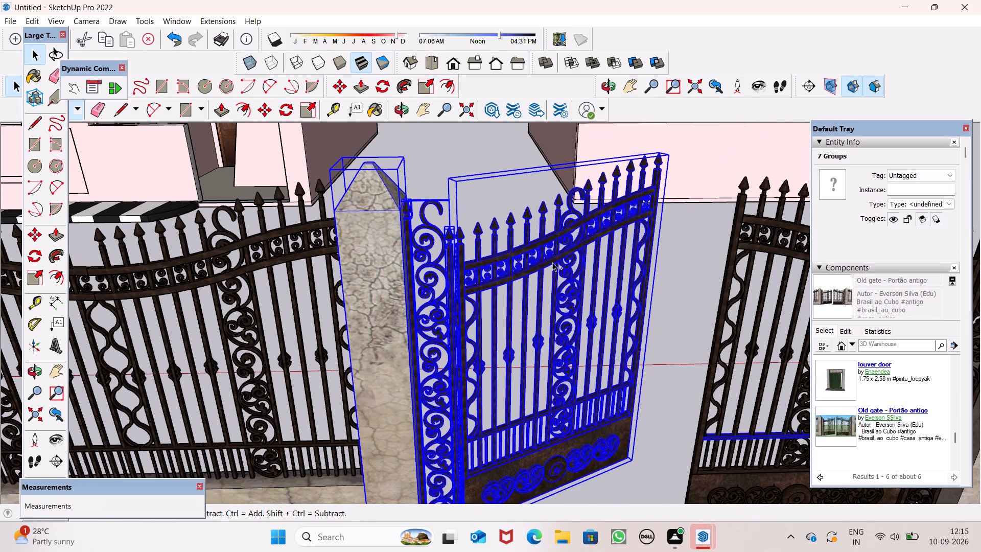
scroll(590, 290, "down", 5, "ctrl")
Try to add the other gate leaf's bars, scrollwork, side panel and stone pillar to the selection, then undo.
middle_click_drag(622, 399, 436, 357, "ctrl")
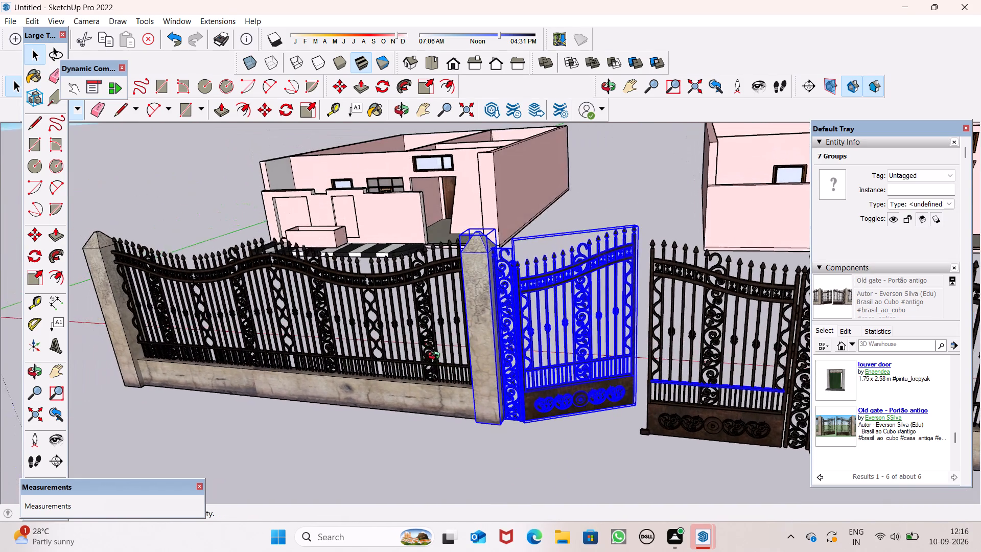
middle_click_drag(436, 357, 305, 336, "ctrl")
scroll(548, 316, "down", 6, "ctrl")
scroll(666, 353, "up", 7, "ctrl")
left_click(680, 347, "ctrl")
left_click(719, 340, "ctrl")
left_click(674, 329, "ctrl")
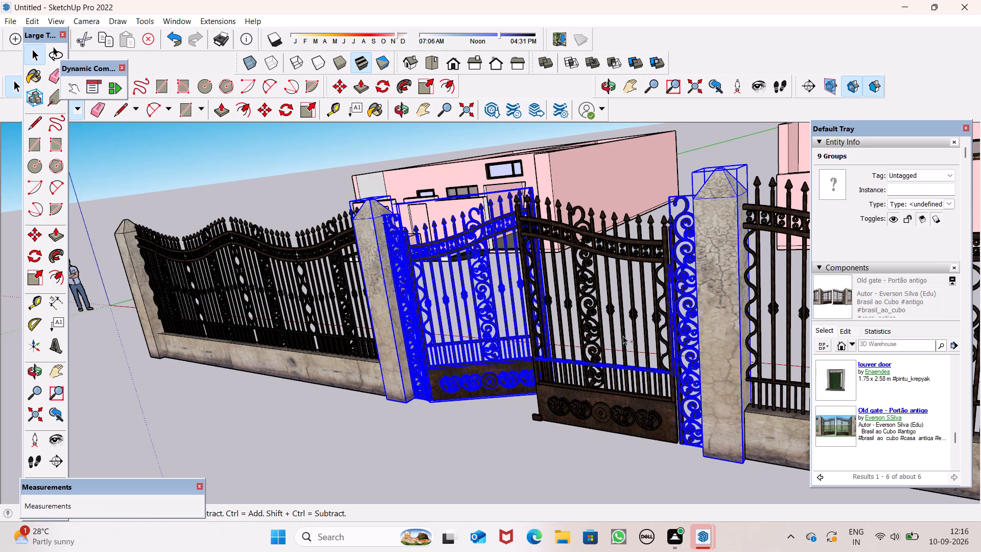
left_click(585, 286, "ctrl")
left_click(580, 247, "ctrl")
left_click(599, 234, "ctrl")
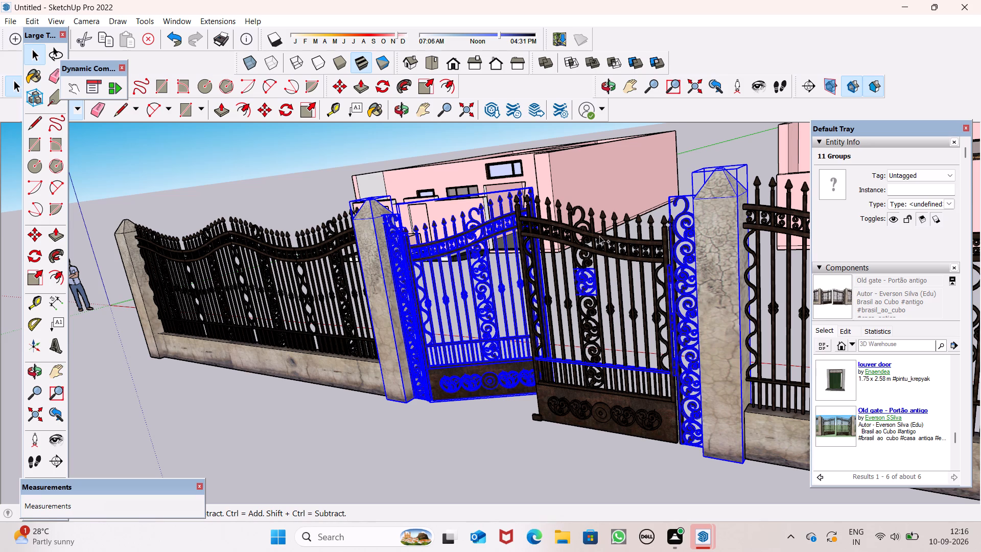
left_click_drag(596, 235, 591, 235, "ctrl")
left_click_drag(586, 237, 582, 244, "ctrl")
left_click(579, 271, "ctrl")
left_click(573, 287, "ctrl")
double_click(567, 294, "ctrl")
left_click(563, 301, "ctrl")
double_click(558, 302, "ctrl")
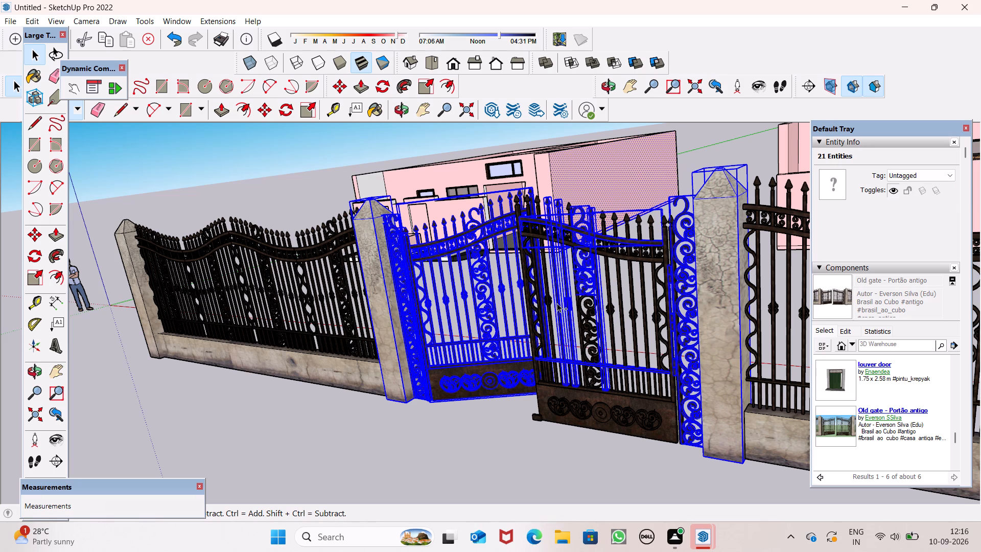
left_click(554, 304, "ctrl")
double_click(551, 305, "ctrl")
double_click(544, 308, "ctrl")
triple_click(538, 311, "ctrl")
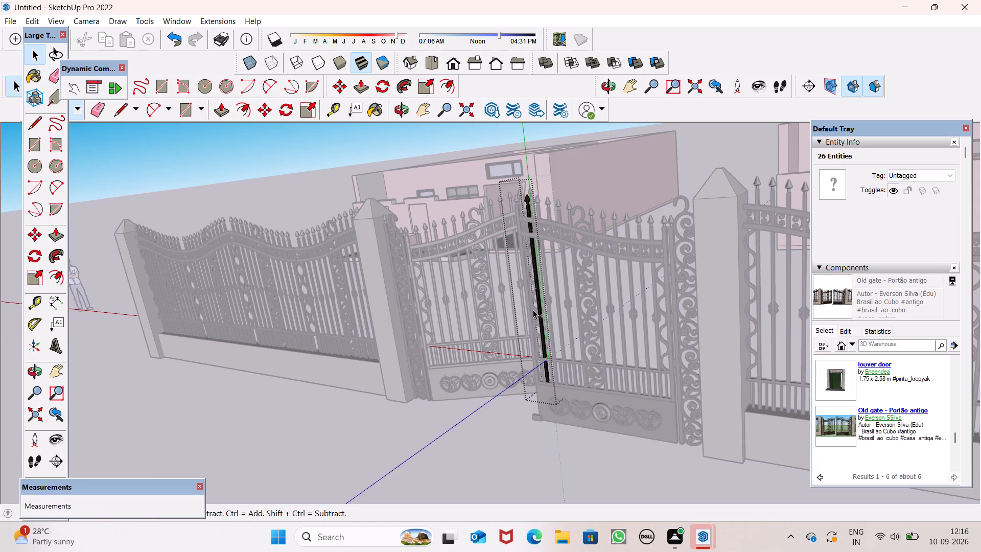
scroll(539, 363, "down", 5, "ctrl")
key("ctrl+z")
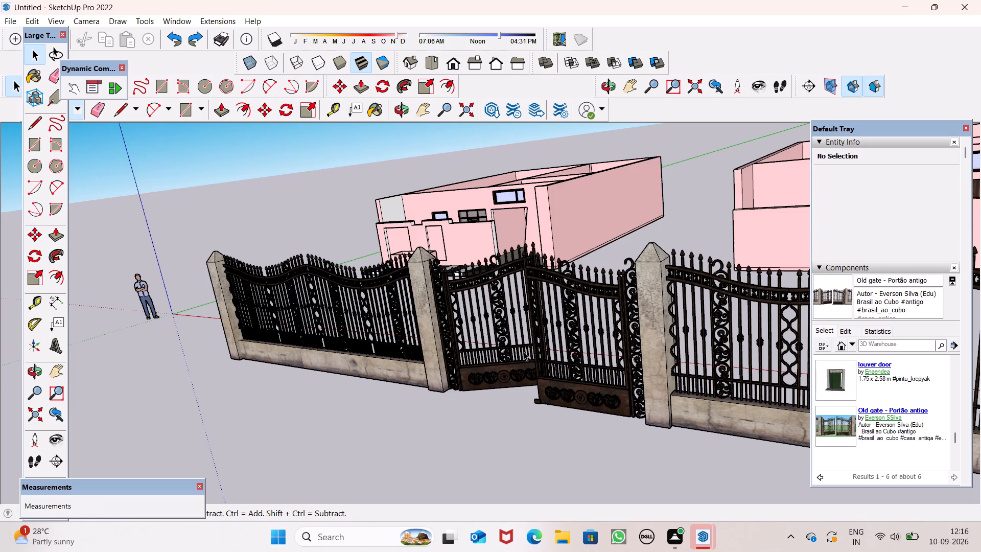
Select the angled gate leaf again together with its stone pillar, side scrollwork panel and the spear-topped upright beside the pillar.
scroll(530, 359, "down", 4)
scroll(553, 435, "up", 8)
left_click(449, 303, "ctrl")
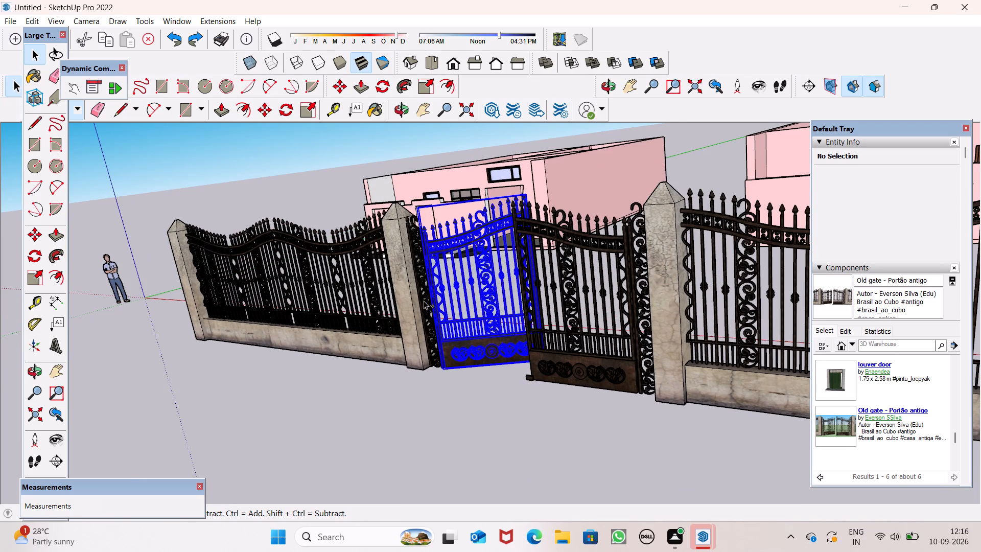
scroll(424, 300, "up", 9, "ctrl")
left_click(416, 291, "ctrl")
left_click(395, 282, "ctrl")
left_click(416, 272, "ctrl")
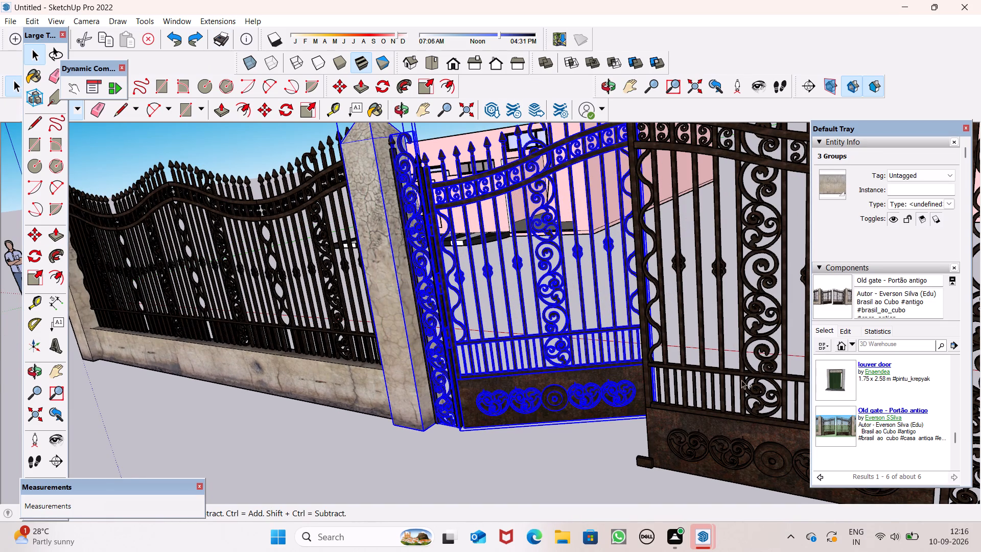
scroll(469, 167, "up", 8, "ctrl")
scroll(469, 171, "down", 14, "ctrl")
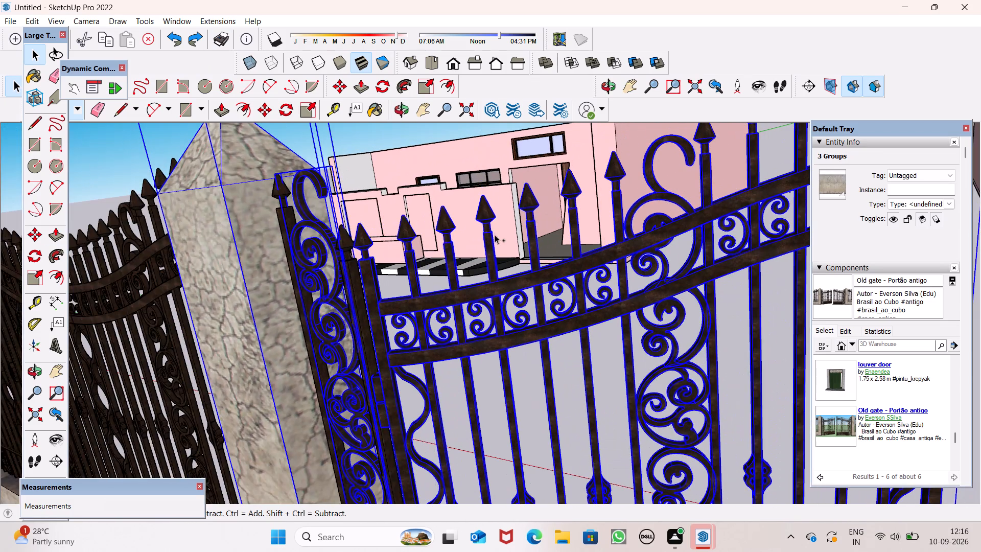
scroll(464, 223, "down", 6, "ctrl")
scroll(429, 218, "up", 15, "ctrl")
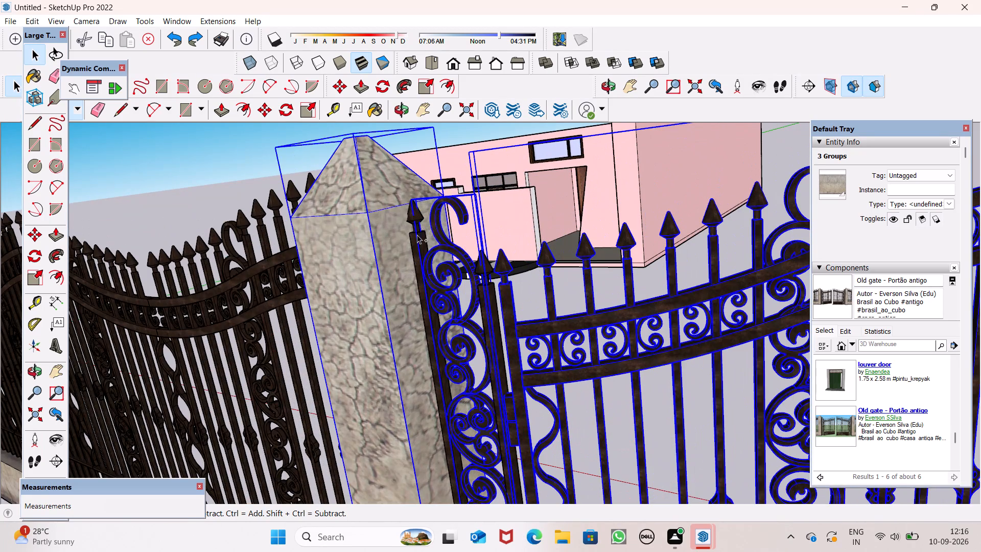
left_click(417, 238, "ctrl")
left_click(418, 217, "ctrl")
scroll(418, 216, "down", 4, "ctrl")
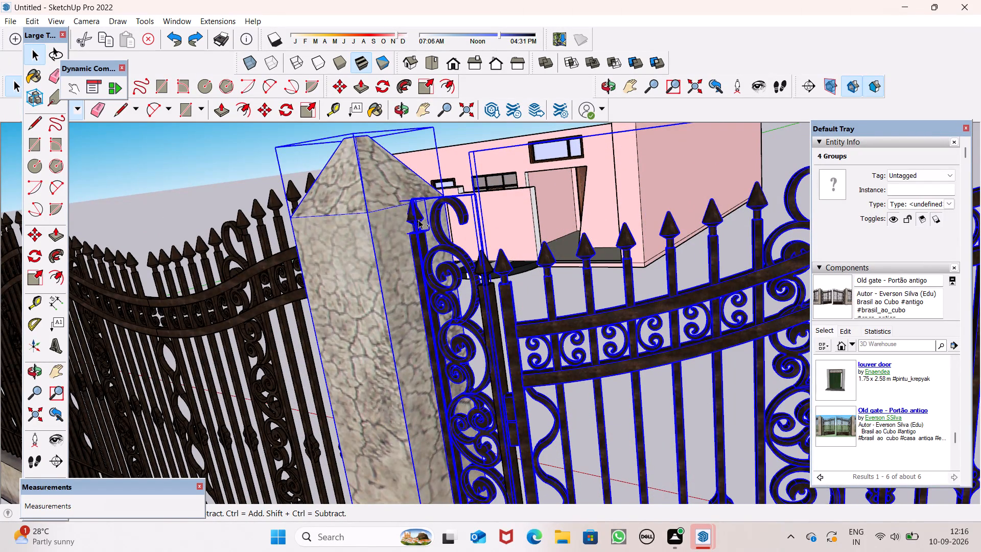
scroll(418, 220, "down", 10, "ctrl")
scroll(686, 226, "up", 5, "ctrl")
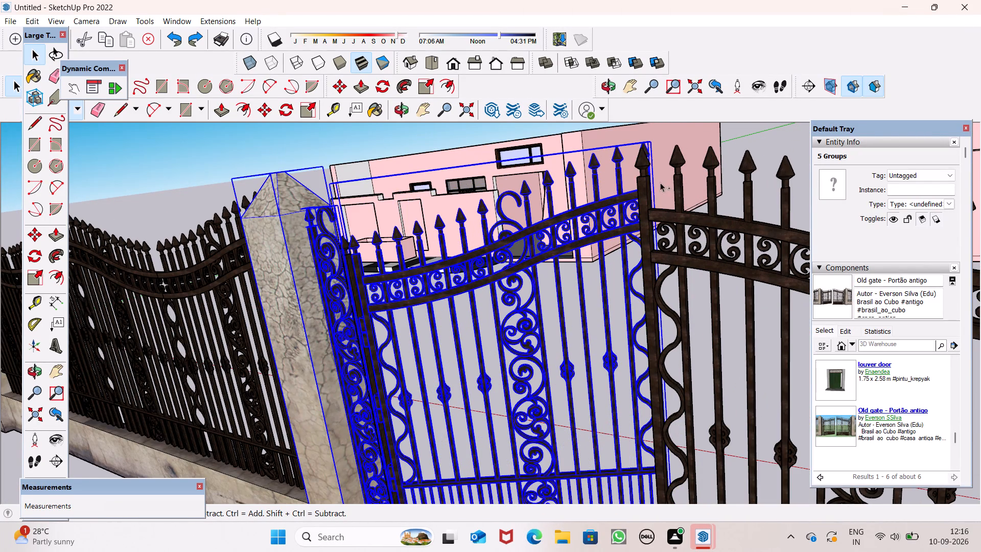
Add the spear-topped uprights at the other gate leaf's meeting edge and its upper scrollwork band to the selection.
left_click(643, 165, "ctrl")
left_click(645, 191, "ctrl")
left_click(673, 189, "ctrl")
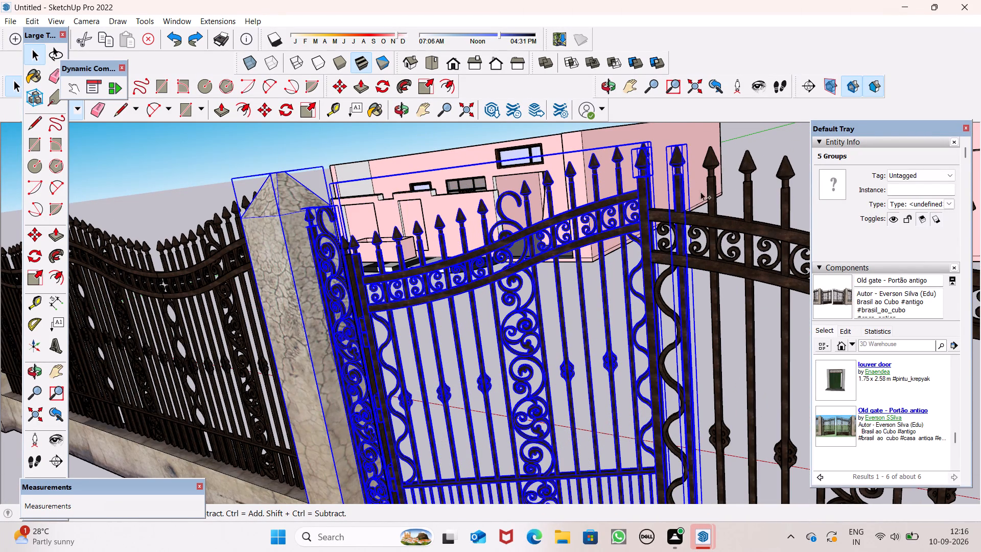
left_click(704, 193, "ctrl")
left_click(759, 218, "ctrl")
left_click(739, 231, "ctrl")
left_click(722, 256, "ctrl")
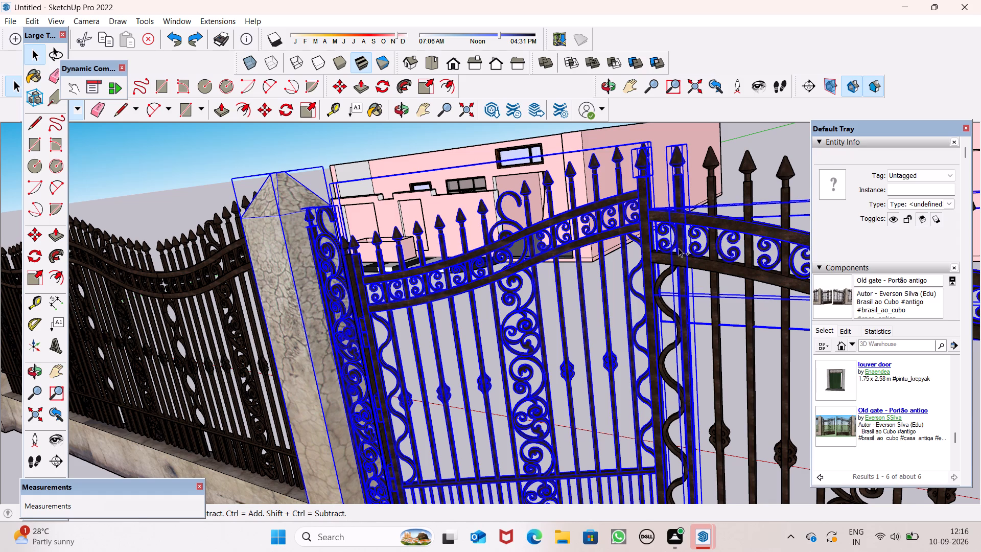
Add one scroll of the other leaf's central column and the bars and decorative knots near the meeting edge to the selection.
scroll(647, 231, "down", 14, "ctrl")
scroll(717, 294, "up", 2, "ctrl")
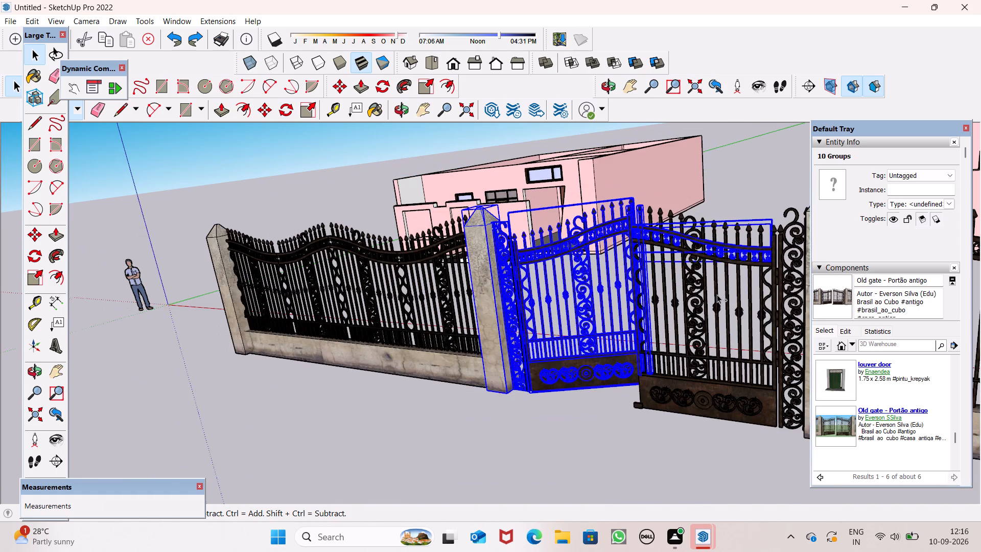
scroll(717, 294, "up", 6, "ctrl")
left_click(657, 294, "ctrl")
left_click(612, 286, "ctrl")
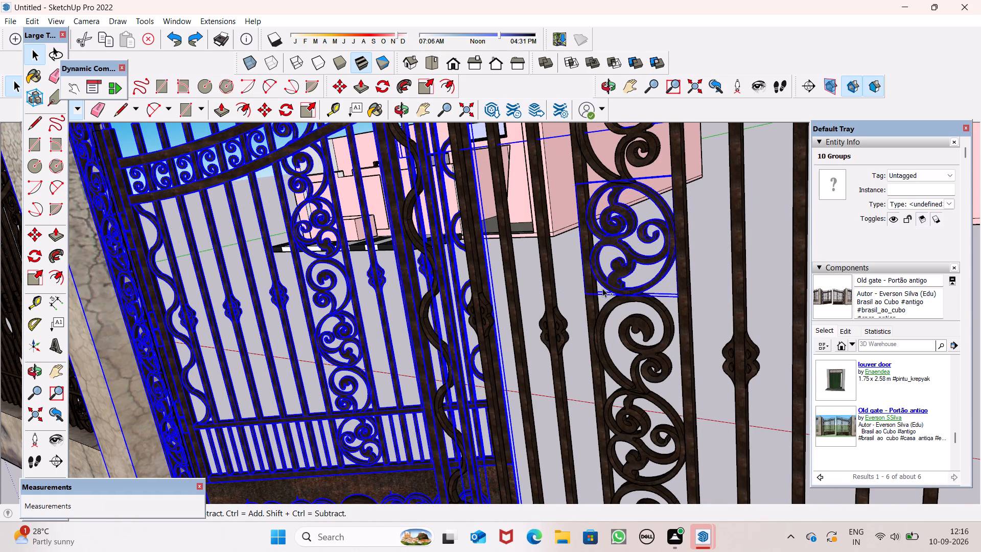
left_click(581, 308, "ctrl")
left_click(541, 323, "ctrl")
left_click(506, 330, "ctrl")
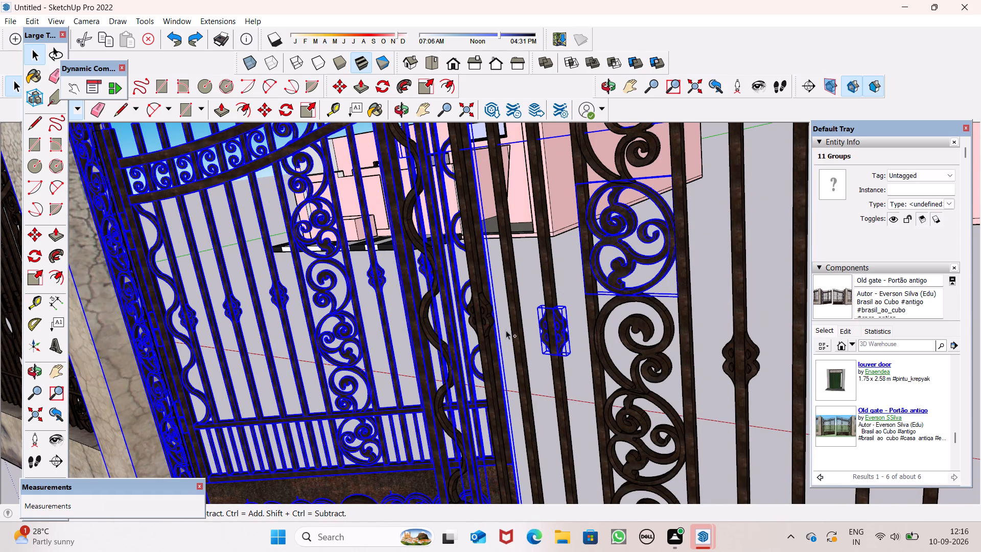
left_click(511, 325, "ctrl")
left_click(487, 336, "ctrl")
Add the remaining lower scrolls of the other leaf's central scrollwork column to the selection.
scroll(489, 309, "down", 8, "ctrl")
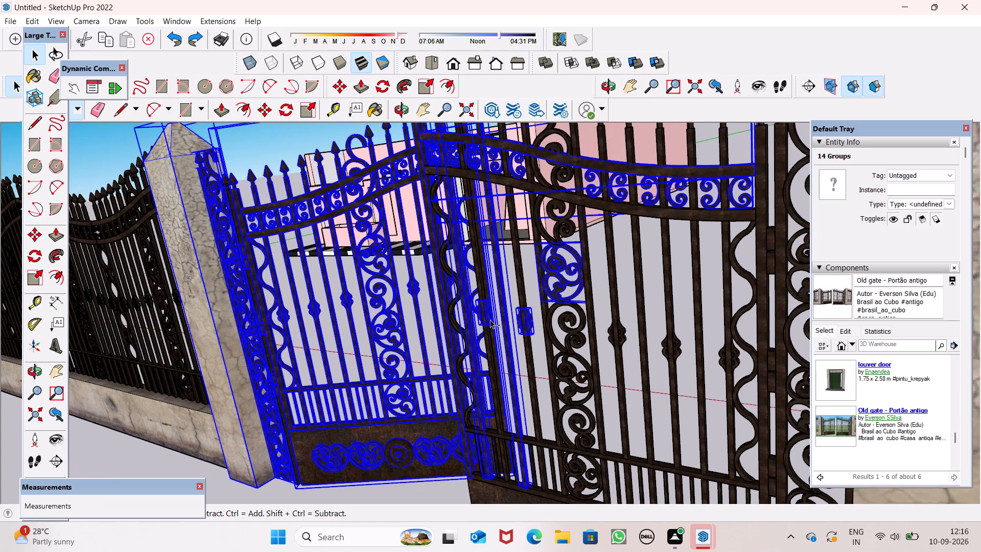
left_click(562, 353, "ctrl")
left_click(568, 333, "ctrl")
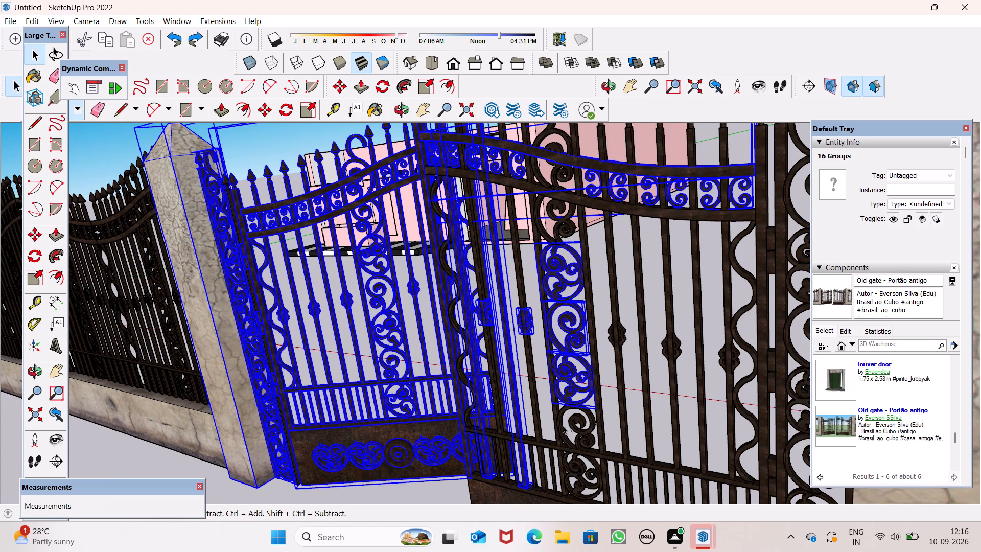
left_click(574, 429, "ctrl")
left_click_drag(595, 461, 591, 461, "ctrl")
Add the other leaf's lower rail, vertical bars, hinge-side upright and wavy edge bar to the selection.
left_click(620, 448, "ctrl")
left_click(642, 445, "ctrl")
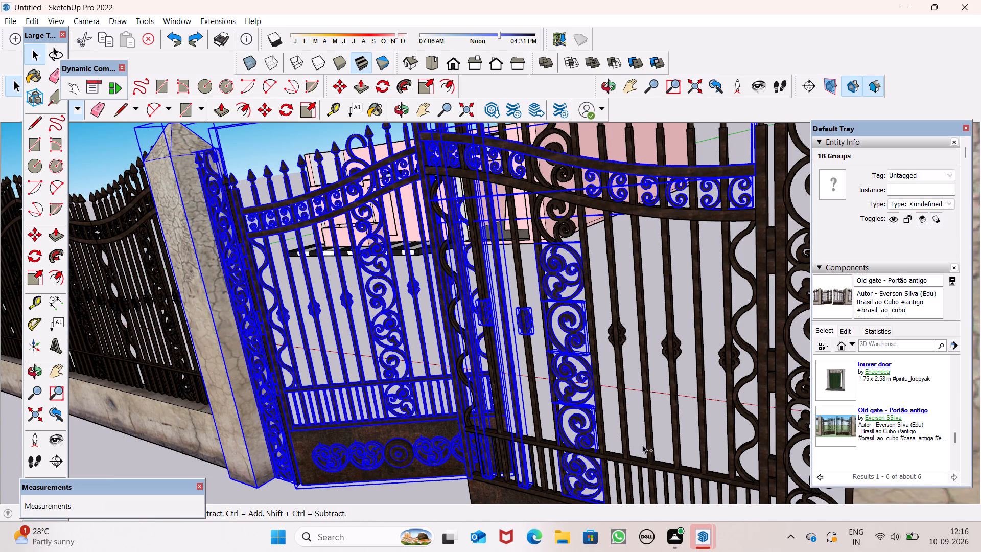
left_click(668, 463, "ctrl")
left_click(702, 470, "ctrl")
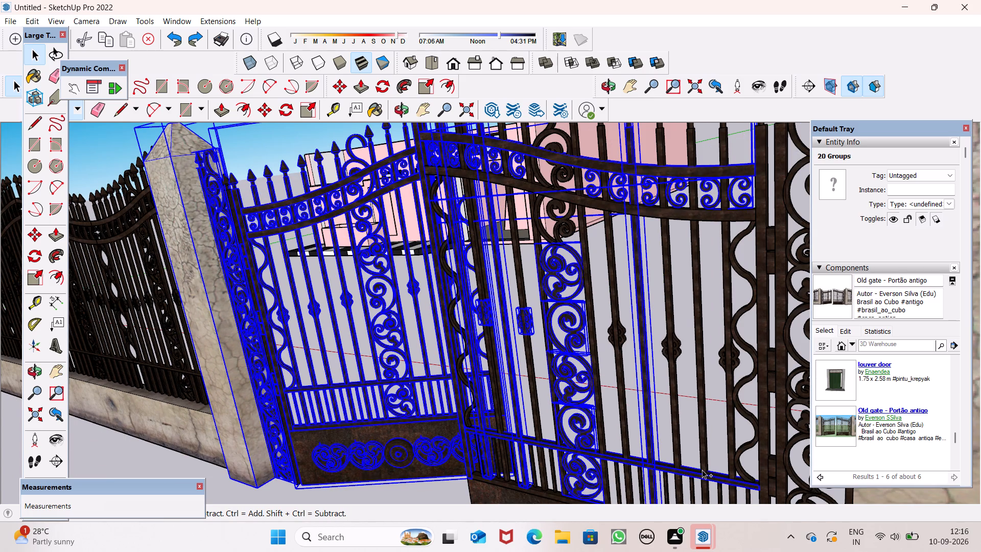
left_click_drag(678, 466, 685, 466, "ctrl")
left_click_drag(725, 453, 730, 450, "ctrl")
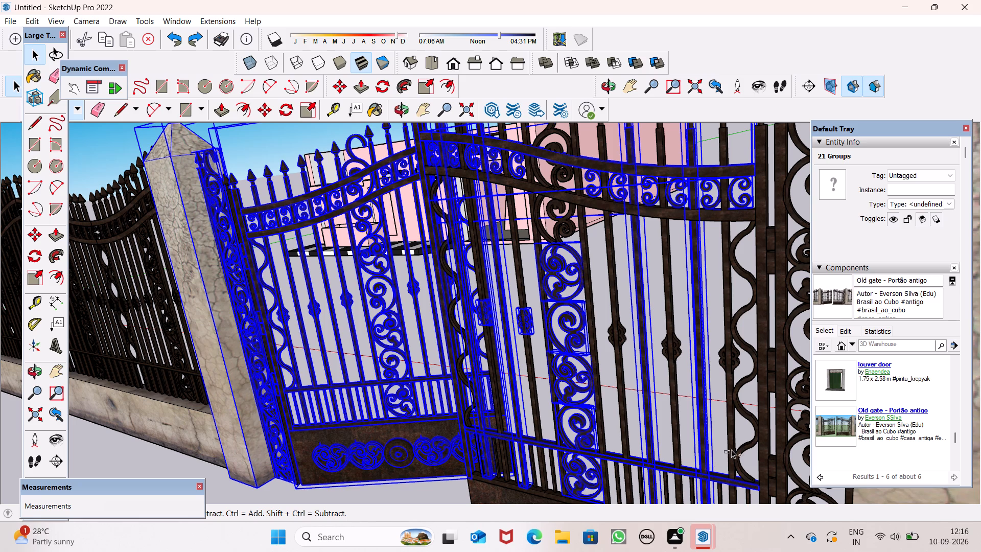
left_click(733, 446, "ctrl")
left_click(763, 454, "ctrl")
left_click(777, 453, "ctrl")
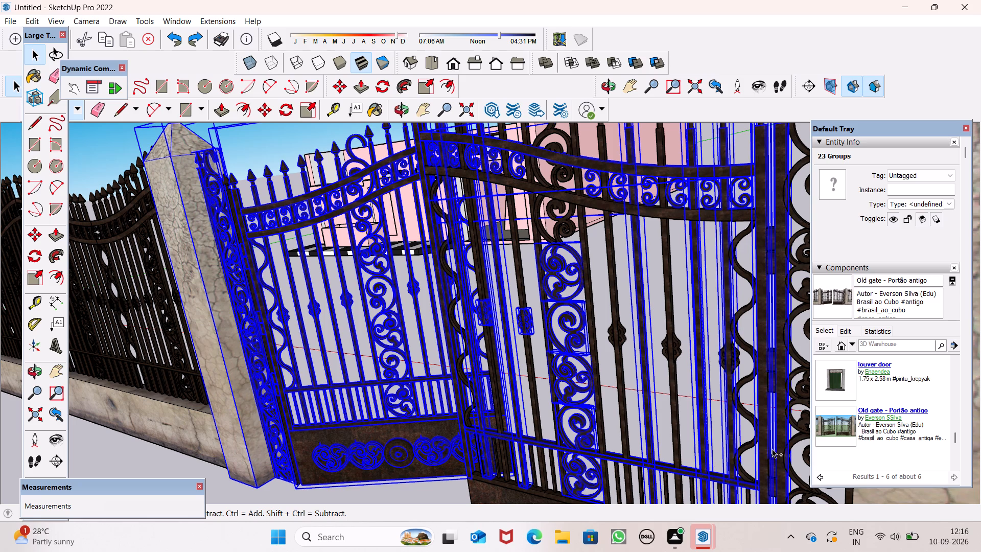
left_click(752, 421, "ctrl")
Add the decorative knots and remaining bars between the central scroll column and the hinge side to the selection.
left_click(671, 348, "ctrl")
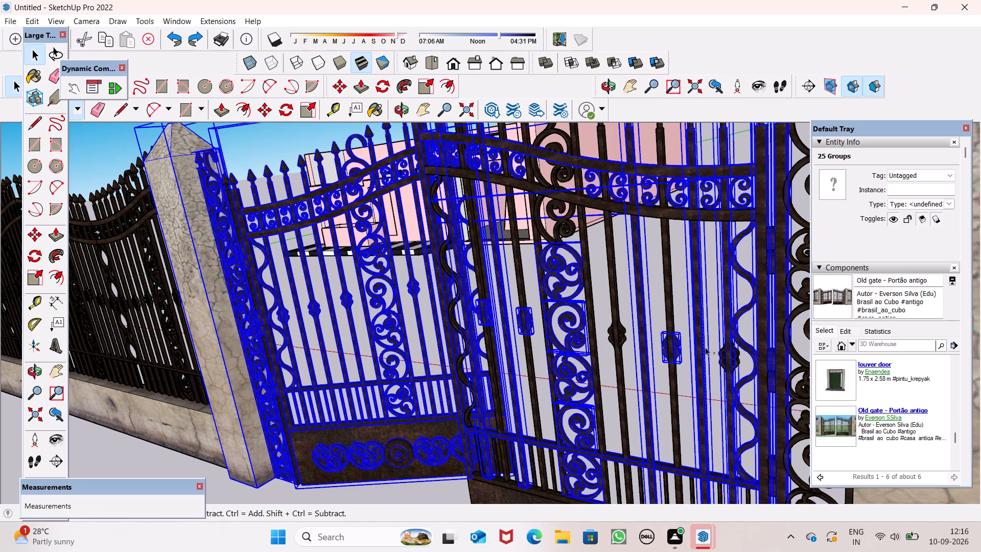
left_click(727, 353, "ctrl")
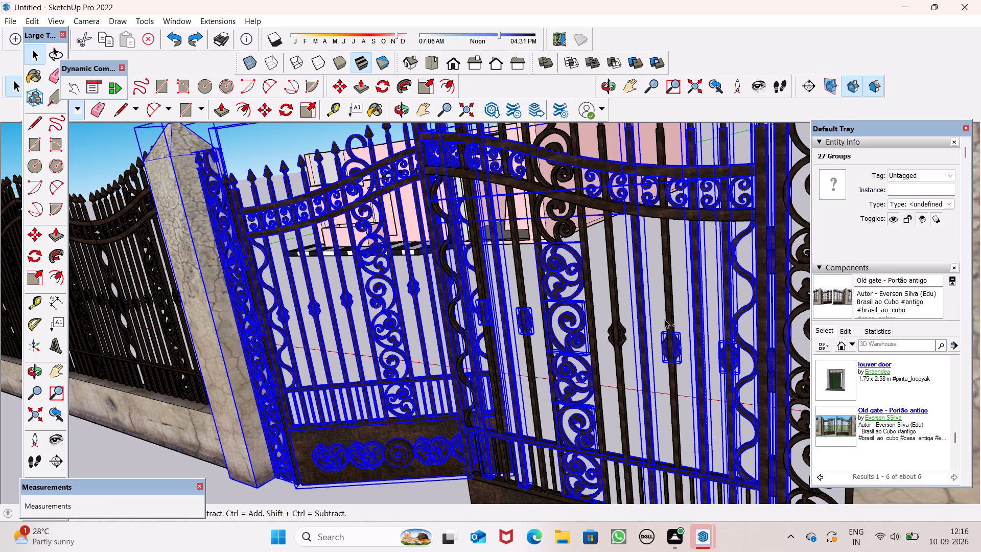
left_click(673, 320, "ctrl")
left_click(615, 316, "ctrl")
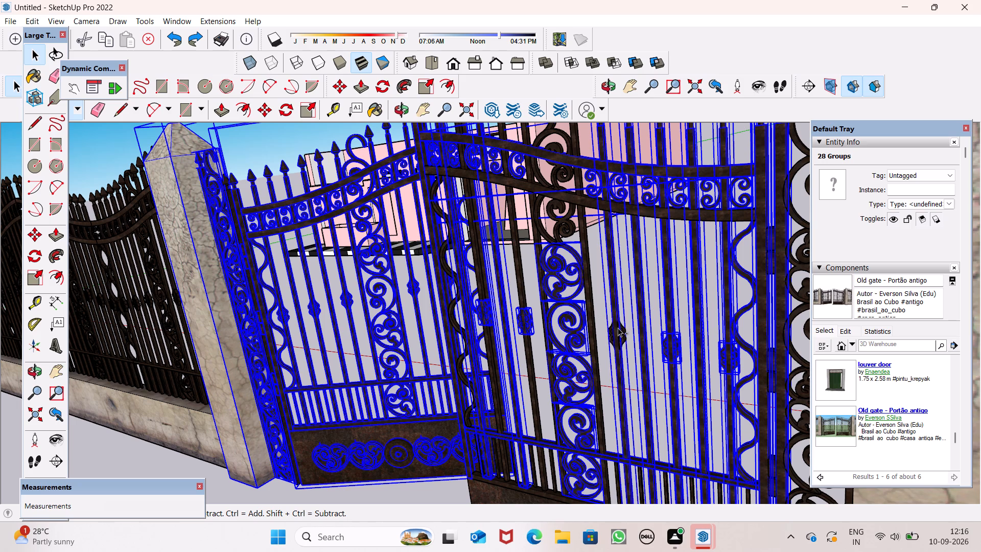
left_click(617, 329, "ctrl")
Add the scrollwork side panel beside the far stone pillar and the other leaf's curved top rails to the selection.
scroll(623, 306, "down", 5, "ctrl")
scroll(673, 259, "up", 7, "ctrl")
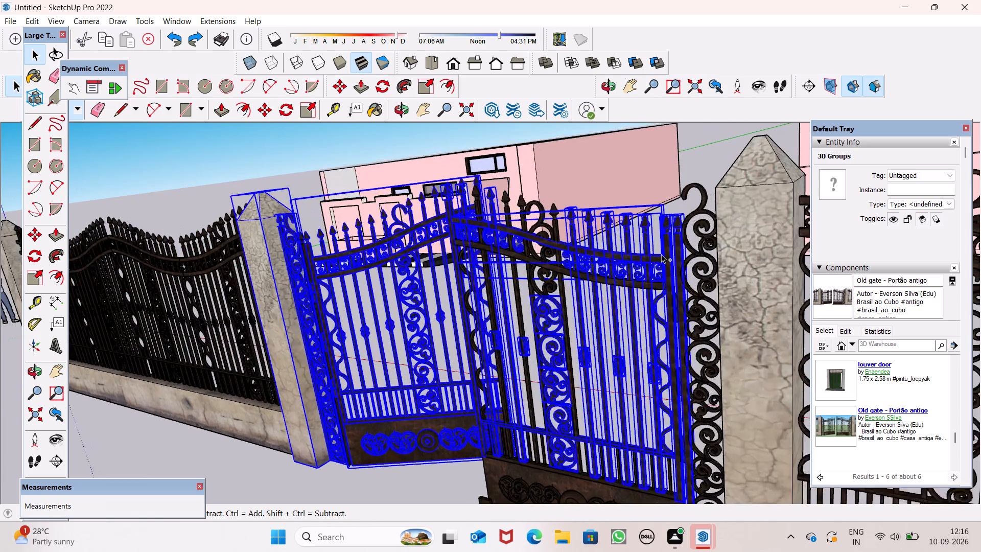
scroll(661, 254, "up", 6, "ctrl")
left_click(705, 232, "ctrl")
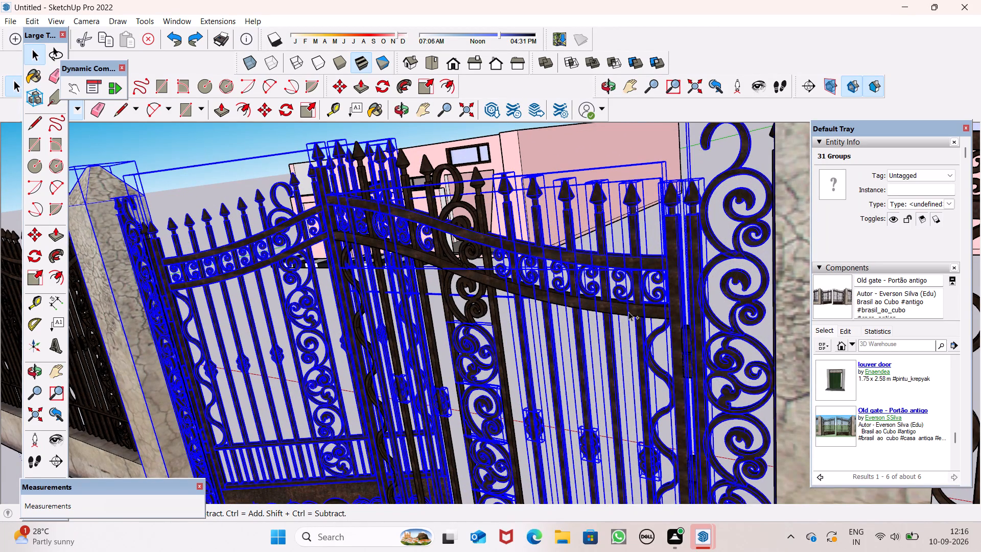
left_click(628, 312, "ctrl")
left_click(632, 266, "ctrl")
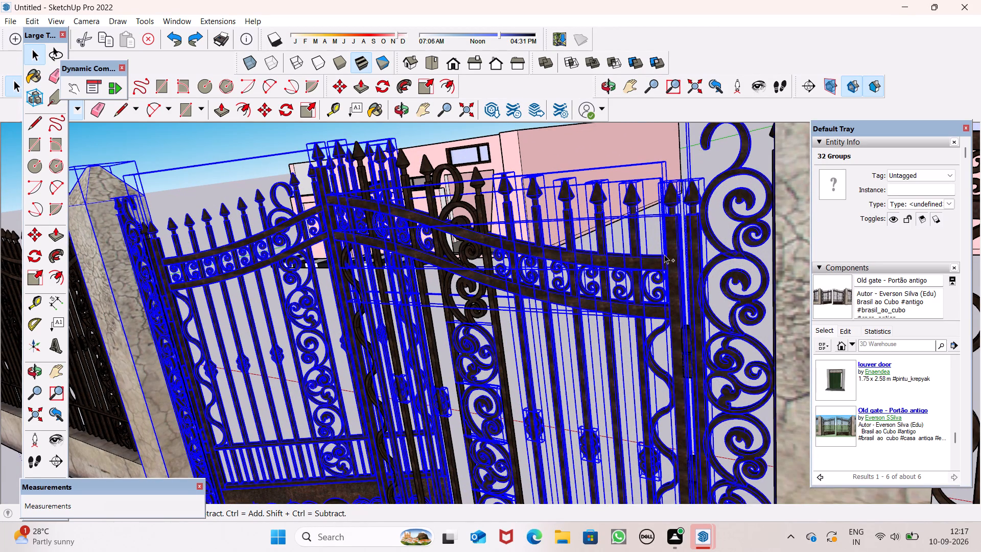
left_click(665, 254, "ctrl")
Add the upper scrolls of the other leaf's central column and the adjoining spear-topped bars to the selection.
left_click(470, 257, "ctrl")
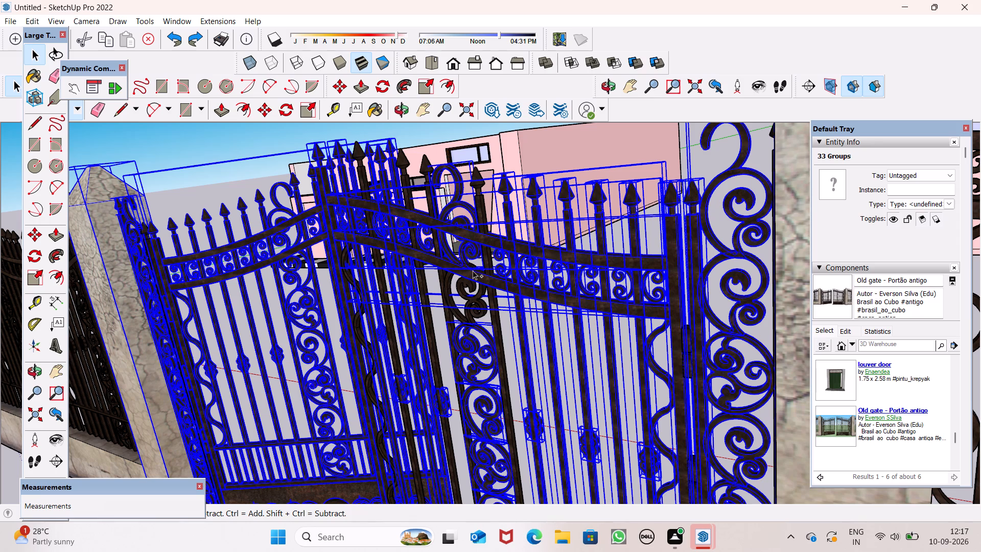
left_click(475, 276, "ctrl")
left_click(461, 286, "ctrl")
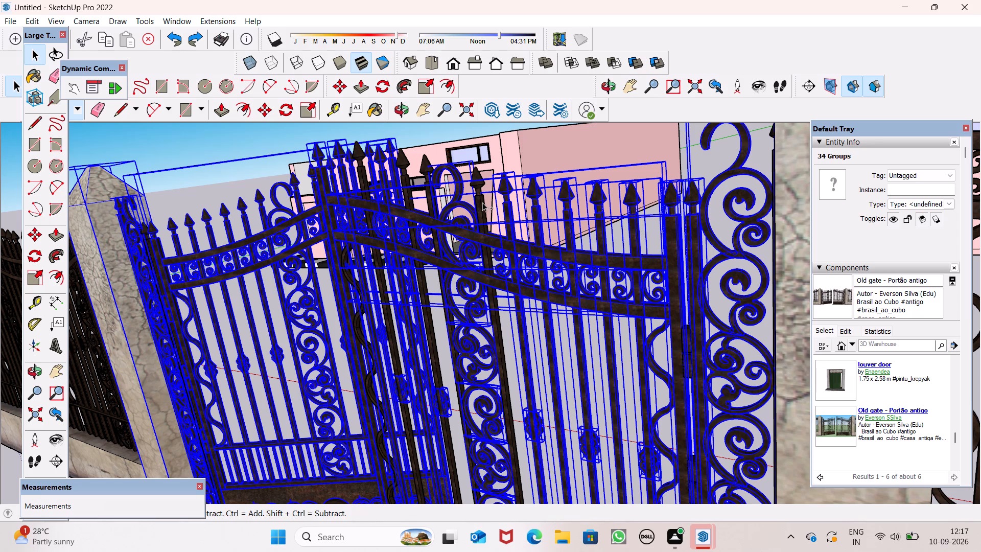
left_click(482, 202, "ctrl")
left_click(402, 156, "ctrl")
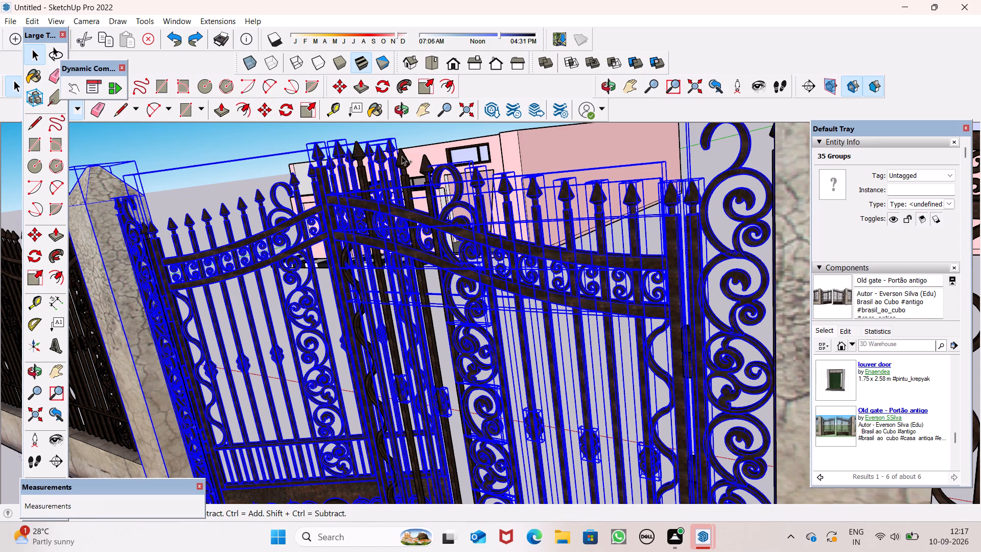
left_click(425, 164, "ctrl")
Add the remaining unselected uprights at the other leaf's meeting edge to the selection.
scroll(436, 162, "down", 3, "ctrl")
scroll(436, 162, "up", 5, "ctrl")
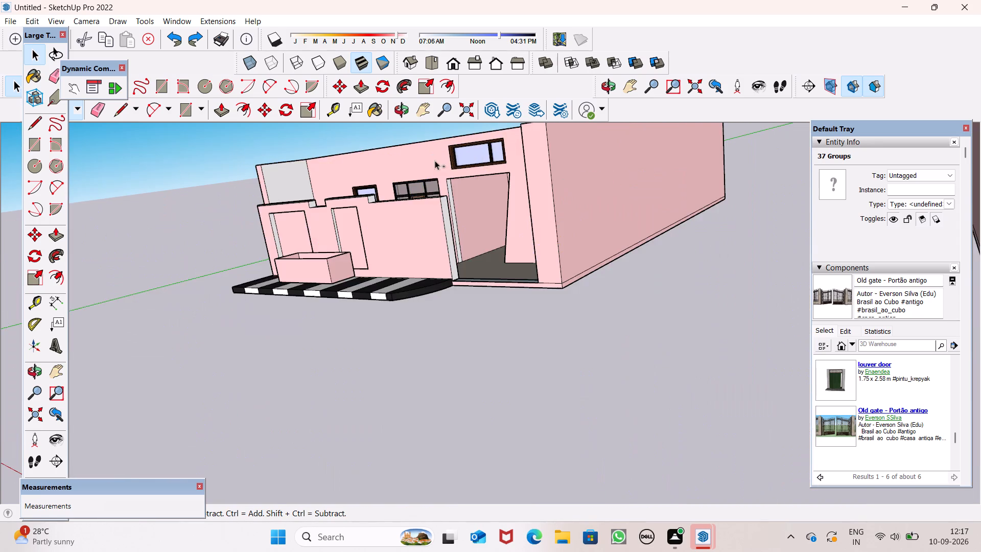
scroll(395, 174, "up", 1, "ctrl")
scroll(401, 200, "down", 6, "ctrl")
scroll(434, 245, "up", 5, "ctrl")
scroll(385, 257, "down", 4, "ctrl")
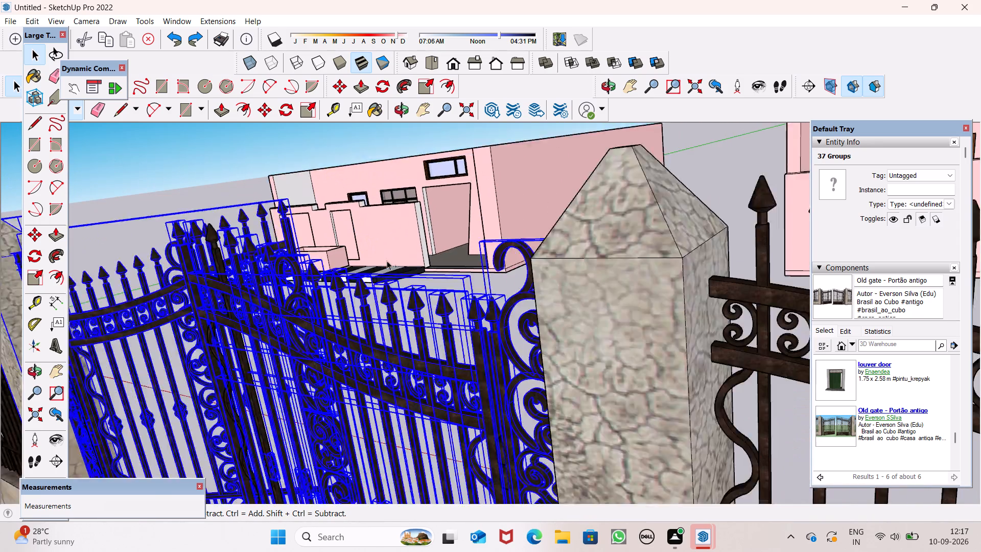
scroll(387, 261, "down", 7, "ctrl")
middle_click_drag(398, 369, 530, 305, "ctrl")
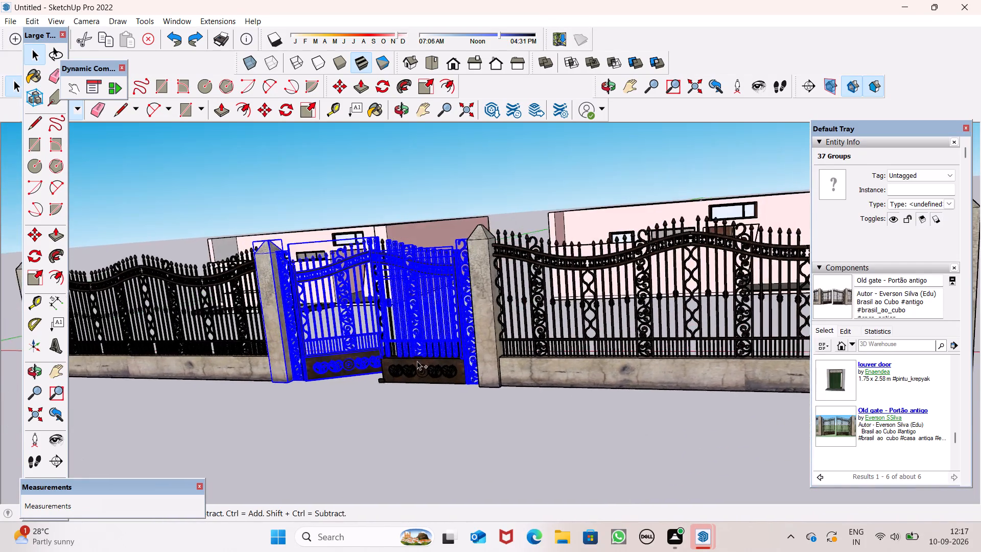
scroll(416, 361, "up", 8, "ctrl")
left_click(339, 287, "ctrl")
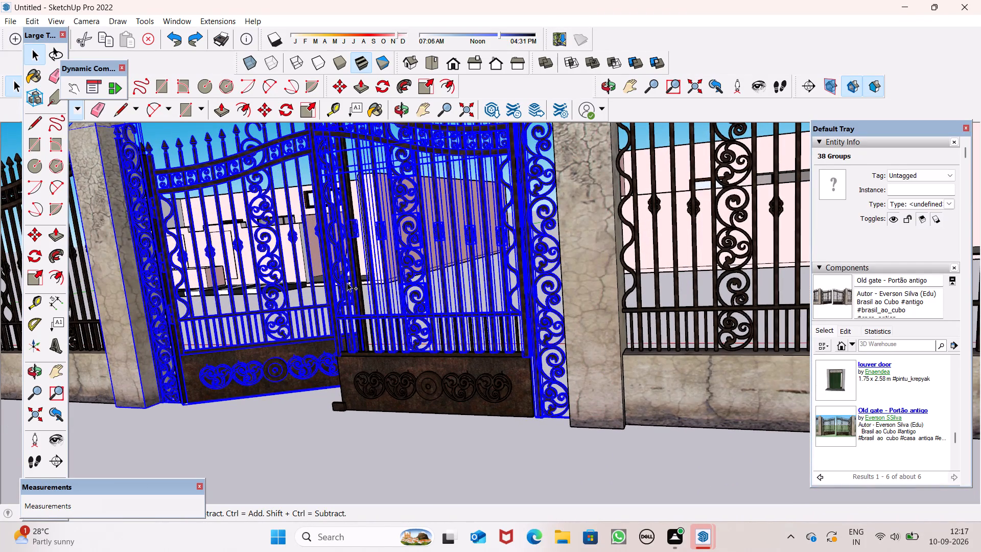
left_click(356, 278, "ctrl")
Add the round centre ornament, the scroll ornaments and the solid base panel of the other leaf to the selection.
left_click(365, 386, "ctrl")
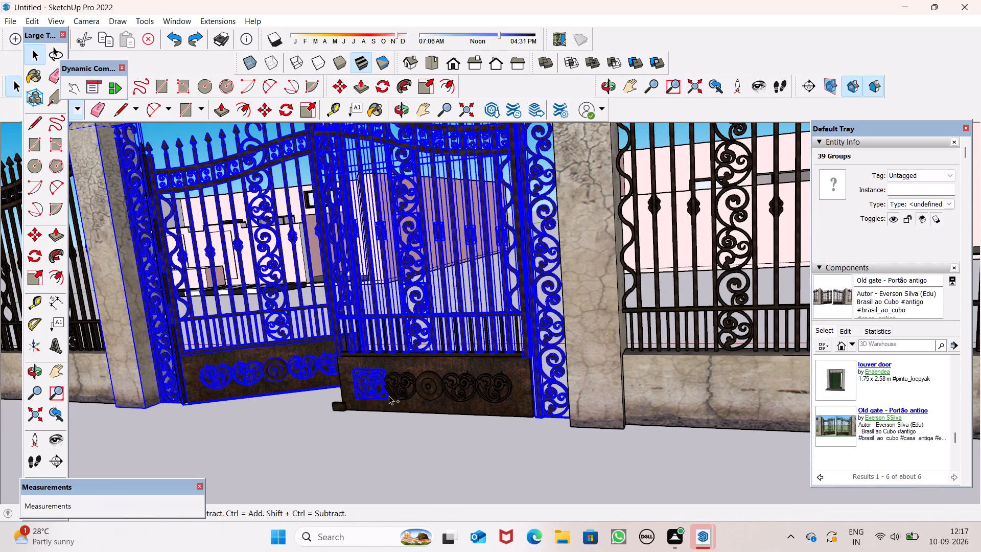
left_click(393, 390, "ctrl")
left_click_drag(433, 388, 442, 389, "ctrl")
left_click(460, 387, "ctrl")
left_click(437, 387, "ctrl")
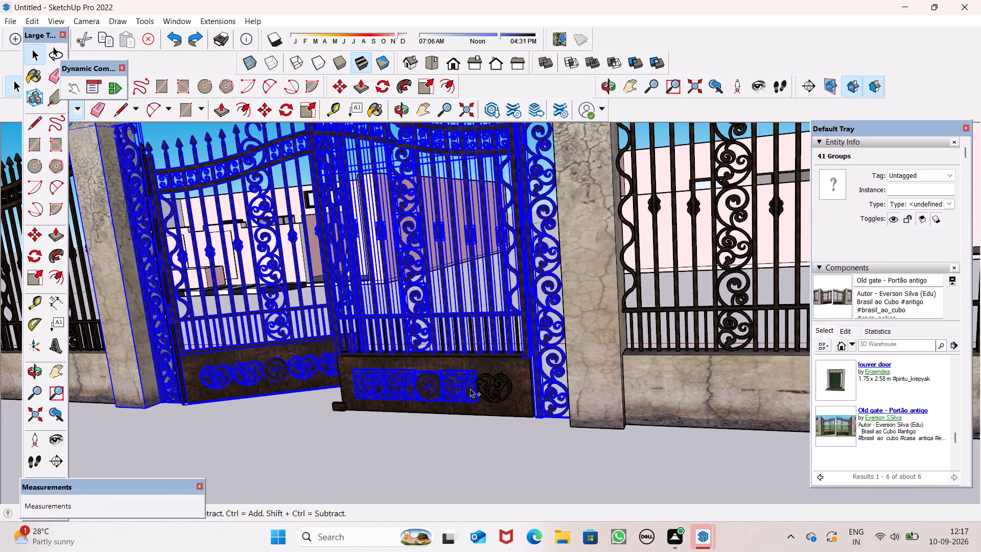
left_click(474, 388, "ctrl")
left_click(503, 388, "ctrl")
left_click(515, 377, "ctrl")
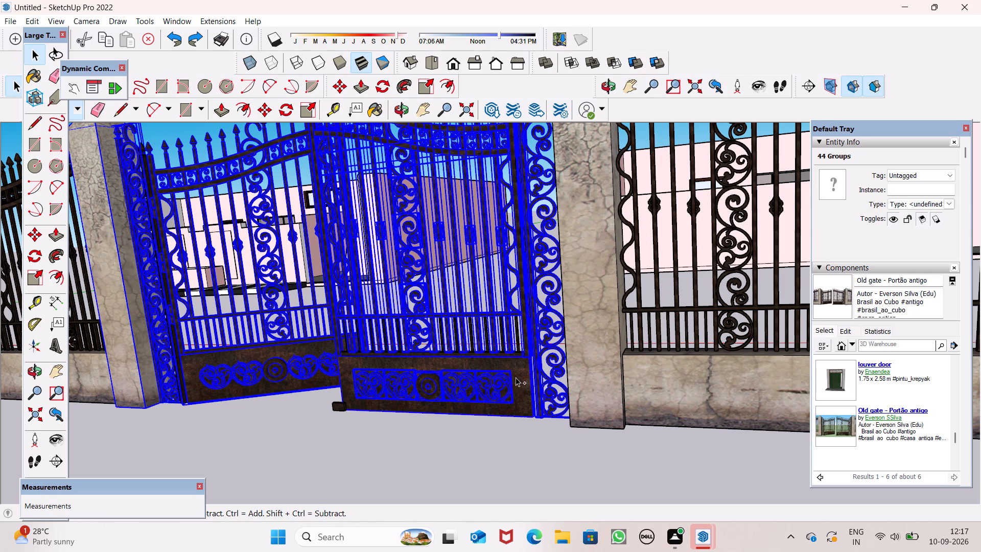
Add the unselected short lower bars between the meeting edge and central scroll column of the other leaf to the selection.
scroll(518, 377, "down", 3, "ctrl")
middle_click_drag(516, 441, 588, 497, "ctrl")
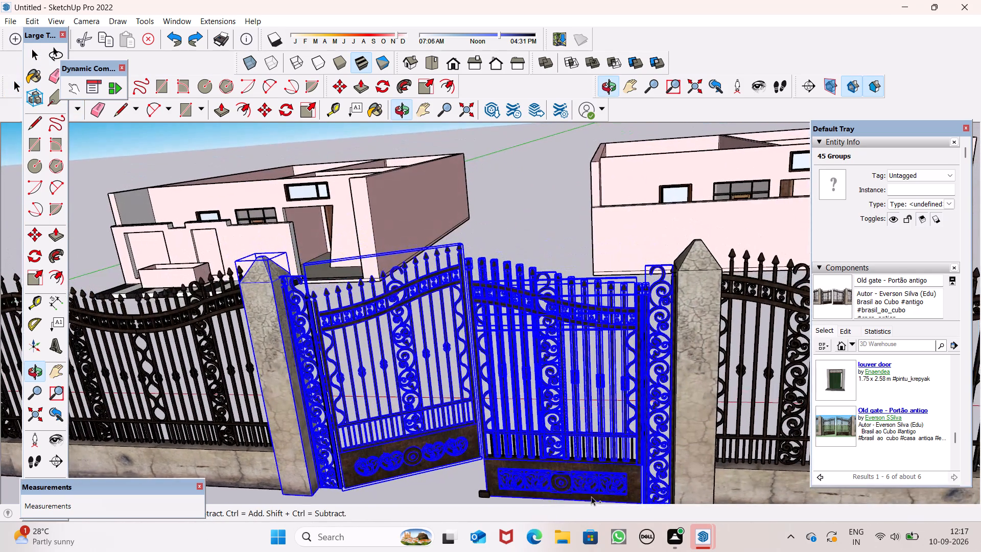
scroll(540, 409, "down", 4, "ctrl")
scroll(517, 485, "up", 2, "ctrl")
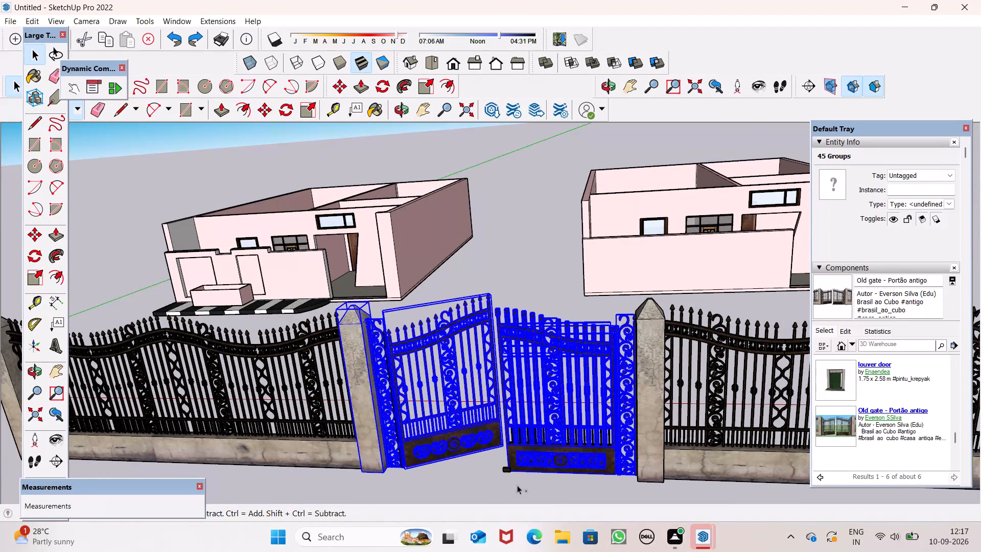
scroll(517, 485, "up", 4, "ctrl")
left_click_drag(500, 458, 501, 453, "ctrl")
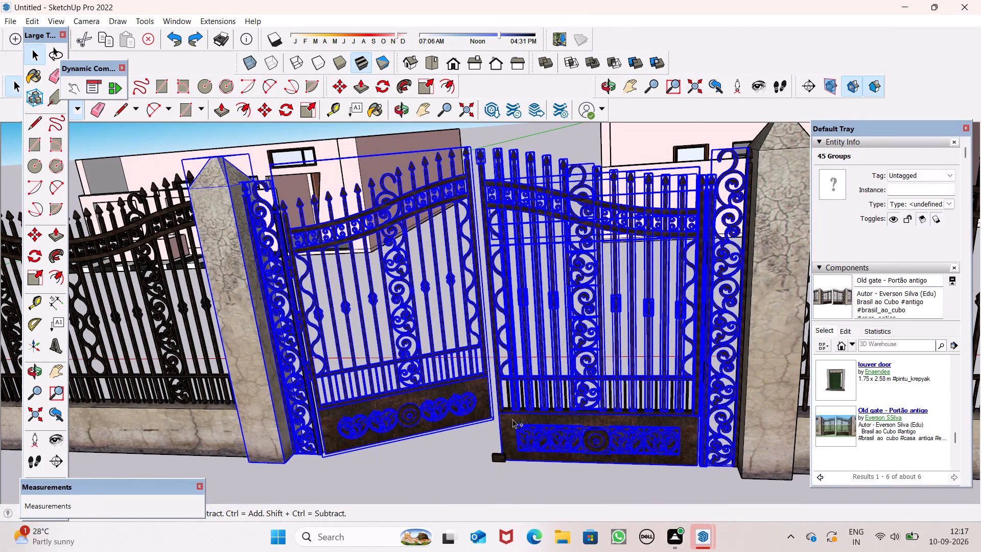
left_click(509, 398, "ctrl")
left_click_drag(522, 397, 527, 398, "ctrl")
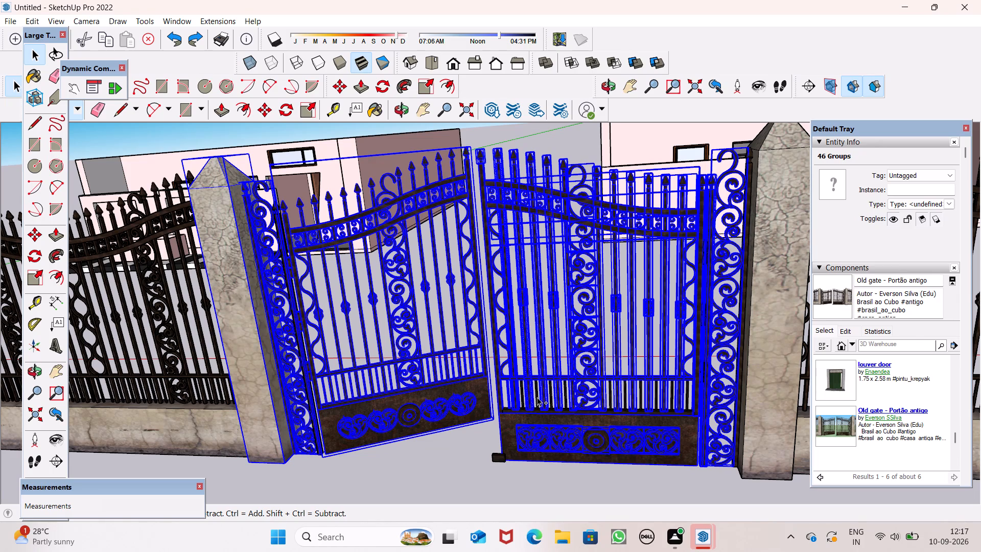
scroll(535, 399, "up", 12, "ctrl")
left_click(547, 393, "ctrl")
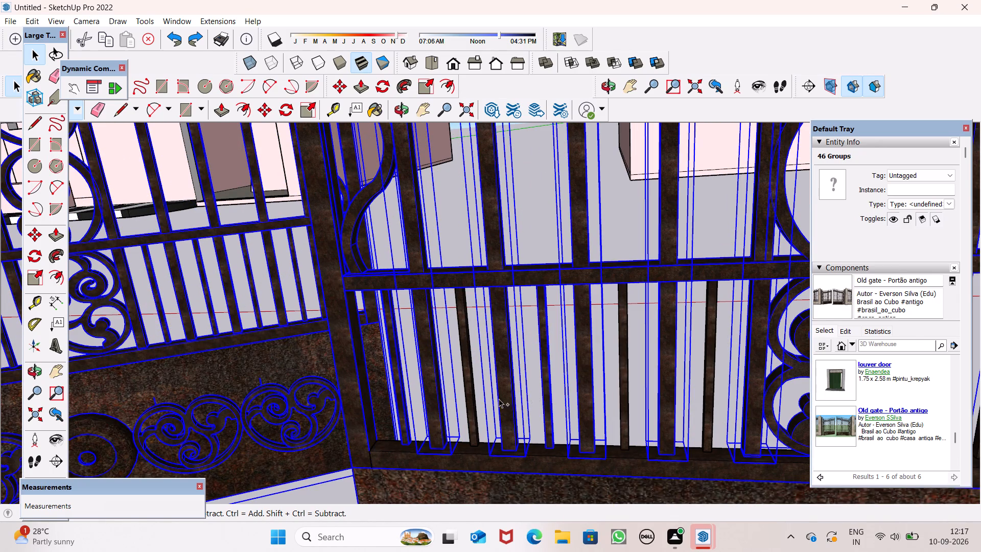
left_click(469, 394, "ctrl")
scroll(479, 380, "down", 6, "ctrl")
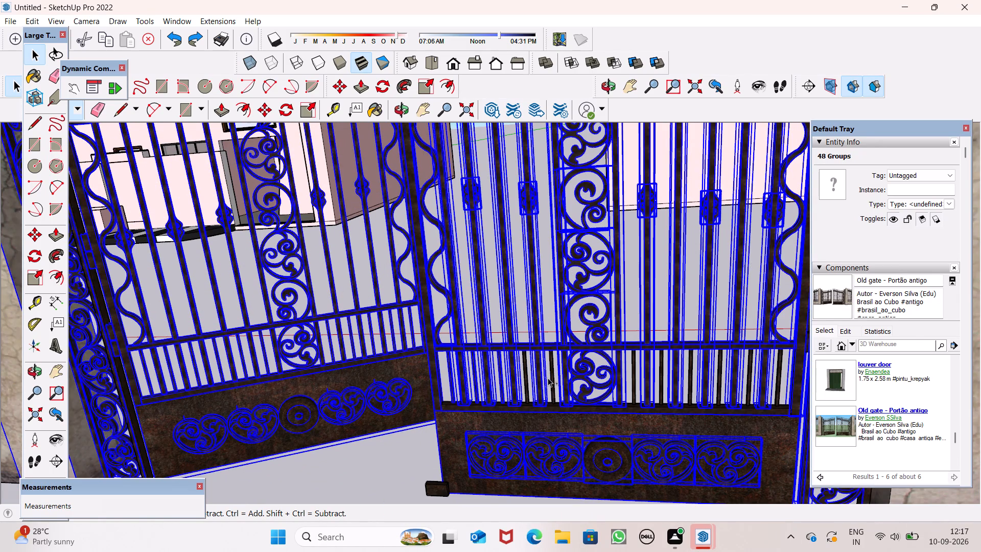
left_click(549, 379, "ctrl")
left_click(528, 382, "ctrl")
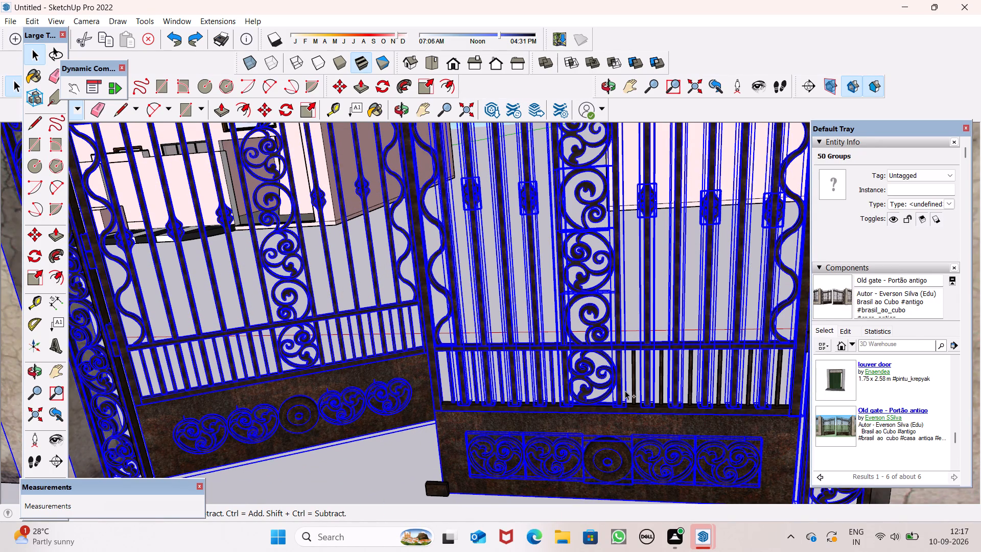
Add the remaining short lower bars between that leaf's central scroll column and its hinge side to the selection.
left_click(633, 390, "ctrl")
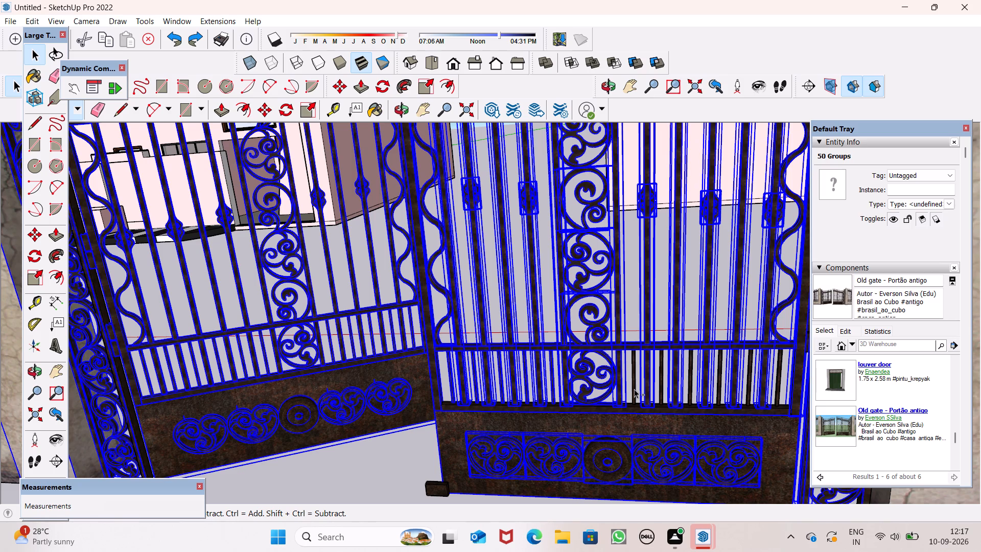
left_click(635, 388, "ctrl")
left_click(664, 388, "ctrl")
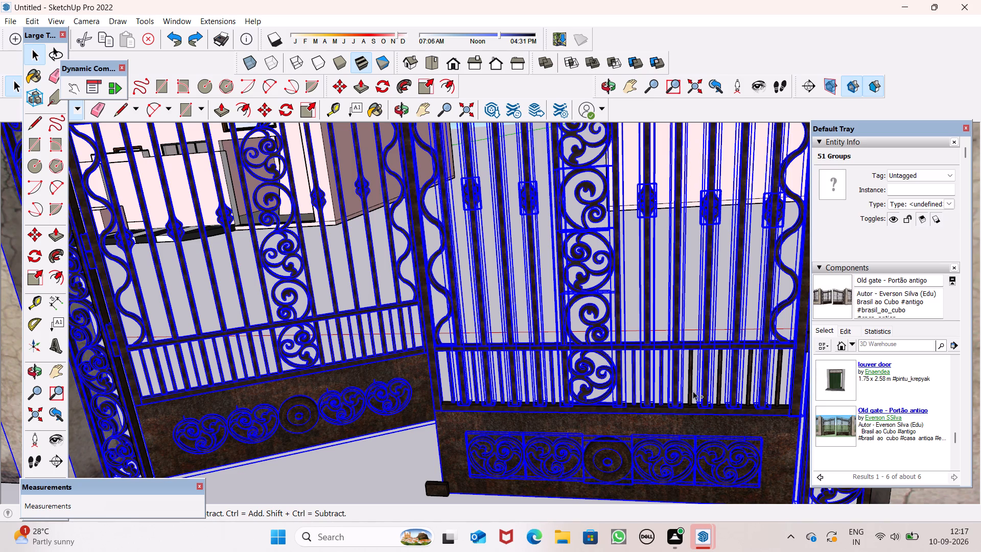
left_click(693, 391, "ctrl")
left_click(720, 393, "ctrl")
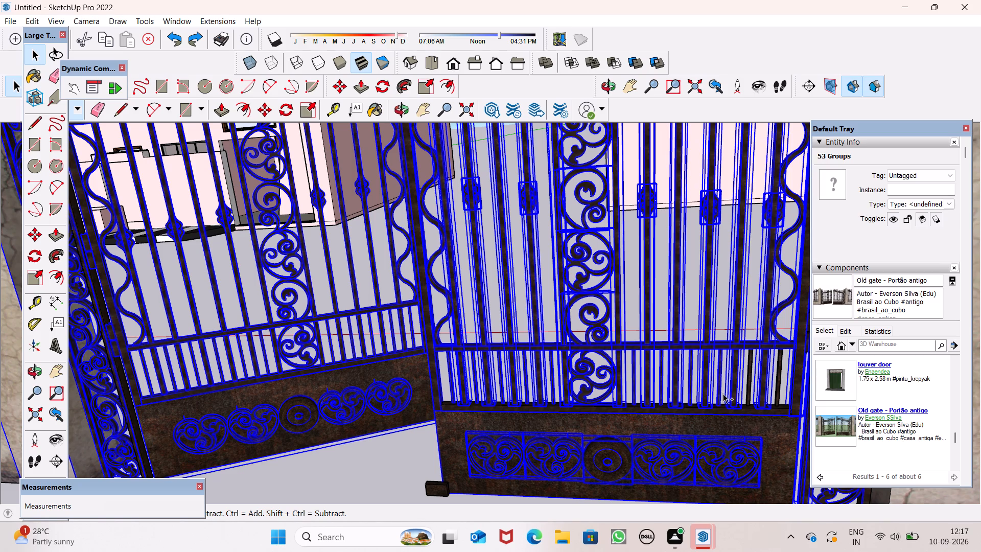
left_click(749, 394, "ctrl")
left_click(778, 388, "ctrl")
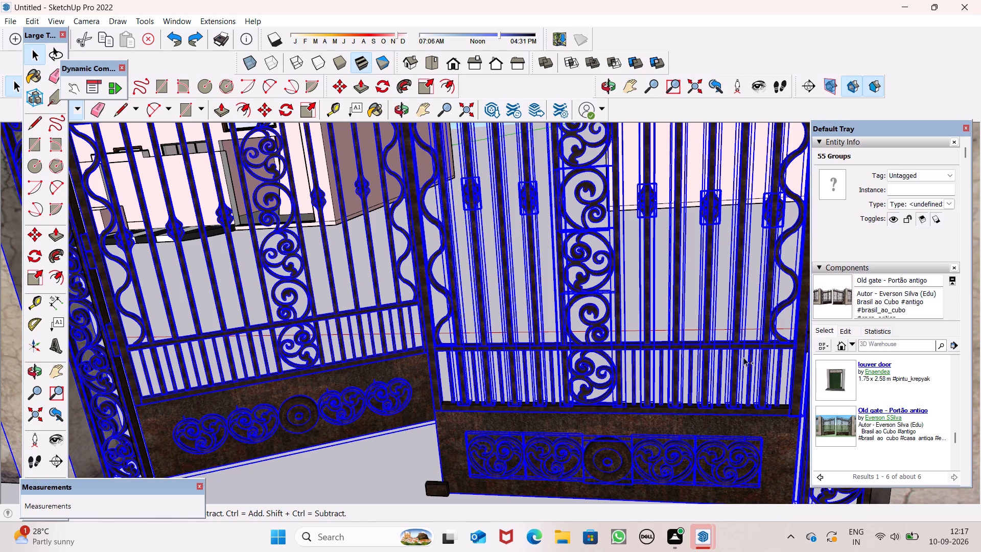
Add the second stone pillar, plus the slender post and spear tip between it and the scrollwork side panel, to the selection.
scroll(502, 316, "down", 2, "ctrl")
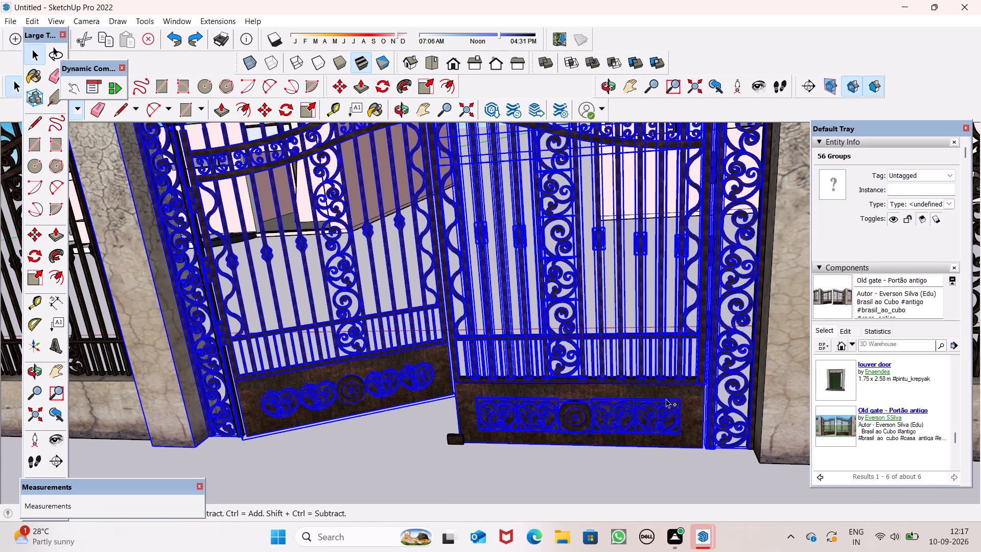
scroll(665, 398, "down", 6, "ctrl")
left_click(743, 362, "ctrl")
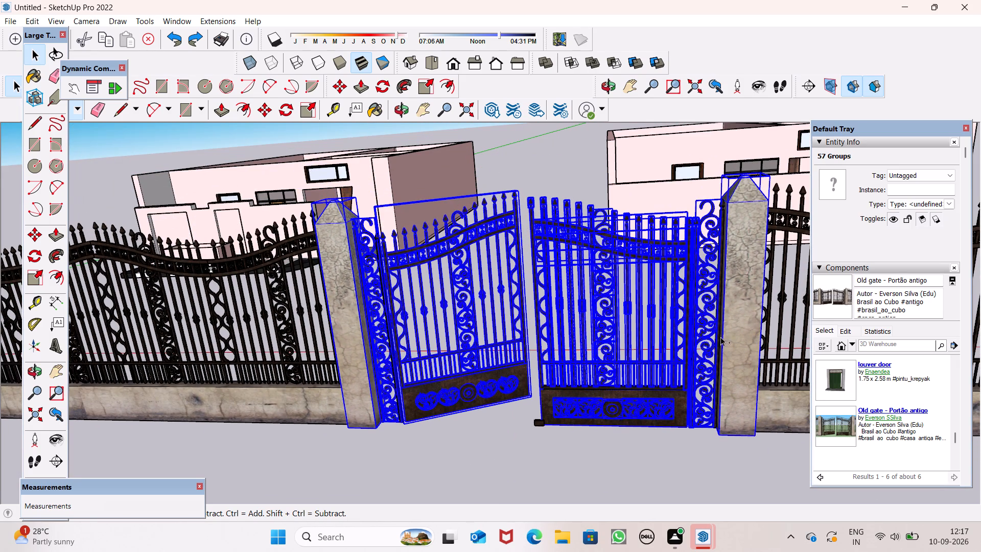
scroll(736, 276, "up", 12, "ctrl")
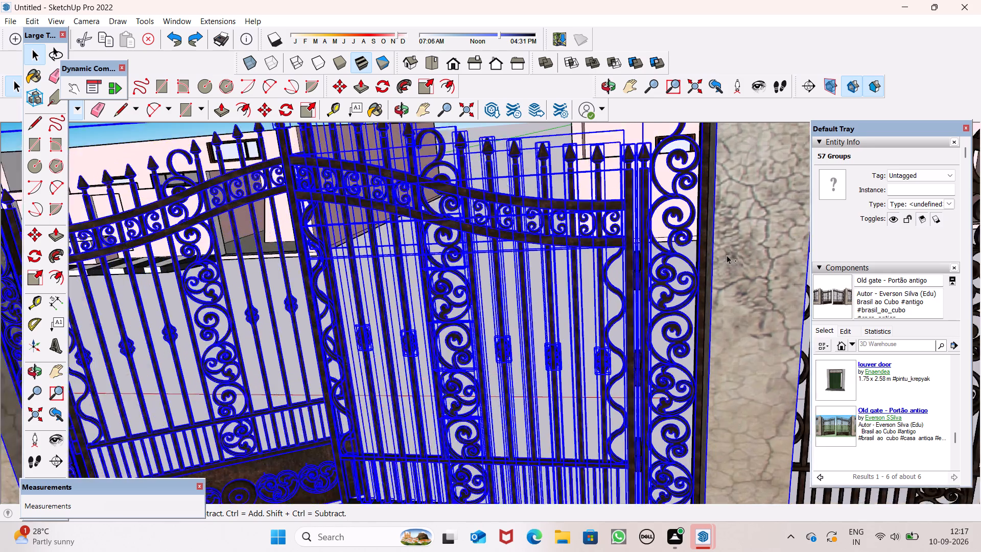
scroll(727, 255, "up", 2, "ctrl")
left_click(694, 259, "ctrl")
scroll(691, 286, "down", 12, "ctrl")
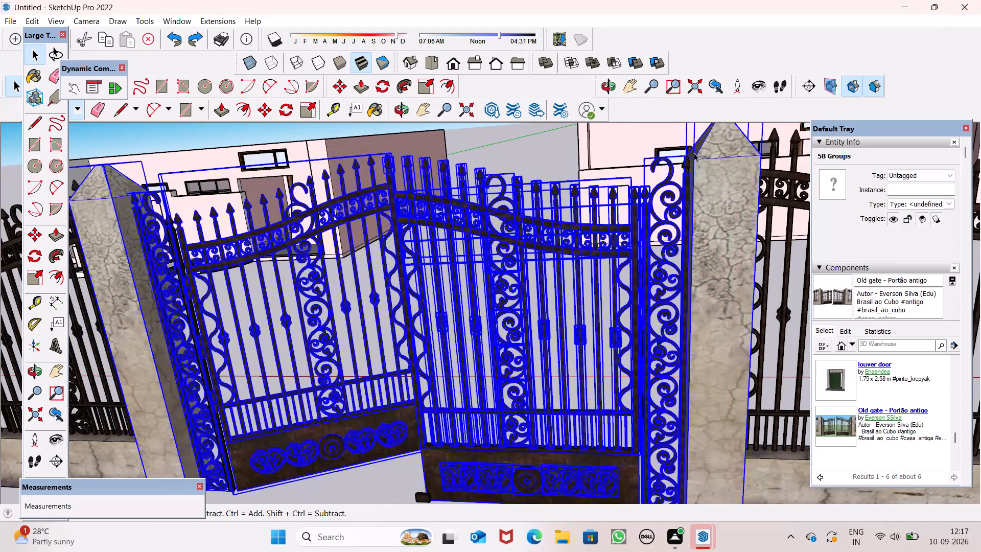
scroll(692, 151, "up", 6, "ctrl")
left_click(682, 169, "ctrl")
scroll(682, 189, "down", 12, "ctrl")
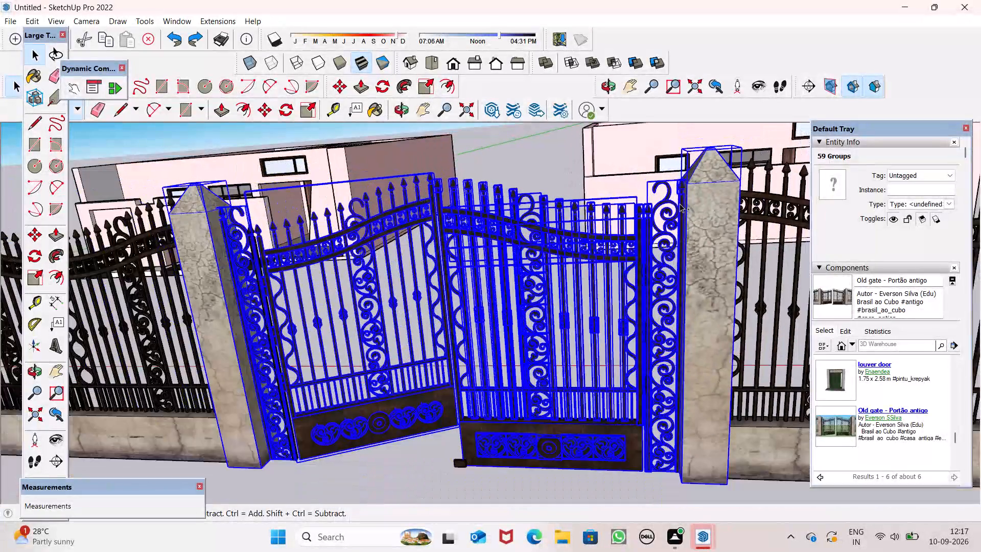
Make a single group from the selected gate leaves, side panels and stone pillars.
scroll(443, 260, "up", 3, "ctrl")
right_click(456, 272, "ctrl")
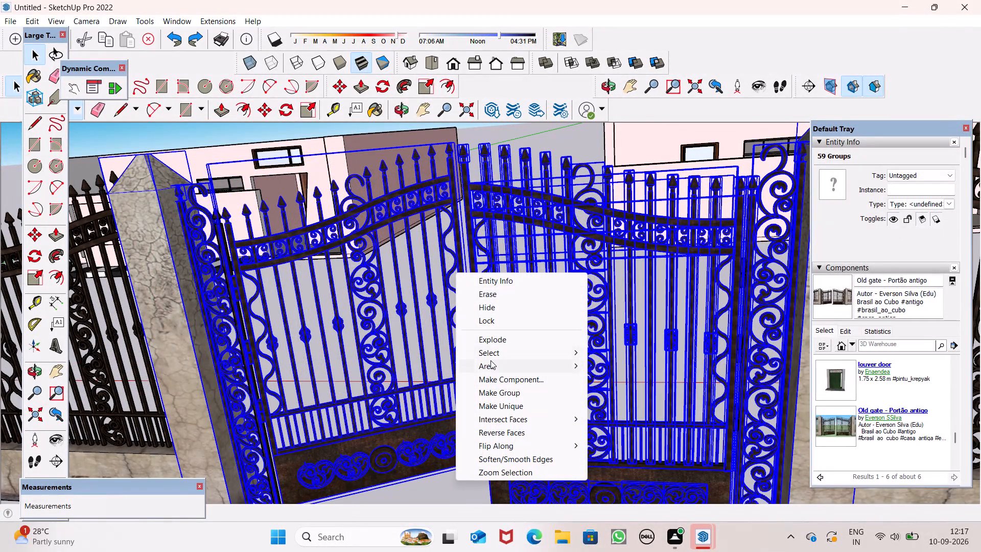
left_click(489, 391, "ctrl")
scroll(475, 347, "down", 7, "ctrl")
scroll(475, 347, "up", 1, "ctrl")
scroll(475, 347, "down", 1, "ctrl")
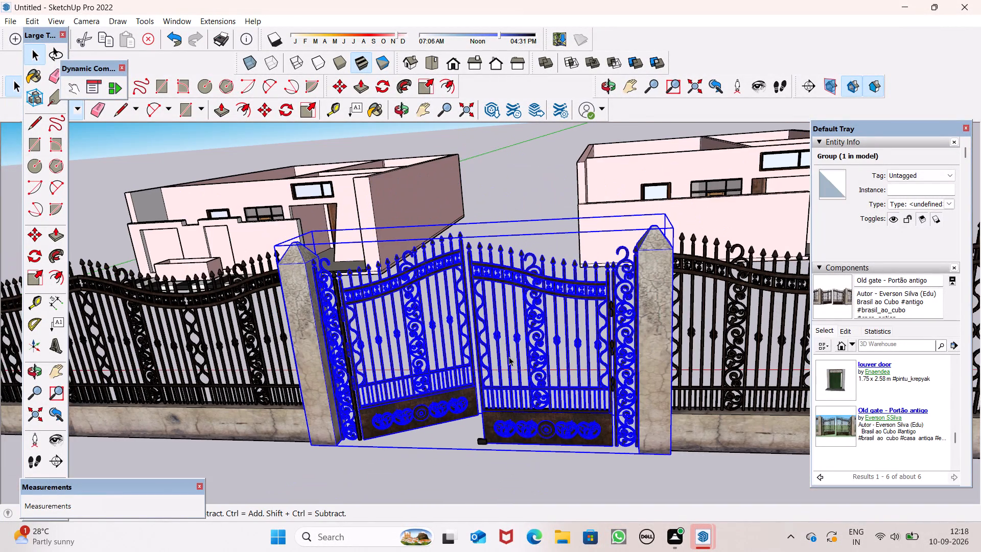
Move the gate group out of the fence line and place it beside the house with the striped kerb.
scroll(509, 357, "down", 1)
key("m")
key("Return")
scroll(542, 424, "down", 2)
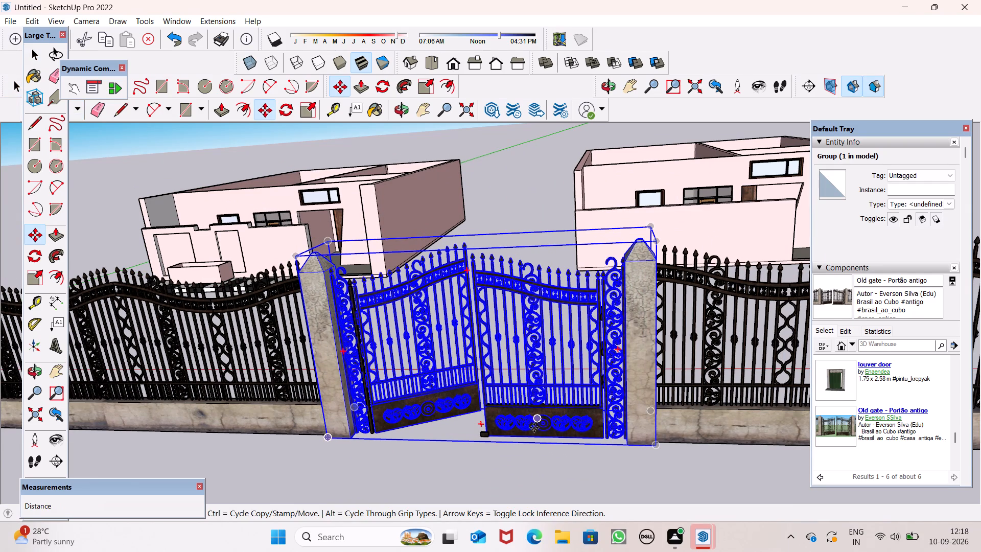
left_click_drag(360, 434, 321, 462)
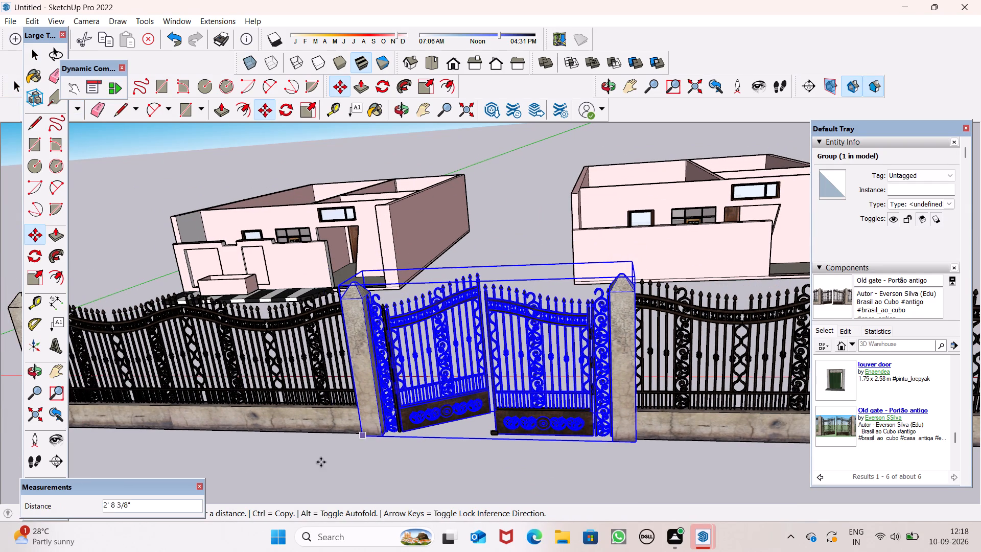
left_click_drag(321, 462, 134, 232)
scroll(343, 279, "down", 6)
middle_click_drag(411, 351, 616, 416)
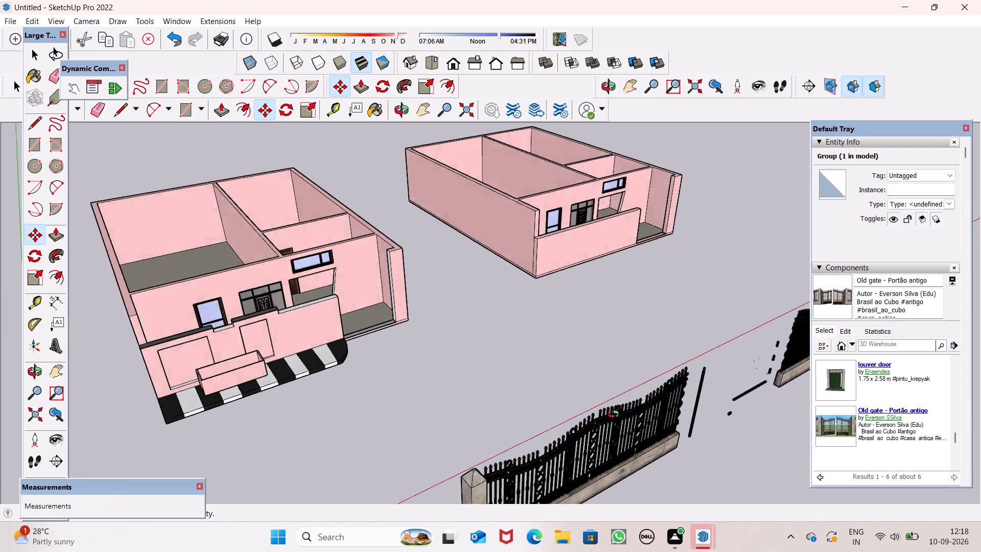
middle_click_drag(616, 416, 615, 413)
scroll(379, 299, "down", 8)
scroll(271, 367, "down", 7)
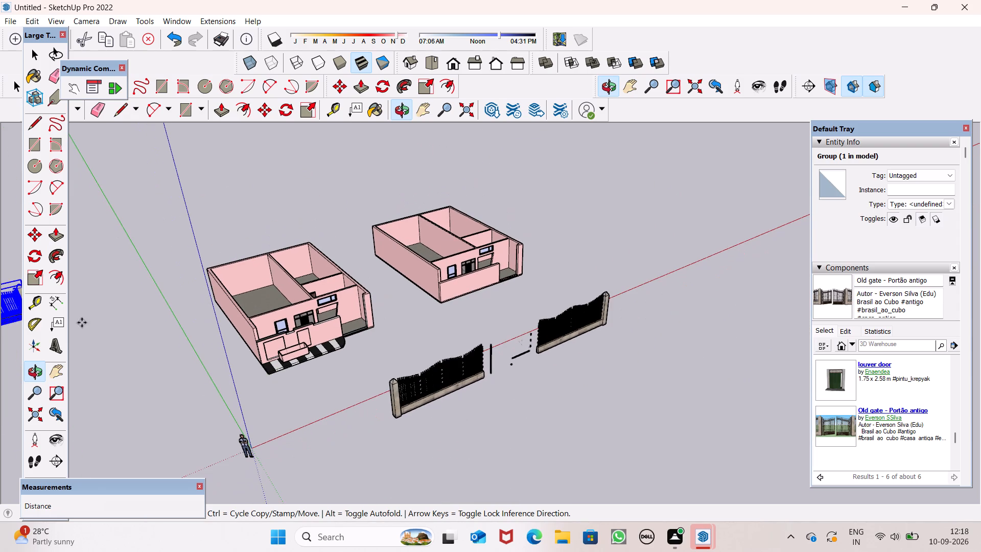
scroll(244, 315, "down", 13)
scroll(79, 316, "up", 4)
left_click_drag(95, 316, 458, 326)
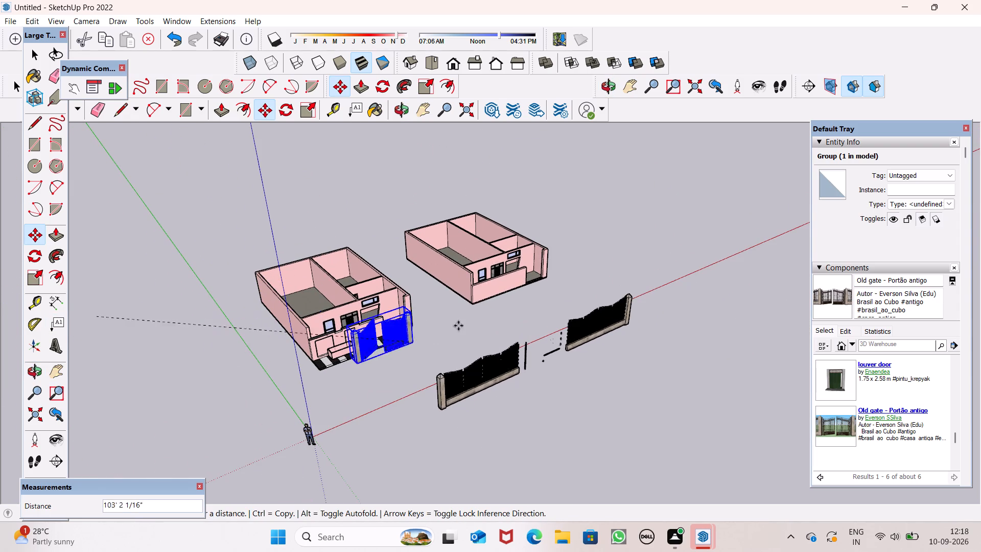
left_click_drag(458, 326, 465, 315)
Move the gate group by its near pillar's base corner to the front wall's end corner, where the striped kerb meets the entrance opening.
scroll(405, 332, "up", 19)
middle_click_drag(410, 335, 413, 340)
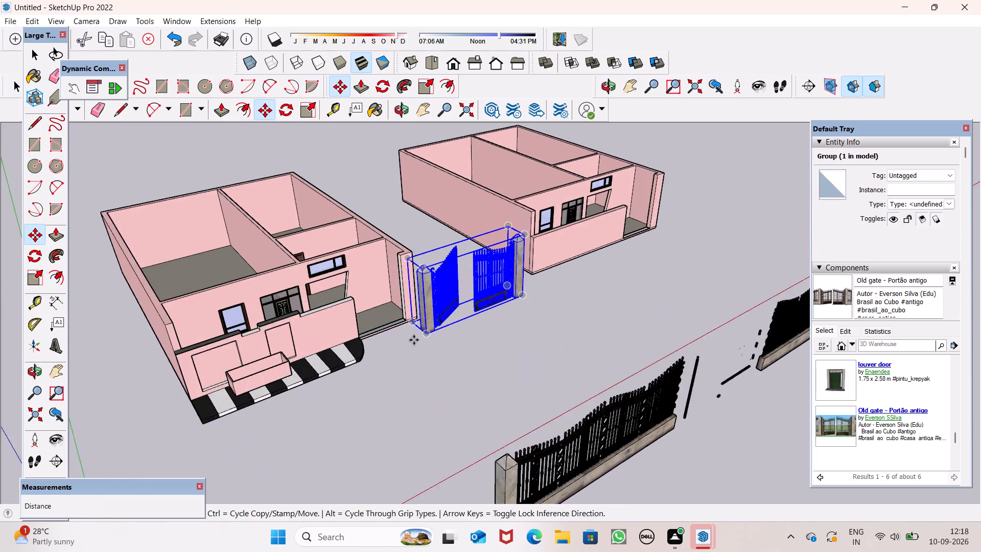
scroll(414, 340, "up", 15)
middle_click(413, 341)
middle_click_drag(449, 369, 571, 385)
scroll(560, 389, "up", 1)
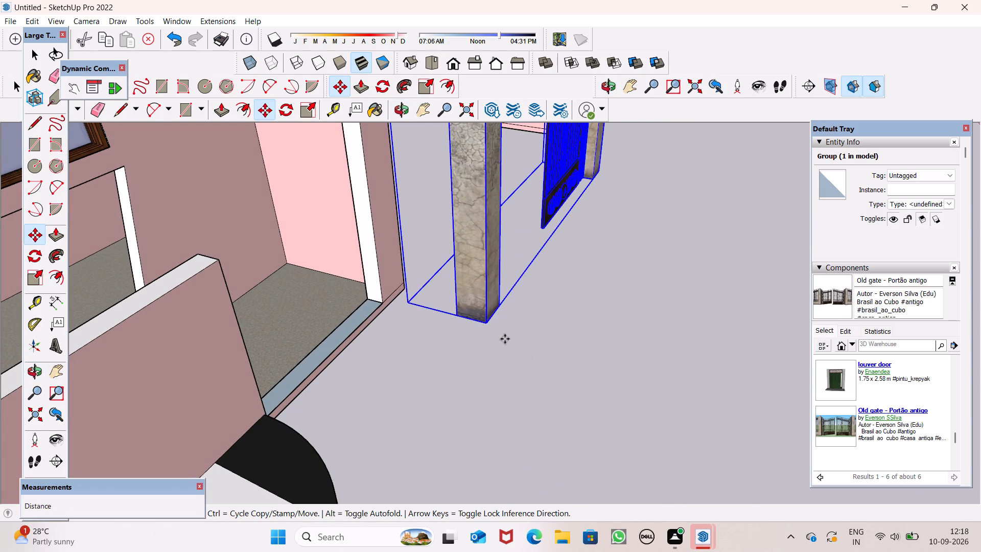
left_click_drag(489, 324, 441, 338)
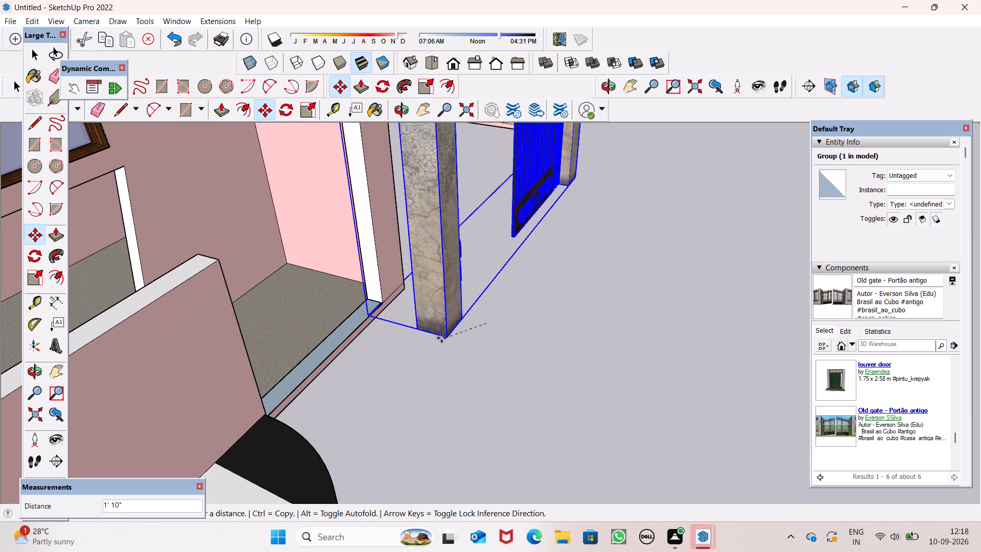
left_click_drag(441, 338, 272, 418)
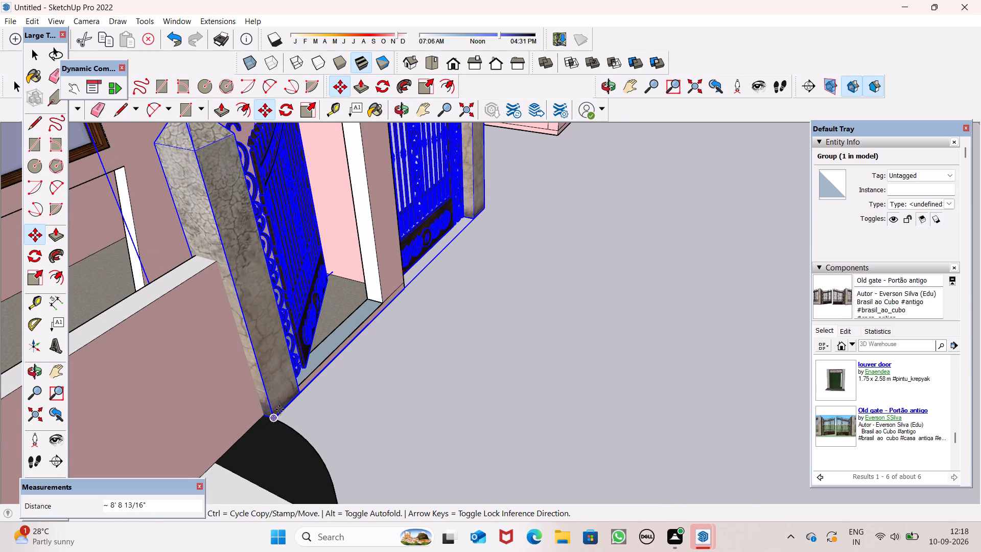
Scale the gate group down uniformly from its upper outer corner towards the width of the house's entrance opening.
scroll(332, 370, "down", 15)
middle_click_drag(413, 384, 172, 346)
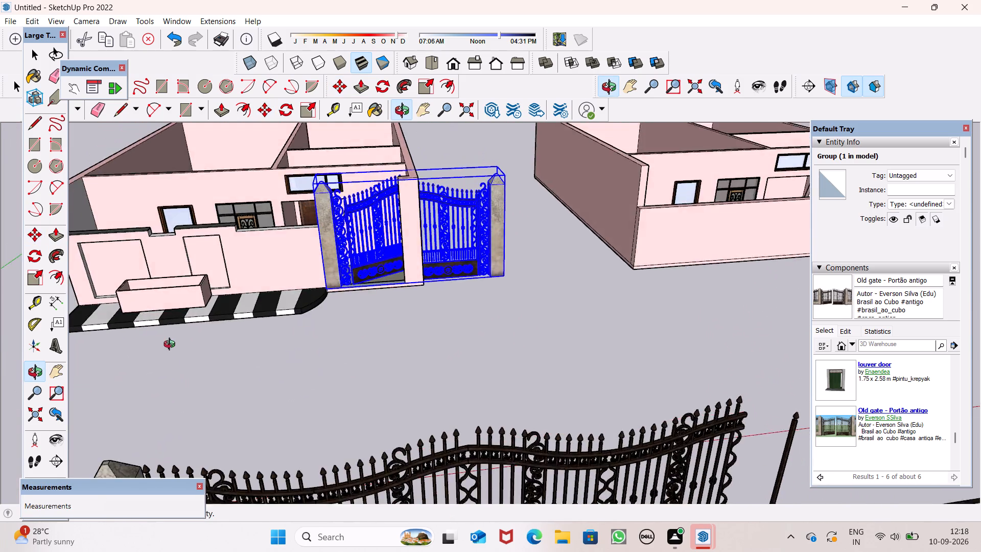
middle_click_drag(172, 346, 163, 315)
scroll(163, 314, "up", 1)
left_click(426, 90)
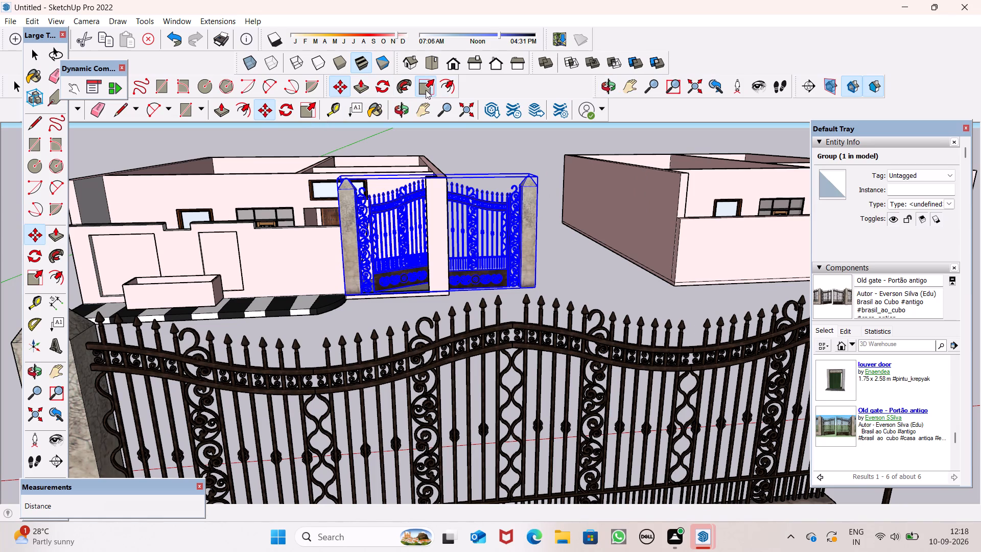
left_click_drag(538, 175, 495, 192)
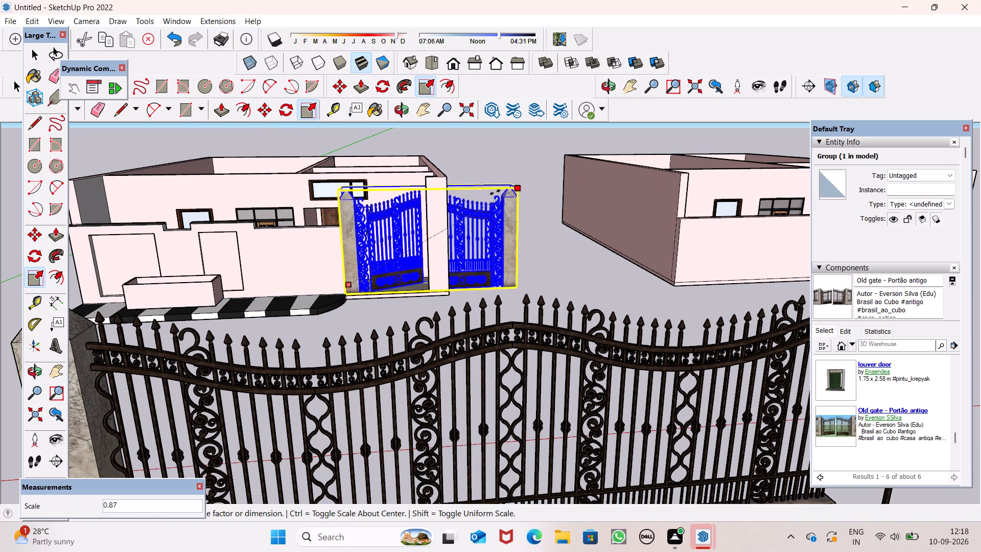
left_click_drag(495, 192, 405, 191)
Scale the gate group uniformly by 0.92 from the top corner at the visible stone pillar, and clear the selection.
scroll(421, 265, "up", 8)
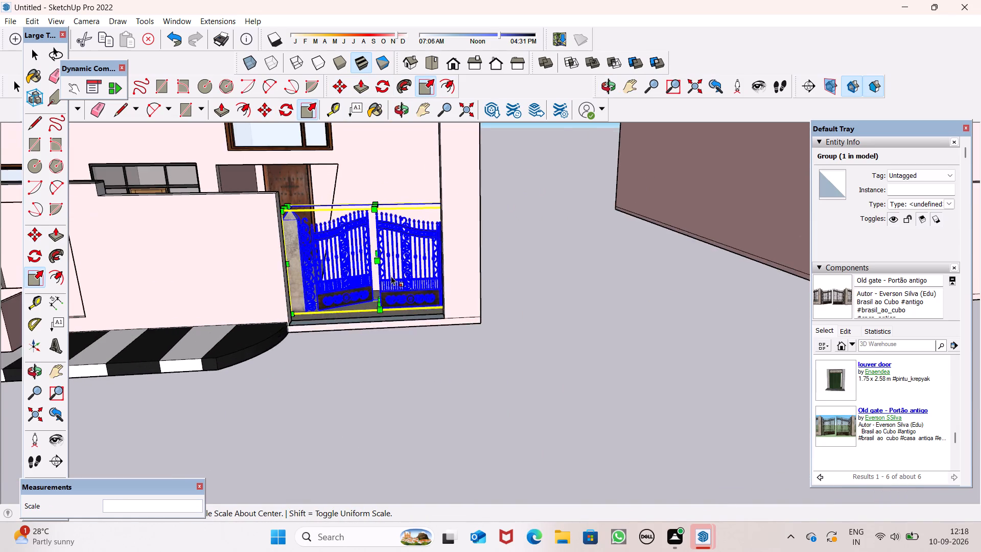
scroll(391, 276, "up", 7)
scroll(489, 331, "up", 6)
scroll(489, 307, "down", 8)
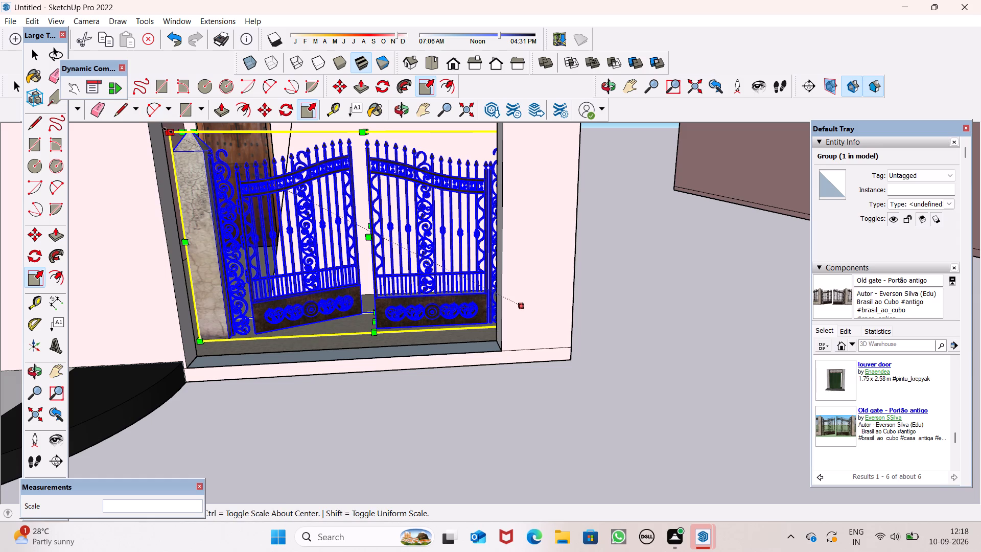
left_click_drag(169, 131, 199, 160)
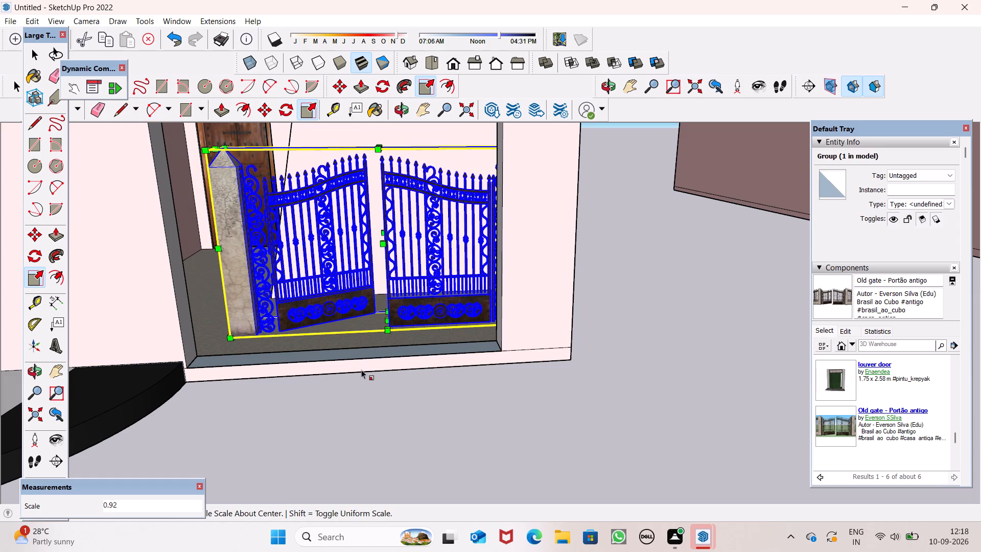
left_click(373, 400)
key("space")
left_click(398, 384)
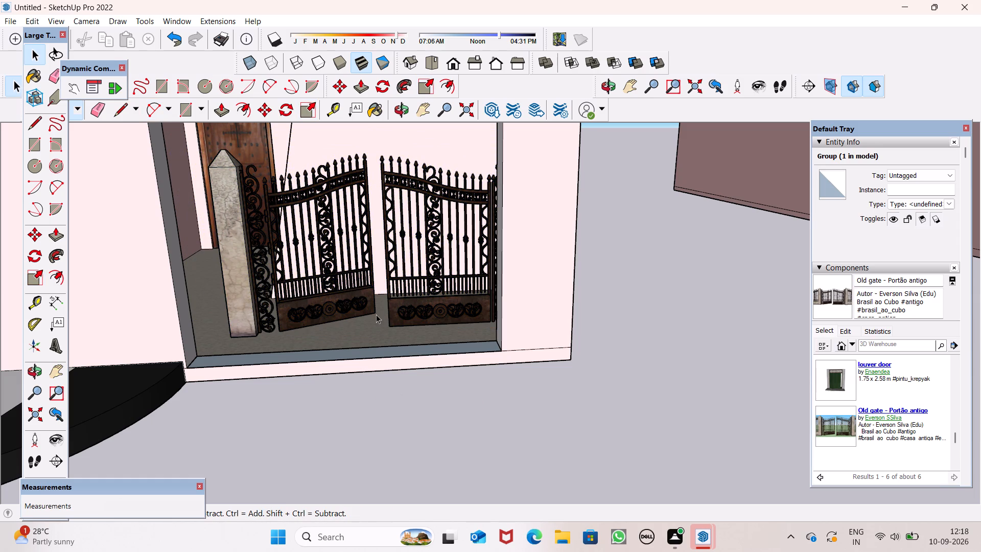
Move the gate group by its near pillar's base corner to the lower corner of the entrance opening beside the striped kerb.
left_click(403, 313)
key("m")
key("Return")
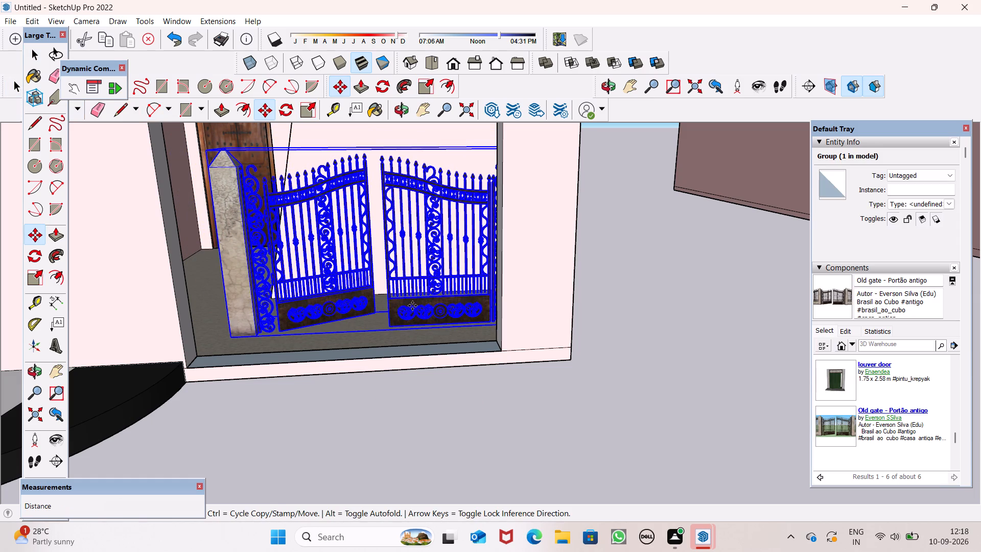
left_click_drag(232, 336, 202, 354)
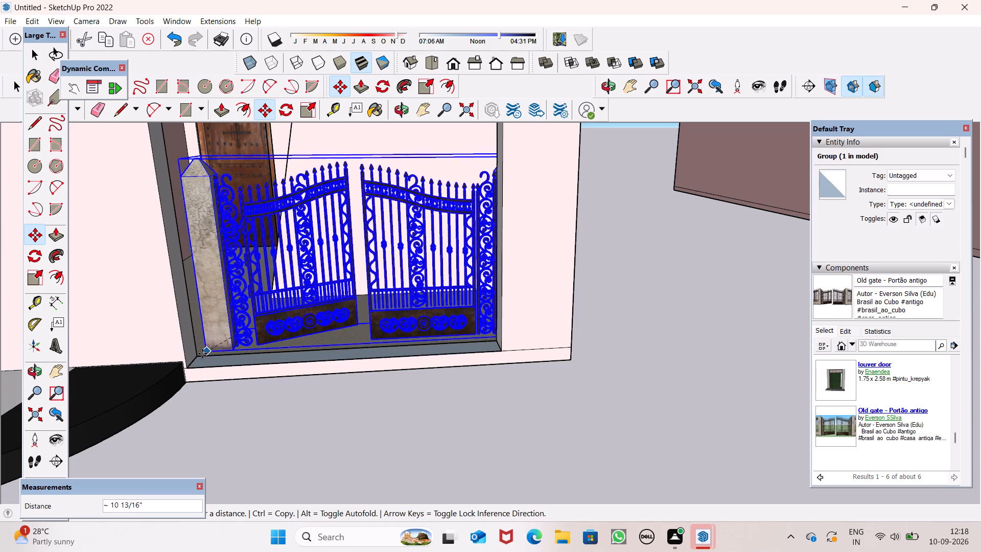
left_click_drag(202, 354, 186, 367)
scroll(464, 343, "up", 2)
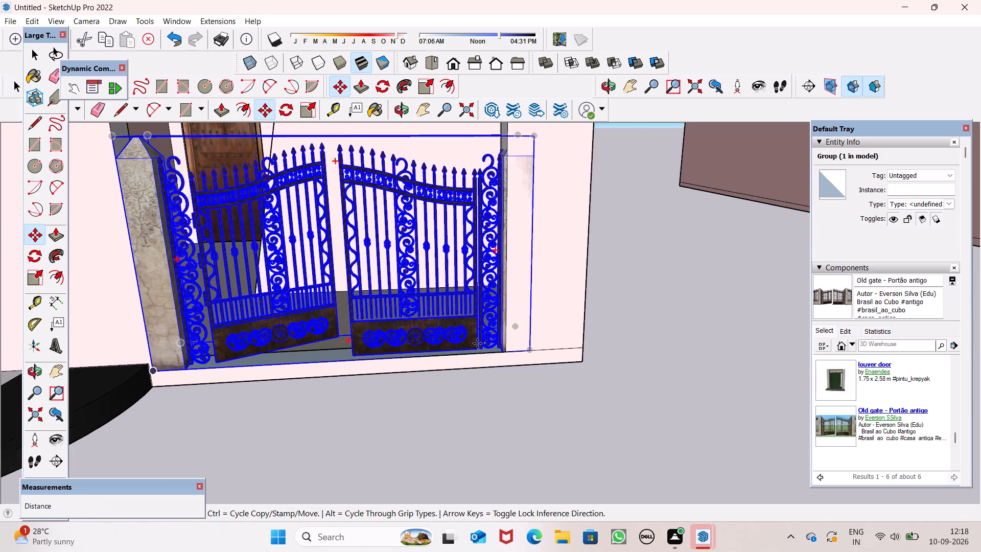
scroll(477, 343, "up", 2)
scroll(536, 352, "down", 7)
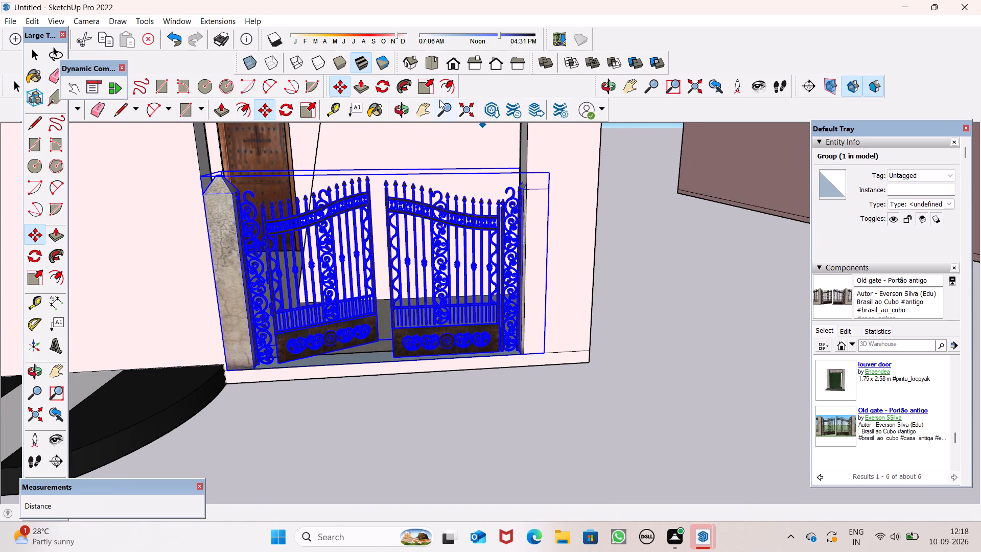
Scale the gate group uniformly by 0.91 from its far upper front corner so both pillars fit within the entrance opening.
left_click(427, 91)
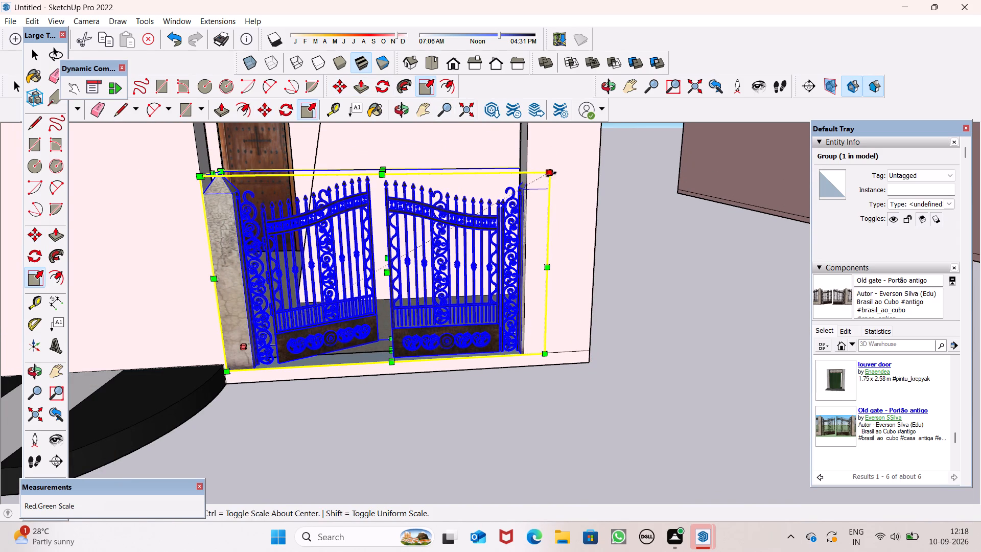
left_click_drag(553, 174, 521, 192)
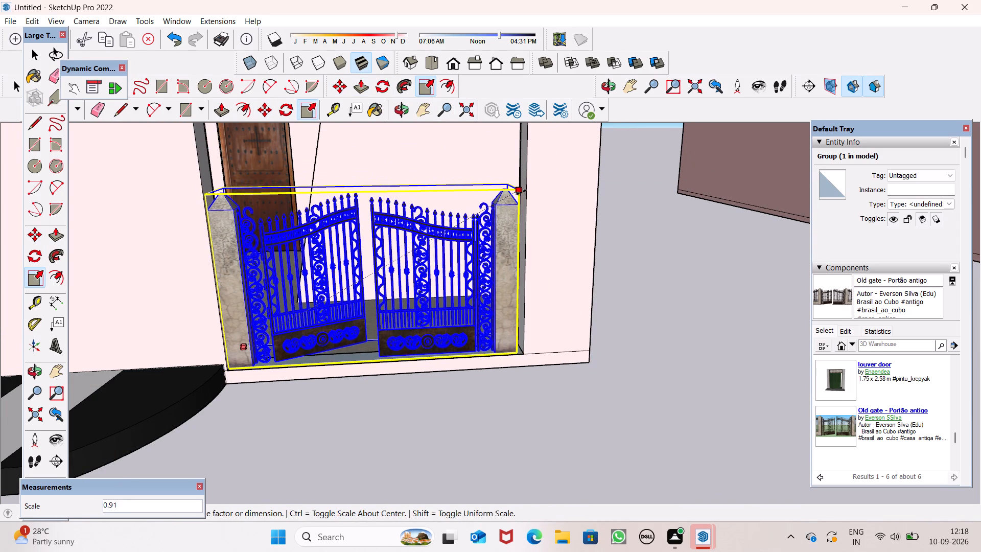
left_click_drag(521, 192, 526, 203)
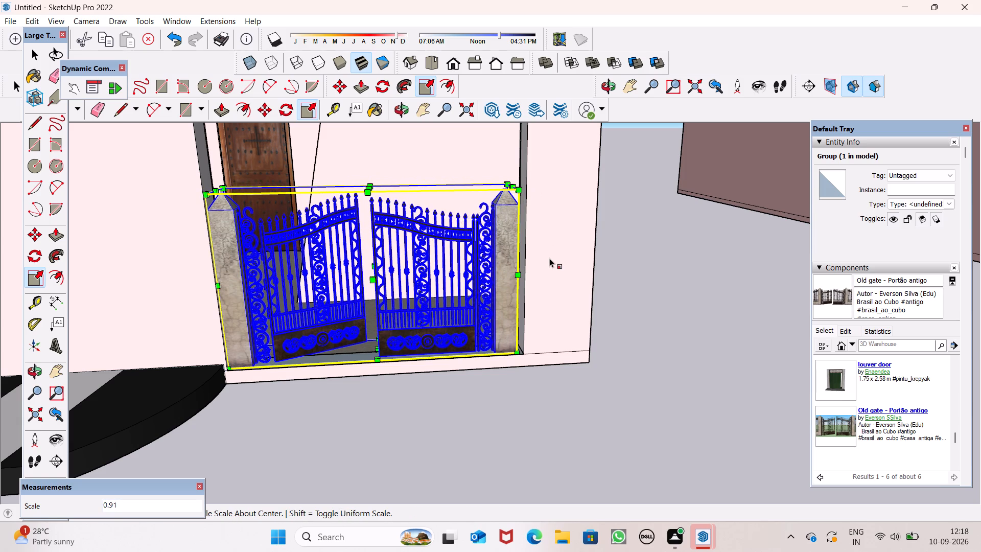
scroll(551, 257, "down", 12)
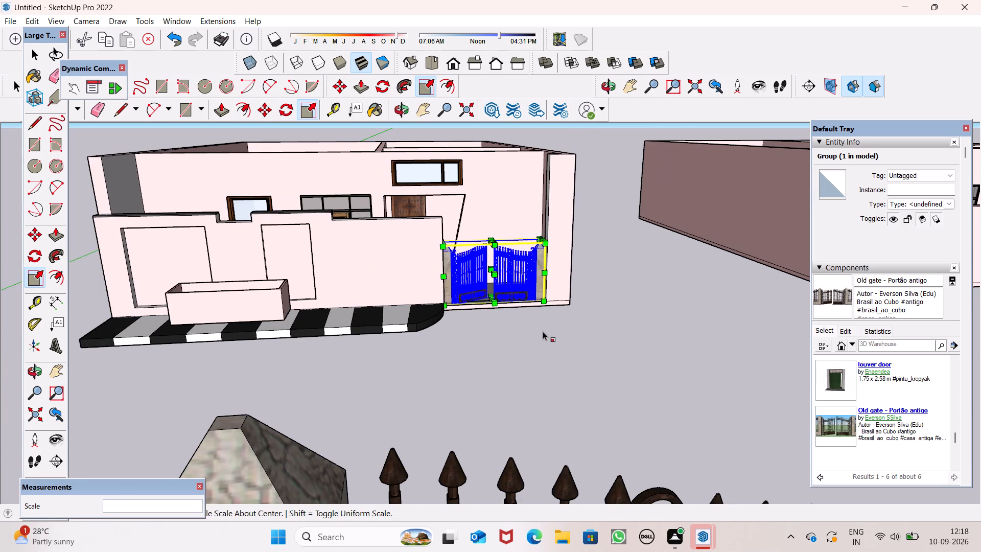
left_click(542, 332)
Stretch the gate group upwards along the blue axis by a factor of 1.58, keeping its base in place.
middle_click_drag(503, 224, 506, 322)
scroll(498, 285, "up", 8)
left_click_drag(486, 305, 479, 264)
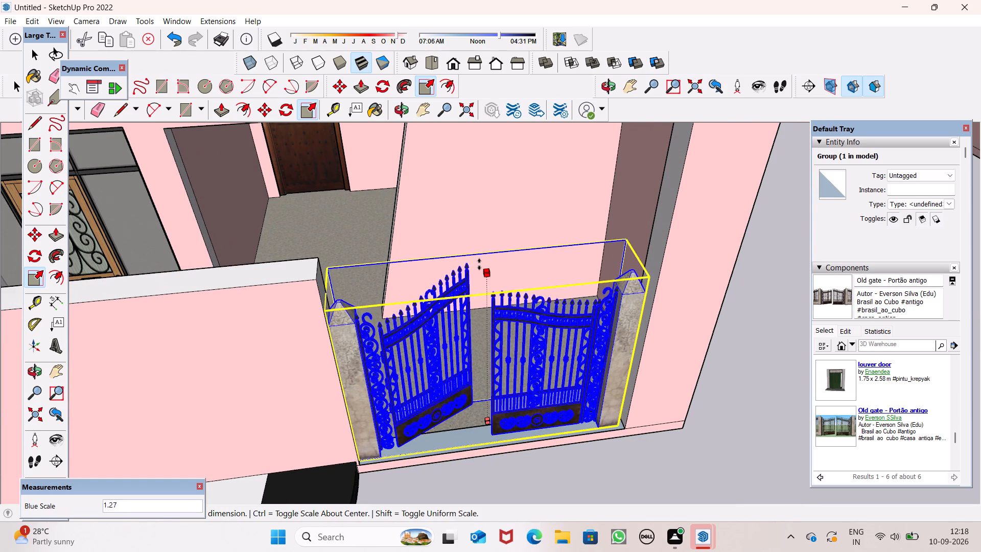
left_click_drag(479, 264, 450, 220)
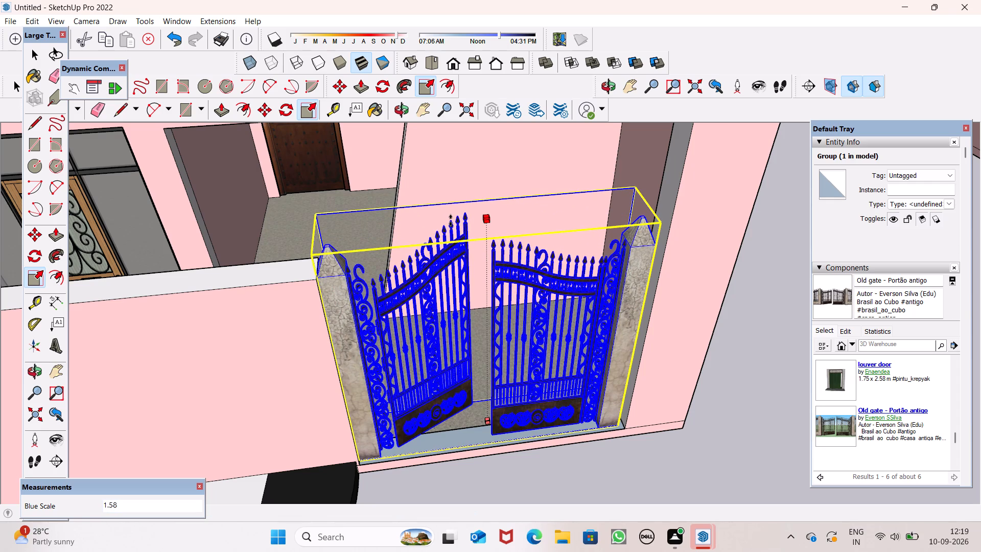
scroll(555, 284, "down", 7)
left_click(627, 402)
key("space")
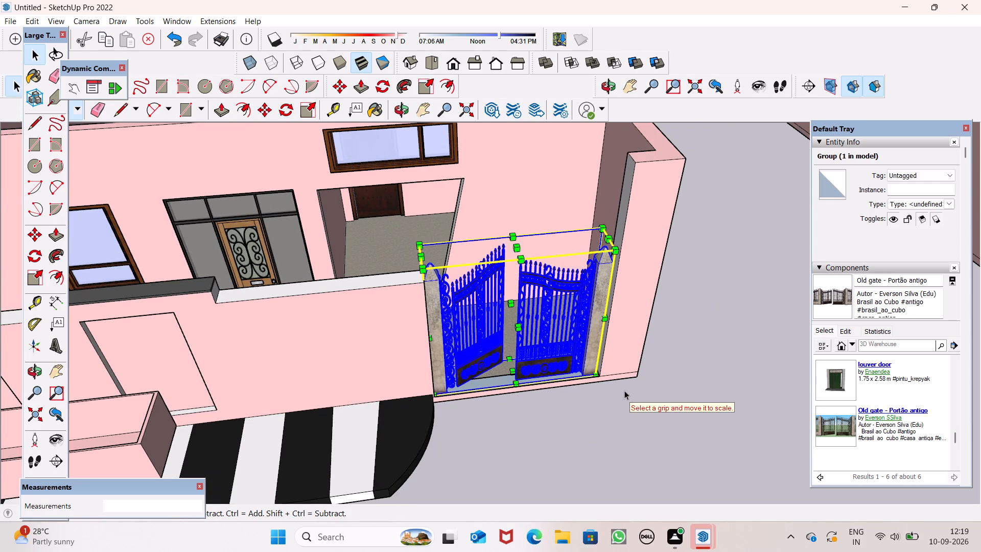
Examine how the gate fits between the front wall and the far side of the opening, and clear the selection.
scroll(571, 399, "up", 5)
middle_click_drag(498, 386, 650, 344)
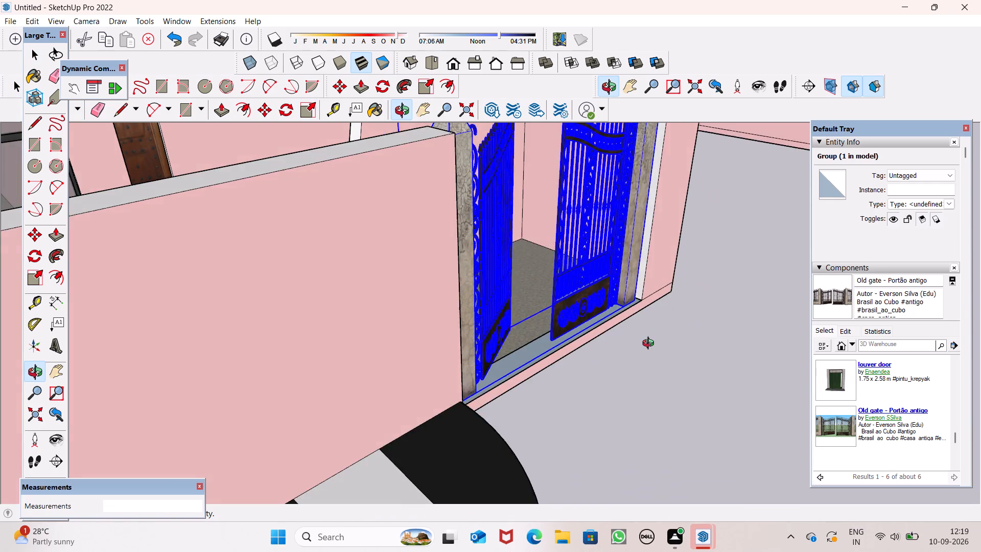
middle_click_drag(650, 344, 429, 330)
scroll(550, 313, "down", 2)
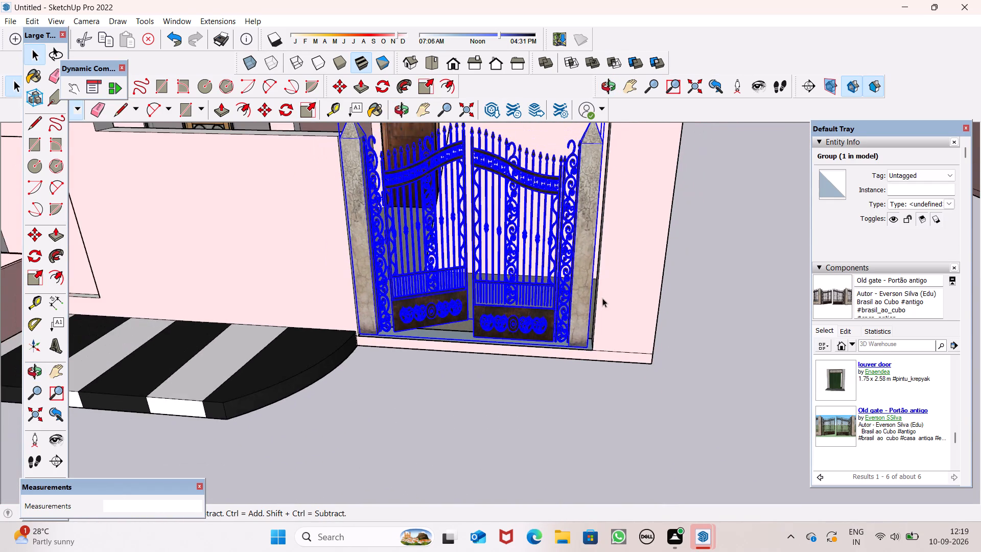
middle_click_drag(606, 306, 605, 368)
left_click(603, 315)
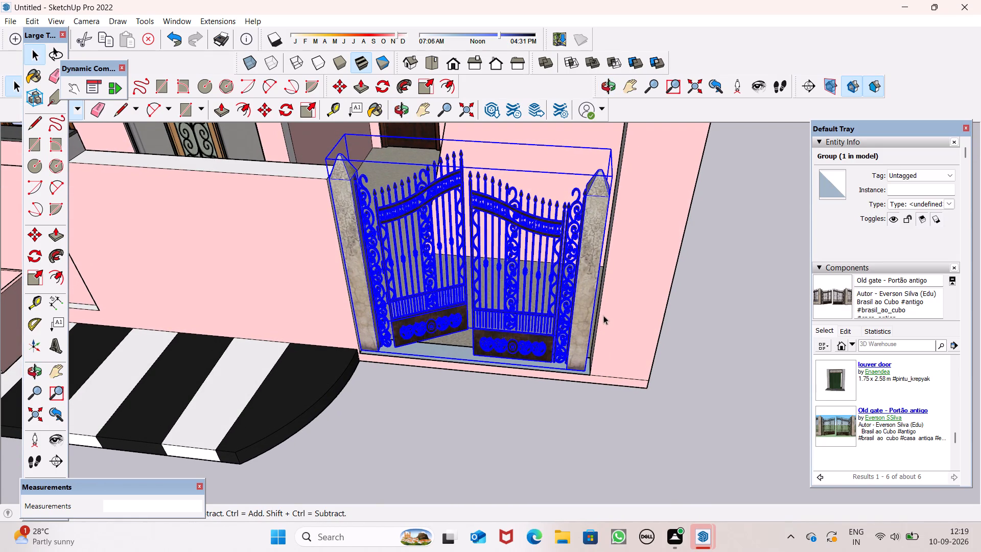
left_click(627, 324)
left_click(789, 382)
middle_click_drag(695, 371, 707, 387)
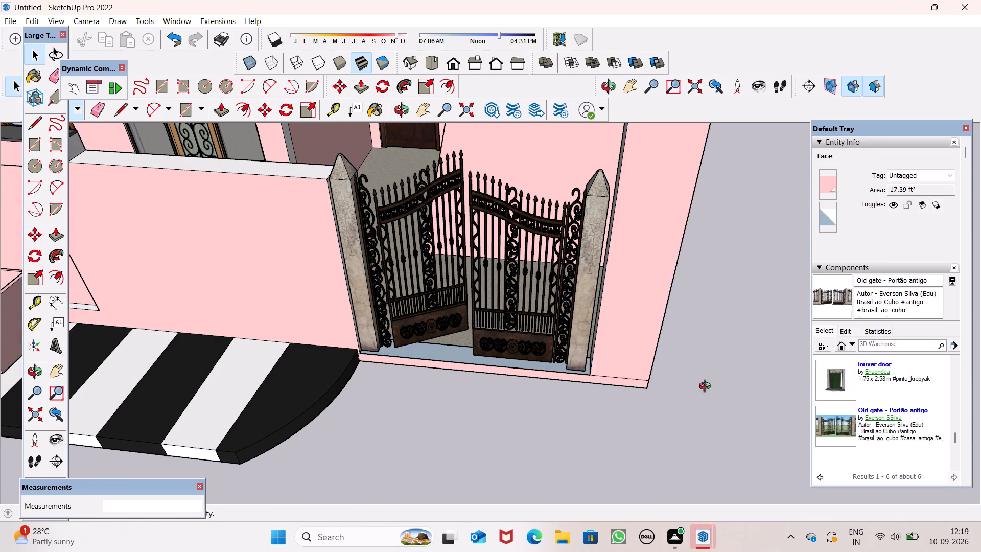
middle_click_drag(707, 387, 843, 353)
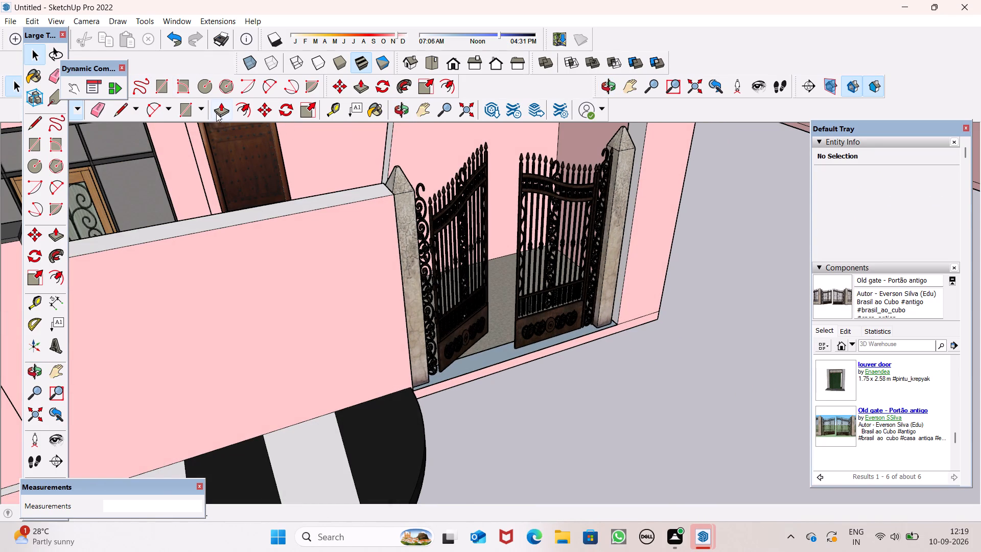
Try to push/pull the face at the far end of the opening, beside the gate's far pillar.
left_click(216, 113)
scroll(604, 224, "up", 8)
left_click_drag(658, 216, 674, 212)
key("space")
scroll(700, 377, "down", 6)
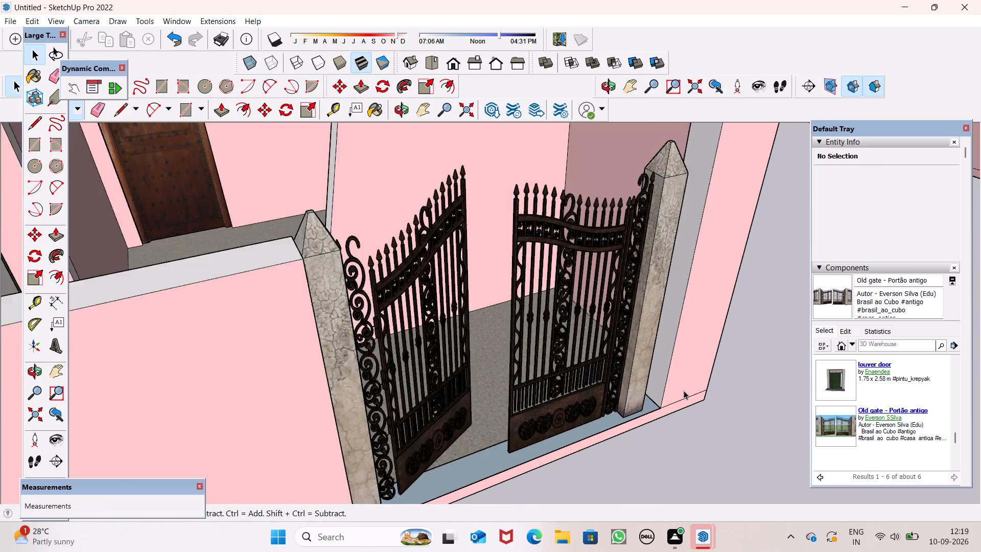
Stretch the gate group in width along the red axis until its far pillar meets the opening's side wall, and clear the selection.
scroll(686, 416, "up", 1)
middle_click_drag(686, 416, 514, 446)
left_click(471, 379)
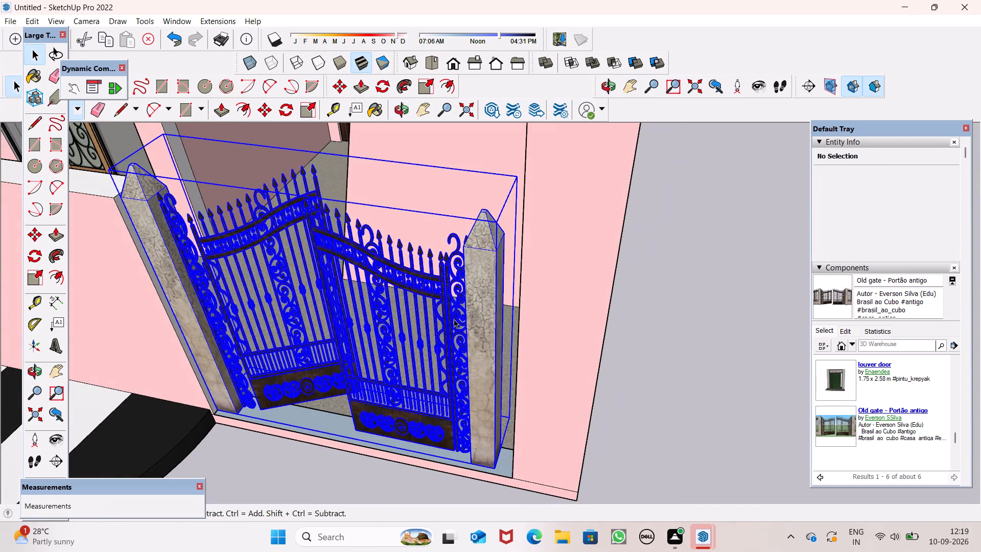
left_click(310, 114)
scroll(530, 344, "up", 3)
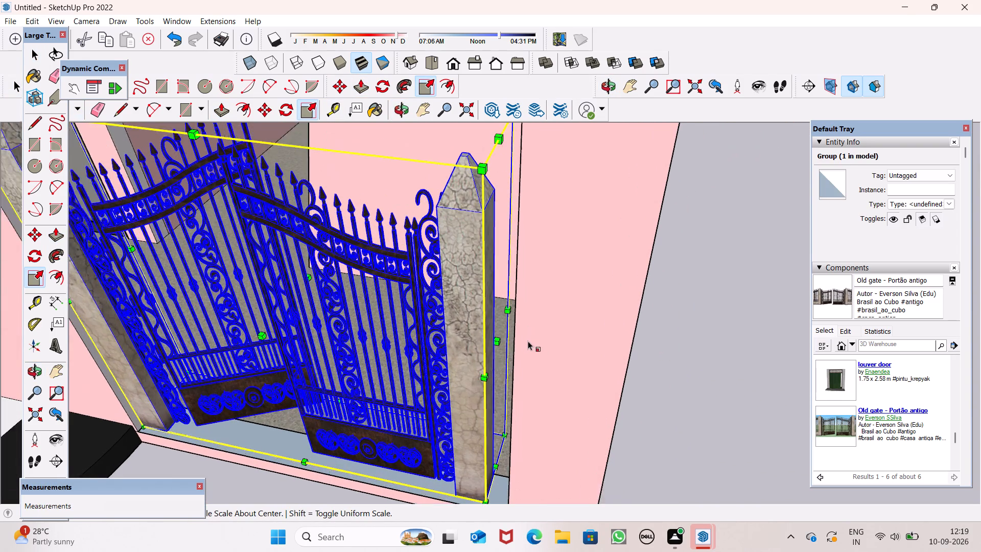
scroll(528, 341, "up", 1)
left_click_drag(494, 339, 511, 345)
scroll(504, 320, "down", 6)
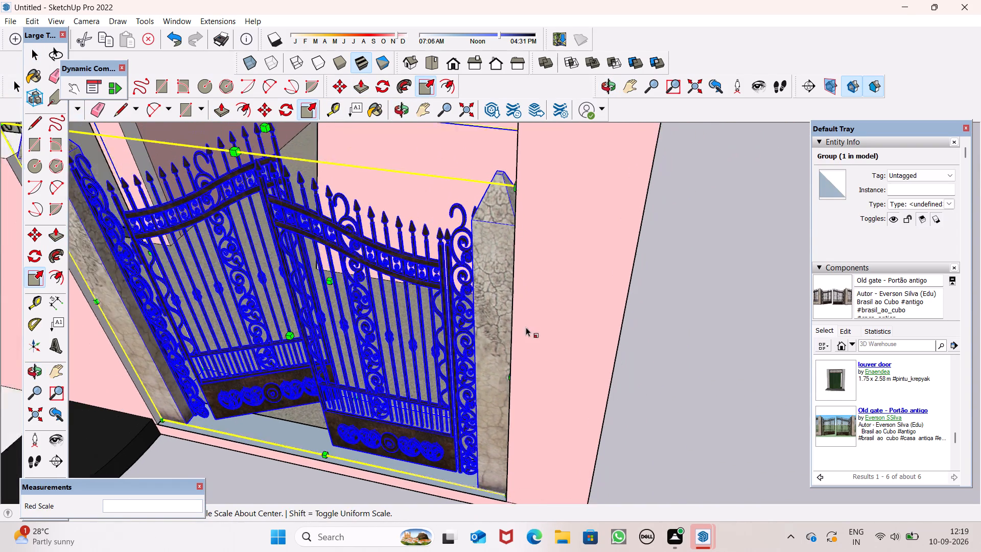
scroll(549, 318, "down", 6)
middle_click_drag(488, 390, 597, 323)
scroll(510, 383, "up", 2)
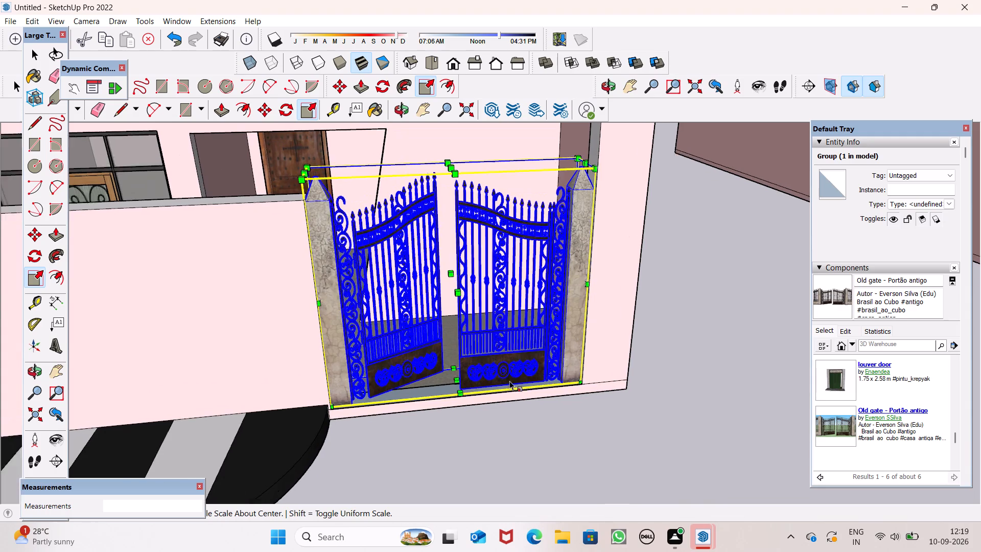
scroll(509, 381, "up", 1)
scroll(524, 402, "down", 7)
key("space")
key("space")
left_click(628, 427)
Delete the leftover fence section with the stone pillar standing in front of the first house.
scroll(639, 400, "down", 3)
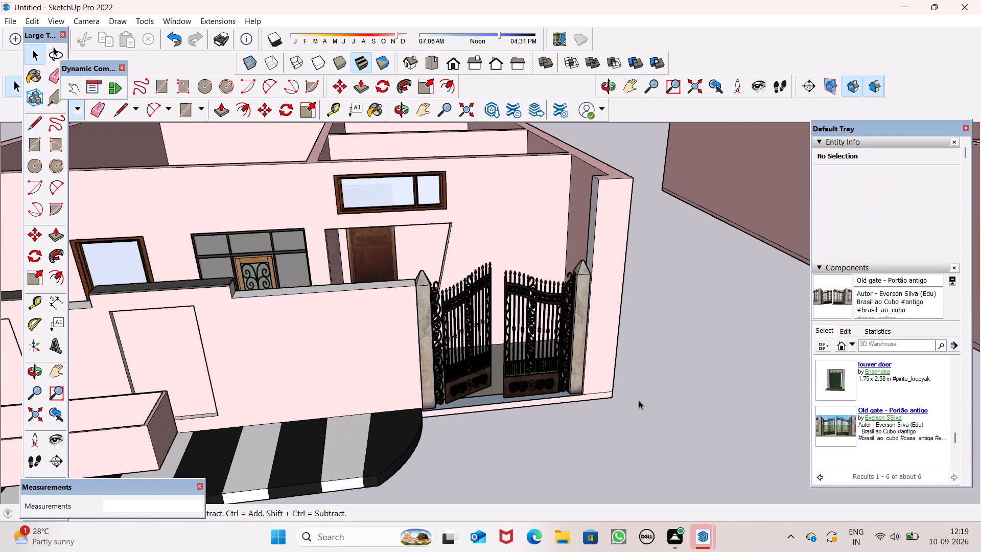
scroll(639, 400, "down", 15)
middle_click_drag(618, 390, 584, 344)
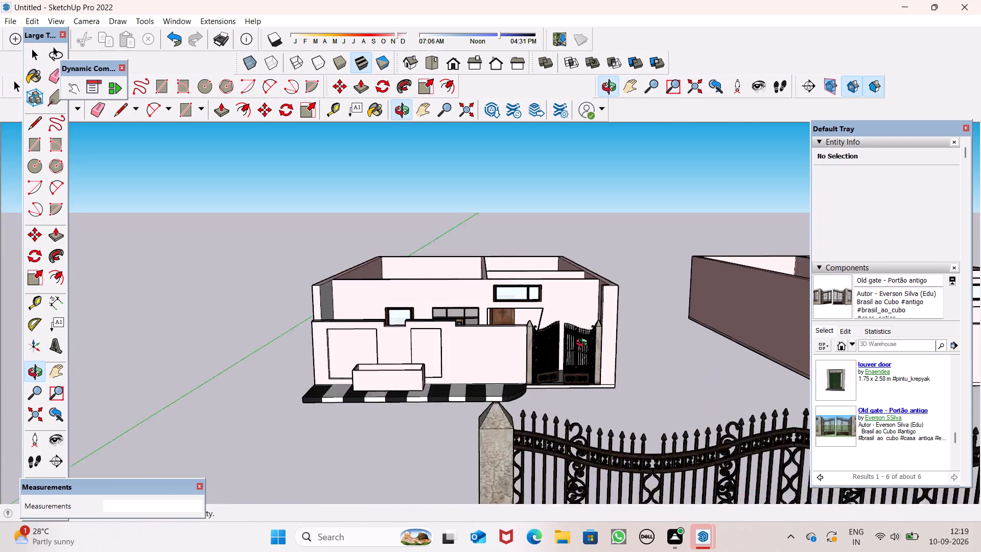
middle_click_drag(584, 344, 586, 358)
scroll(468, 272, "down", 17)
left_click_drag(463, 349, 499, 364)
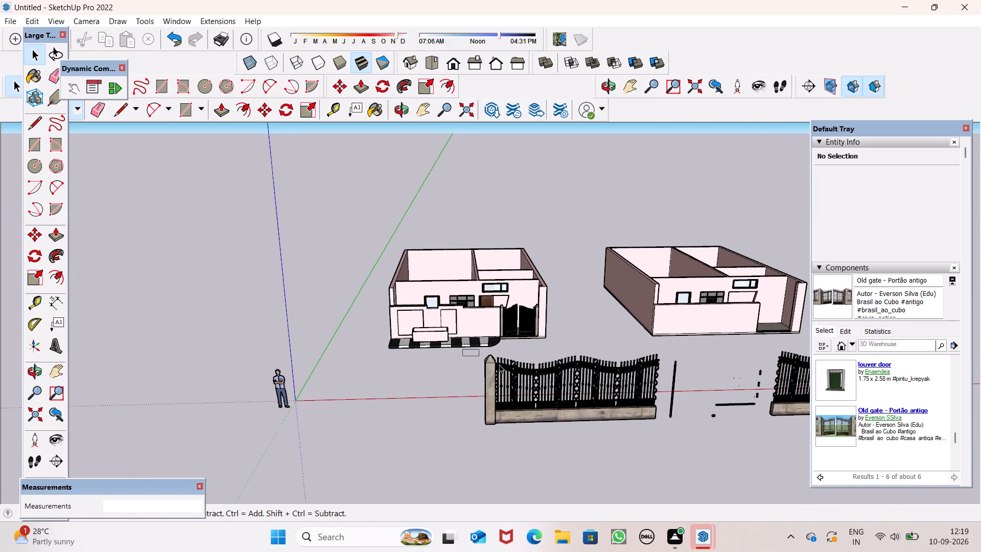
left_click_drag(499, 364, 702, 439)
key("Delete")
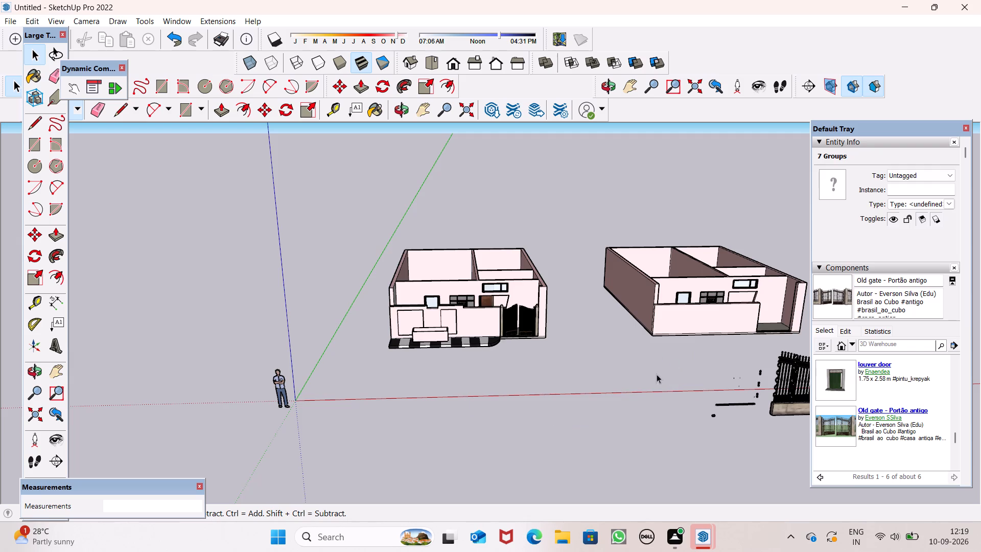
Delete the remaining scattered gate pieces and the other leftover fence section in front of the second house.
scroll(623, 377, "down", 9)
left_click_drag(646, 371, 791, 438)
key("Delete")
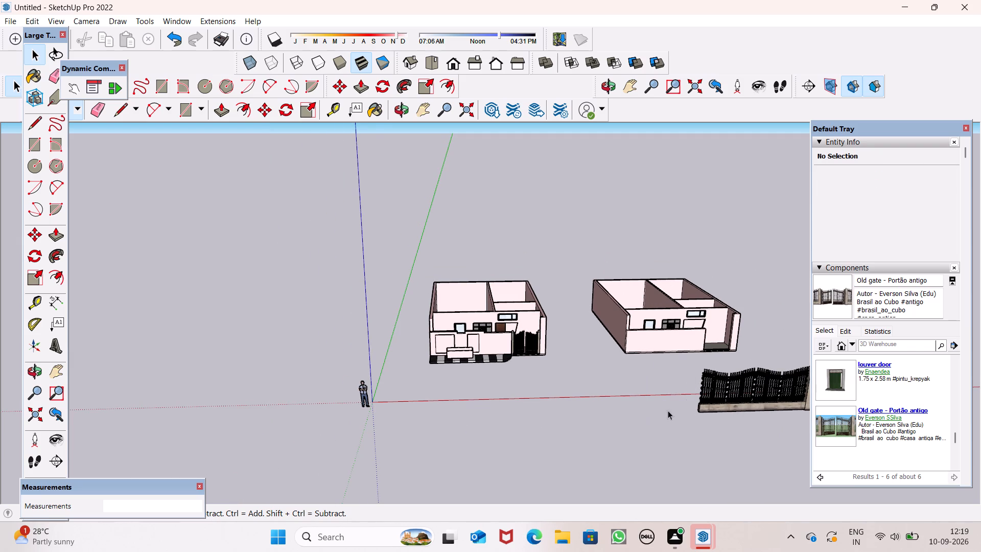
scroll(618, 404, "down", 7)
left_click_drag(686, 366, 795, 432)
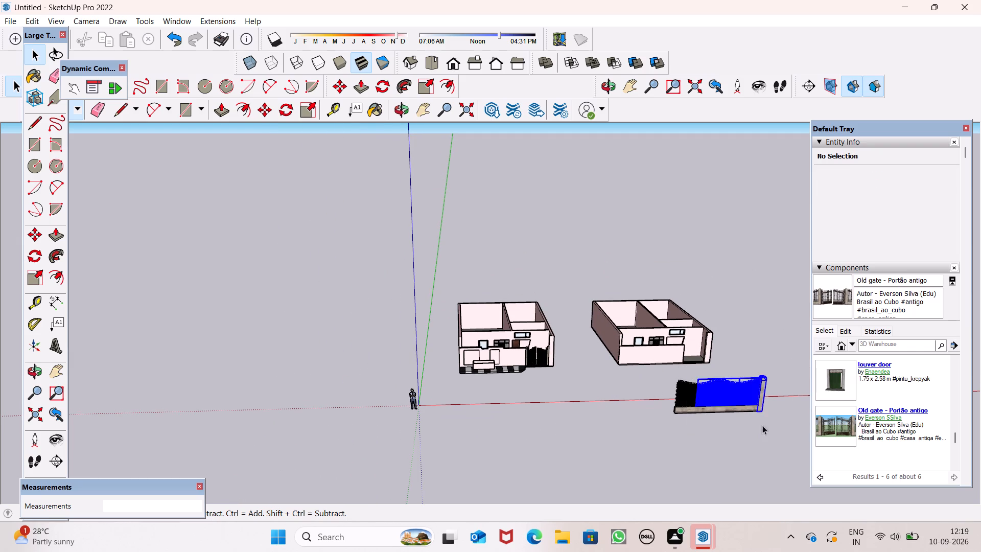
key("Delete")
left_click_drag(673, 375, 778, 435)
key("Delete")
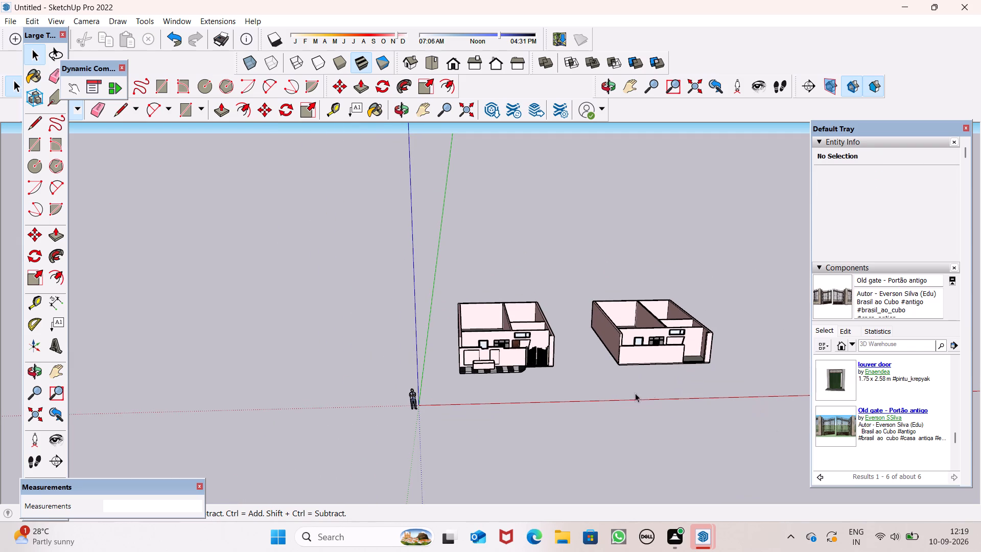
Examine both houses from the front, comparing the first house's fitted gate with the second house's entrance opening.
scroll(611, 405, "down", 6)
scroll(579, 389, "up", 17)
scroll(633, 354, "up", 6)
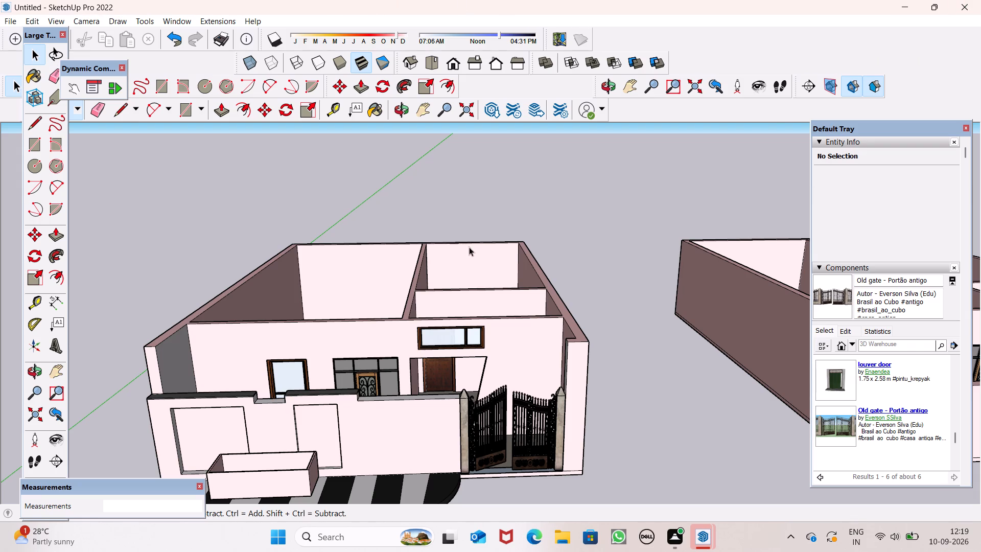
scroll(392, 277, "down", 6)
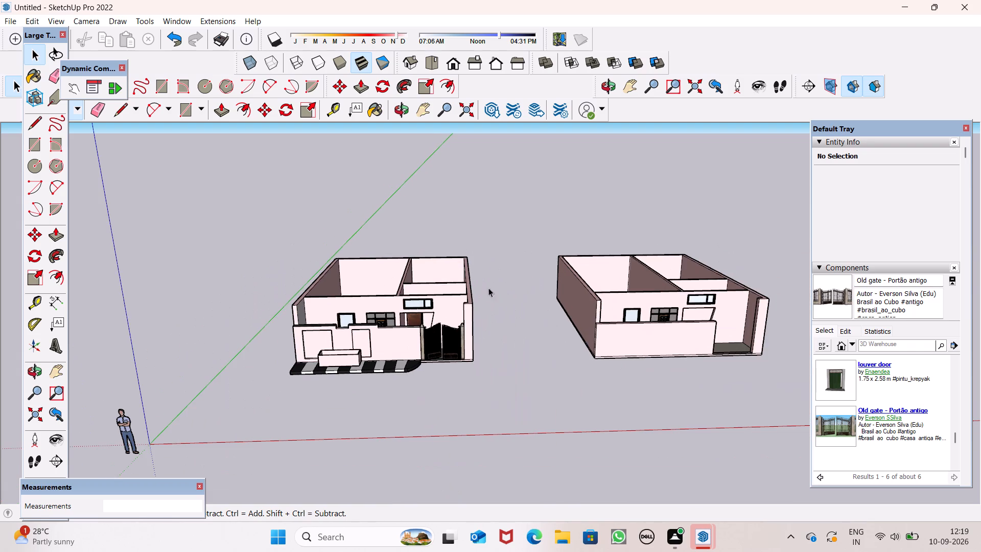
scroll(726, 314, "up", 1)
scroll(624, 288, "down", 2)
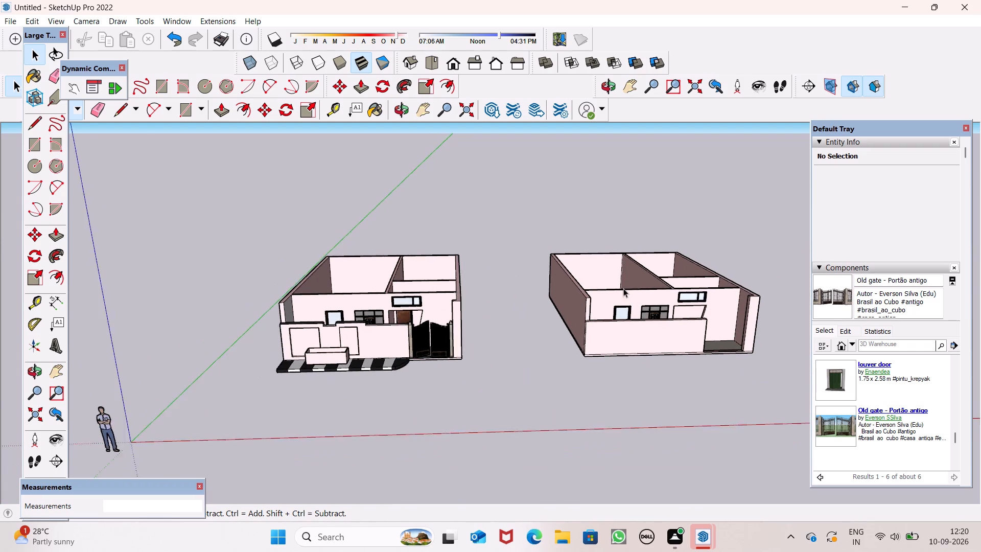
scroll(623, 288, "down", 2)
scroll(744, 306, "up", 10)
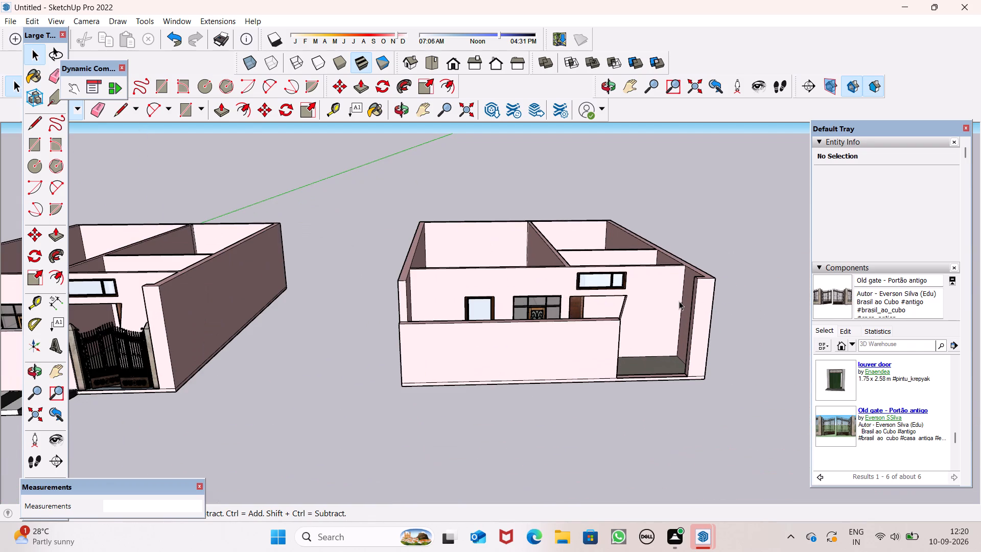
scroll(677, 301, "down", 1)
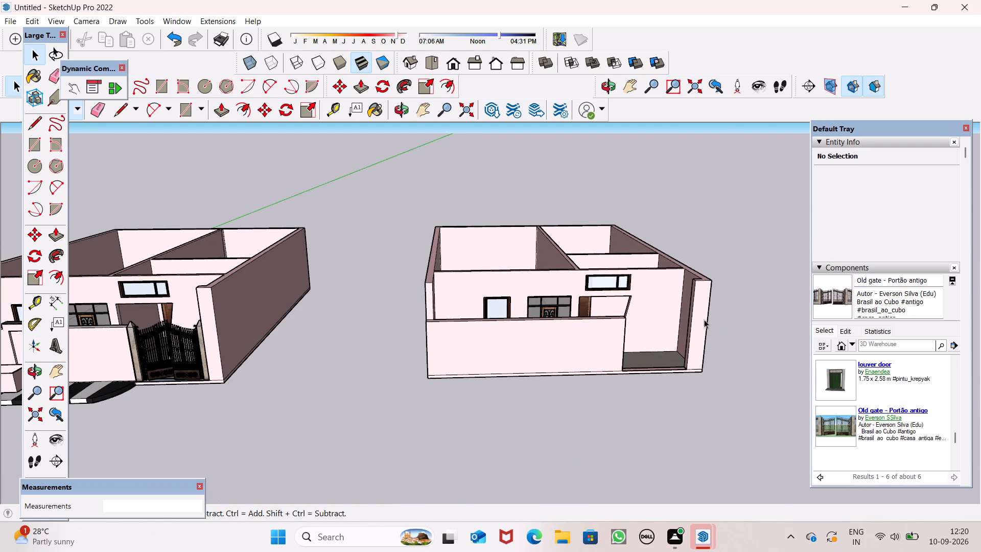
scroll(704, 319, "down", 2)
middle_click_drag(739, 378, 657, 383)
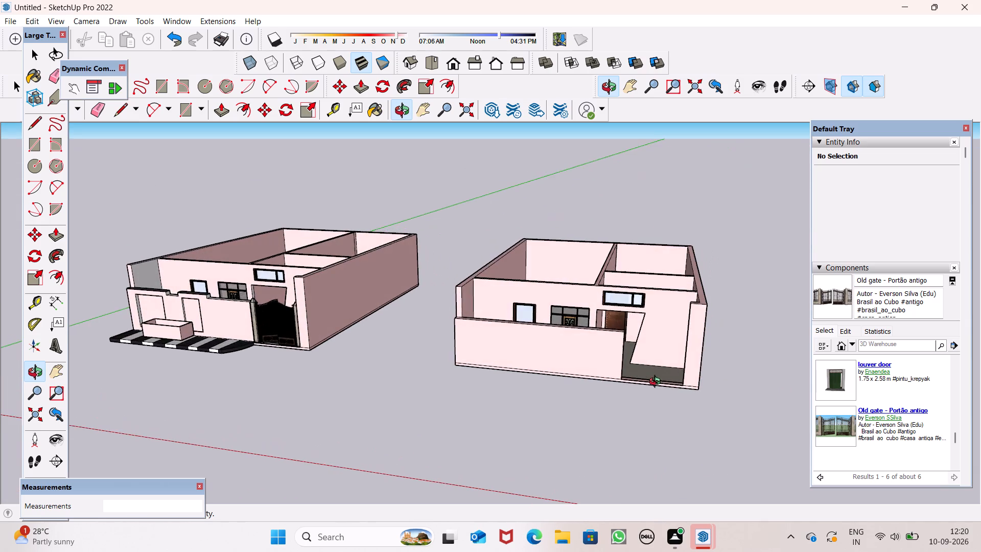
middle_click_drag(657, 383, 665, 388)
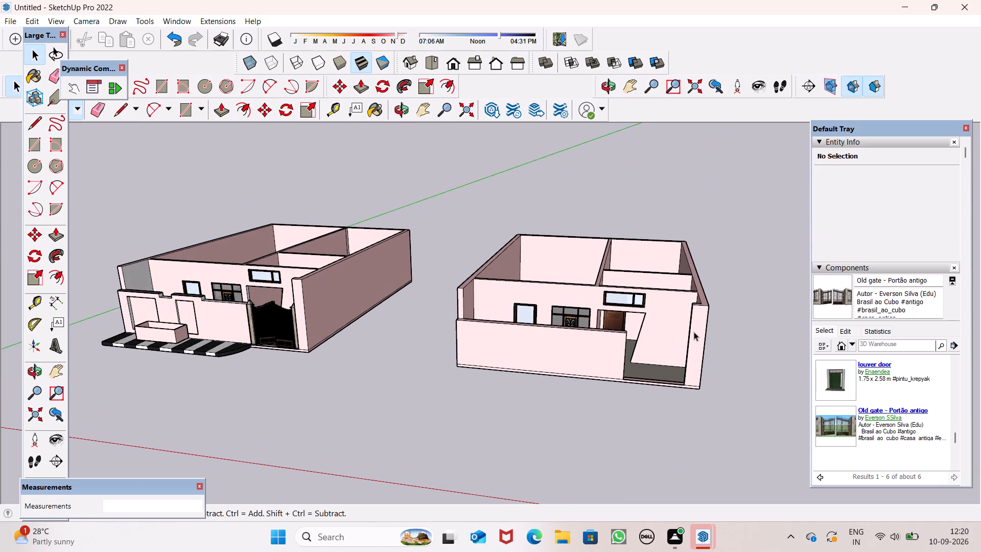
Draw a line across the top of the second house's side wall, just behind its front corner beside the entrance opening.
scroll(694, 332, "down", 2)
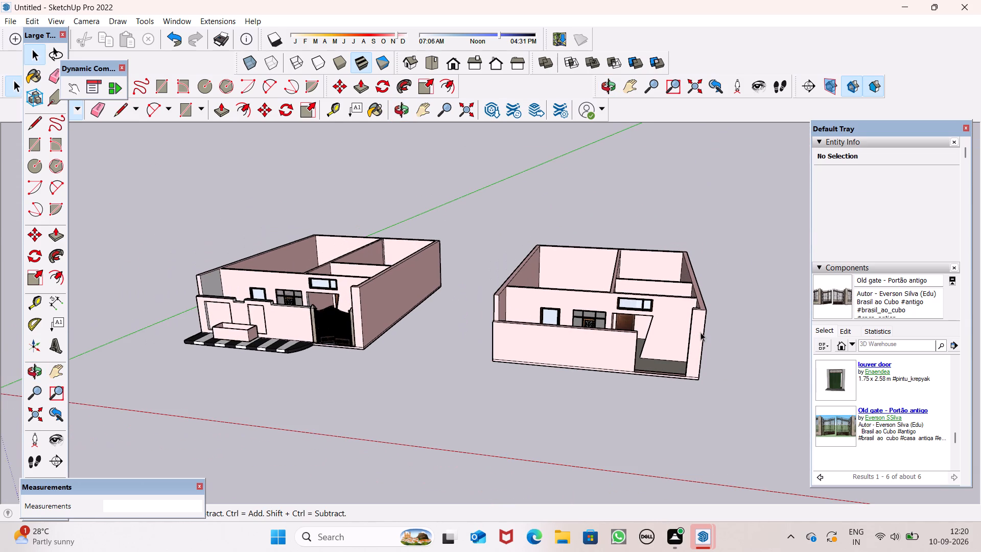
middle_click_drag(703, 330, 721, 336)
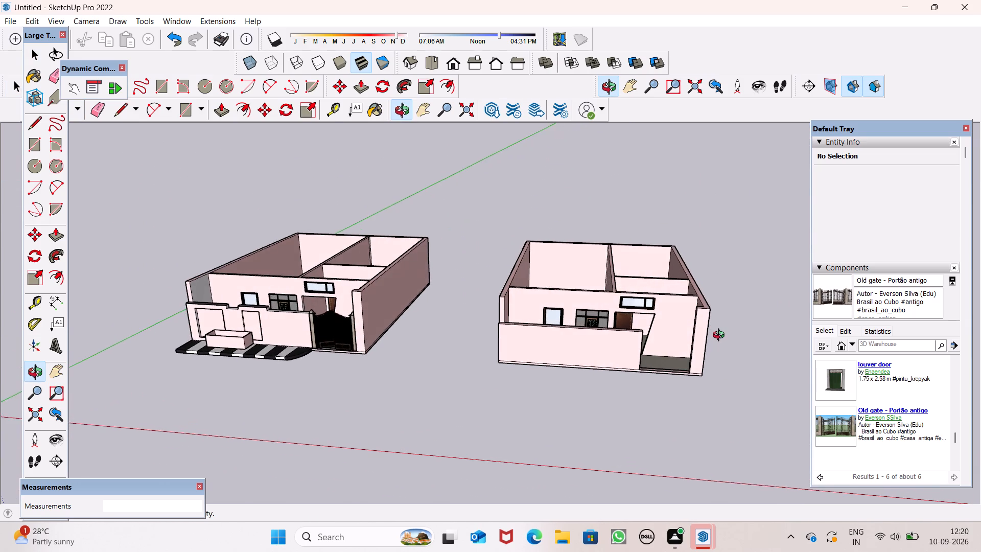
middle_click_drag(721, 336, 718, 346)
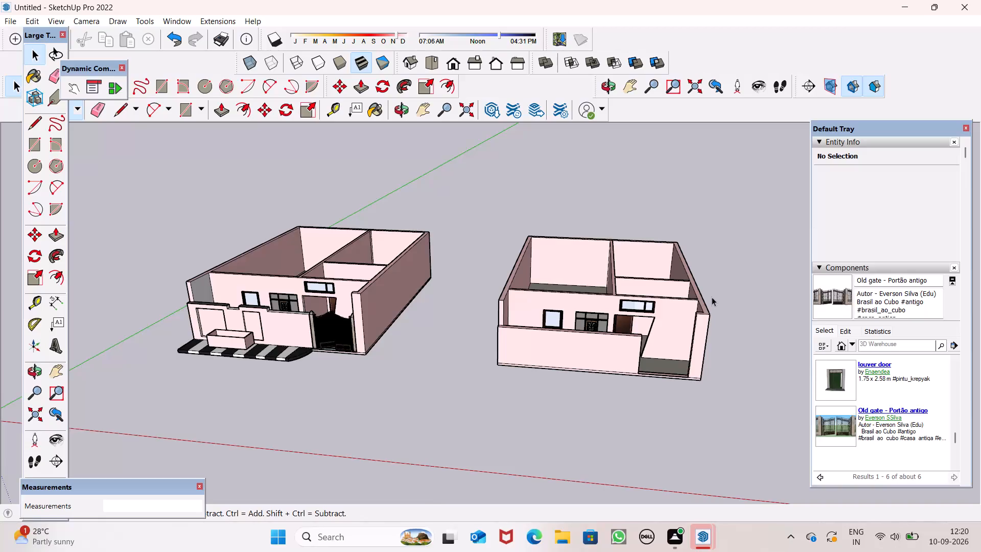
scroll(731, 168, "up", 1)
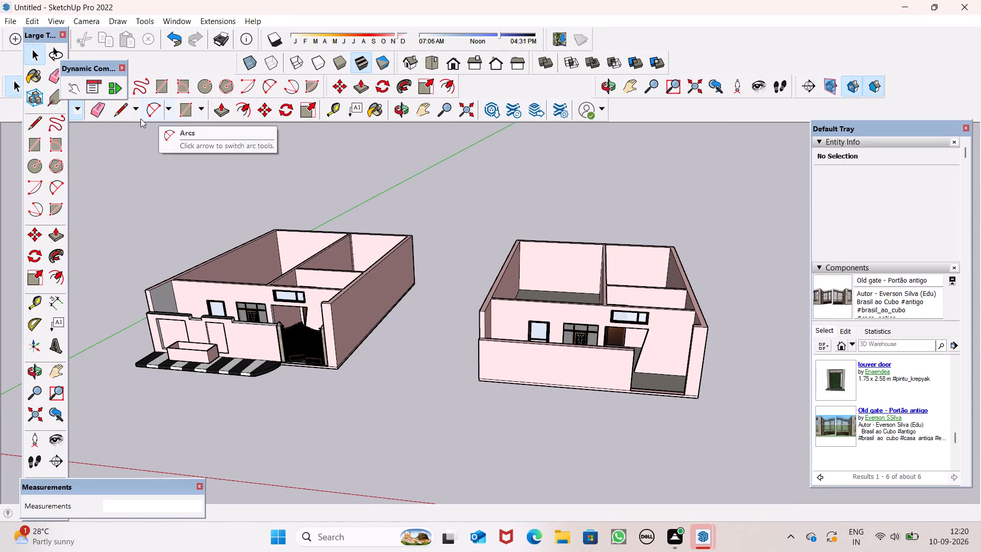
left_click(121, 112)
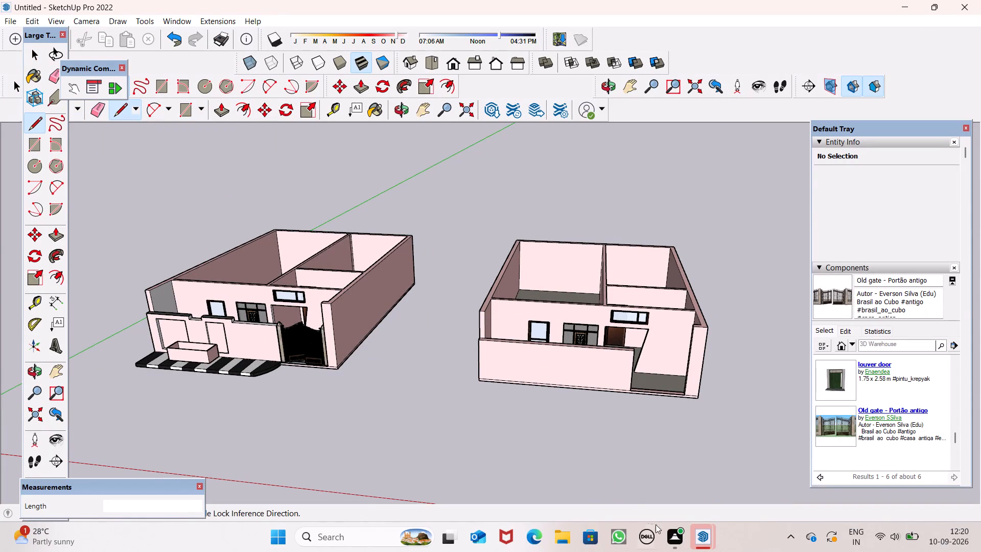
scroll(702, 551, "up", 2)
scroll(673, 292, "up", 6)
scroll(787, 393, "up", 6)
middle_click_drag(743, 364, 733, 394)
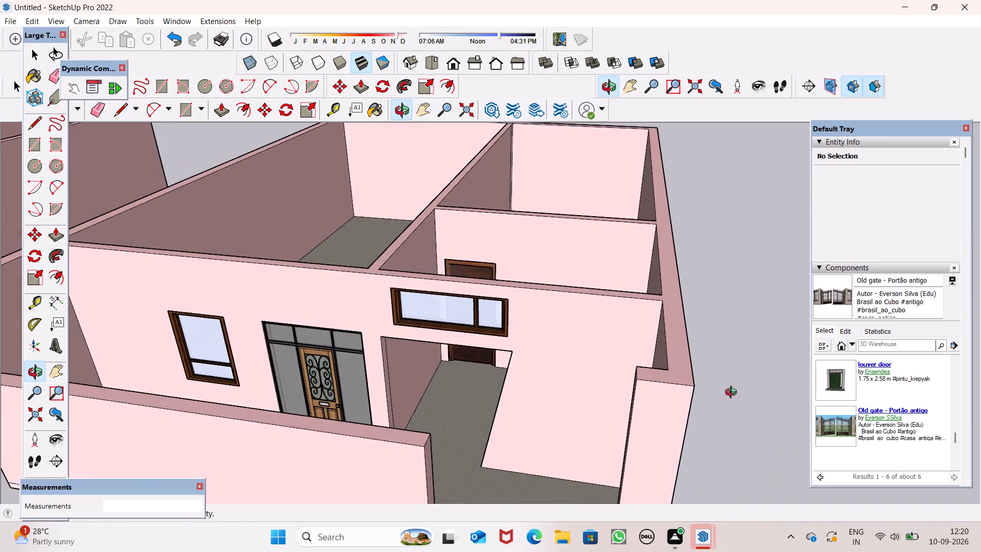
middle_click_drag(733, 394, 738, 432)
scroll(698, 419, "up", 4)
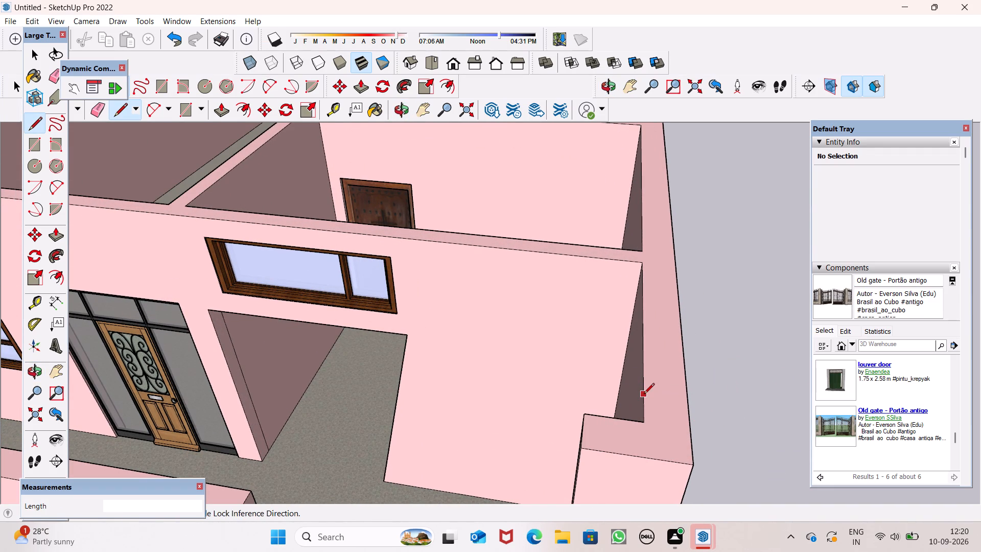
left_click_drag(644, 396, 656, 397)
left_click(688, 402)
key("space")
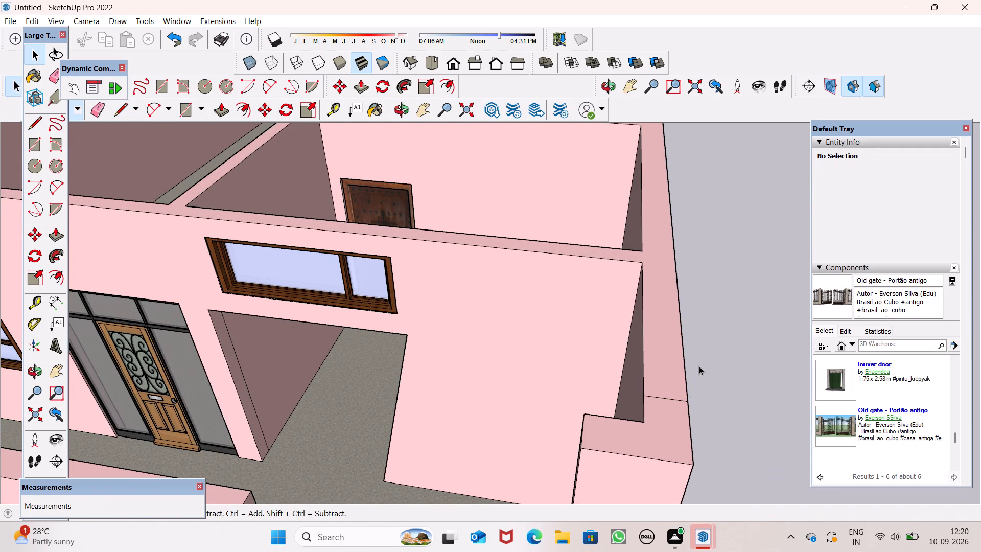
Push/Pull the inner face of the second house's tall corner wall section into the entrance opening and adjust it, leaving the section wider.
scroll(709, 351, "down", 5)
middle_click_drag(719, 417, 725, 417)
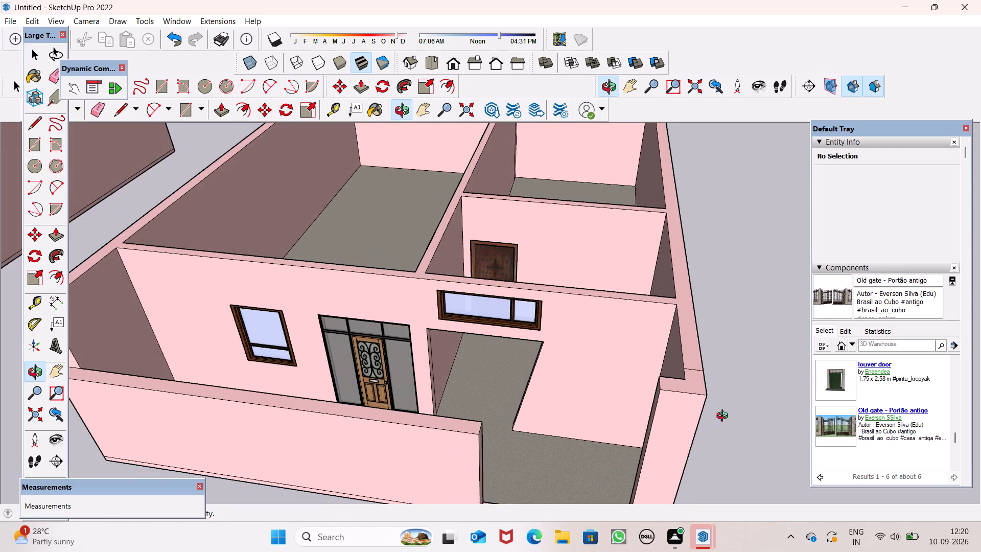
middle_click_drag(725, 417, 802, 381)
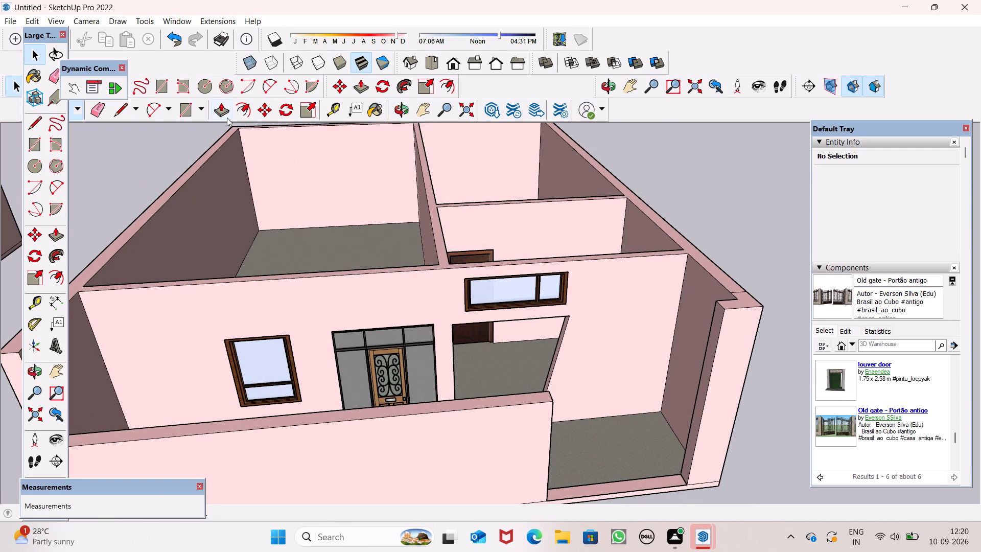
left_click(226, 117)
left_click_drag(701, 407, 667, 419)
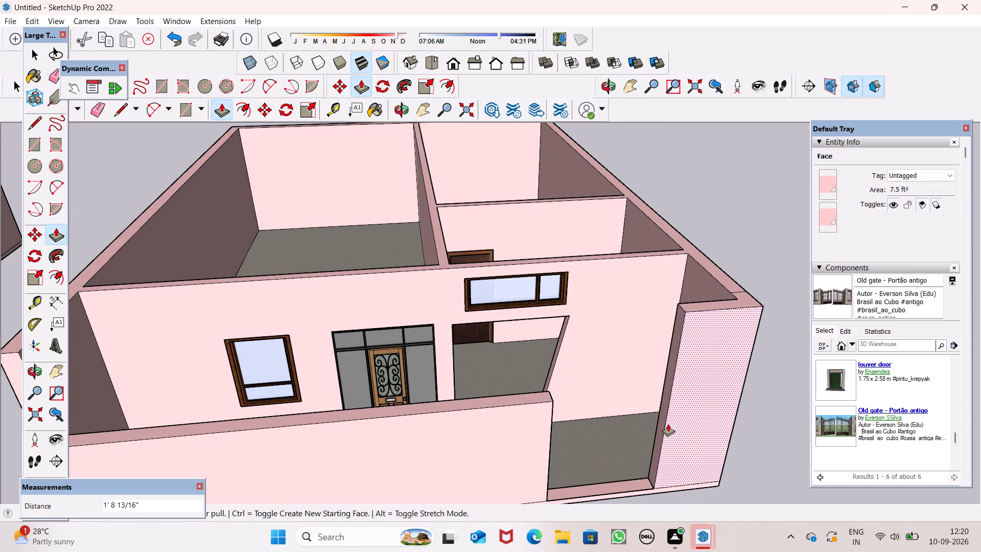
scroll(643, 435, "up", 3)
left_click_drag(666, 421, 668, 422)
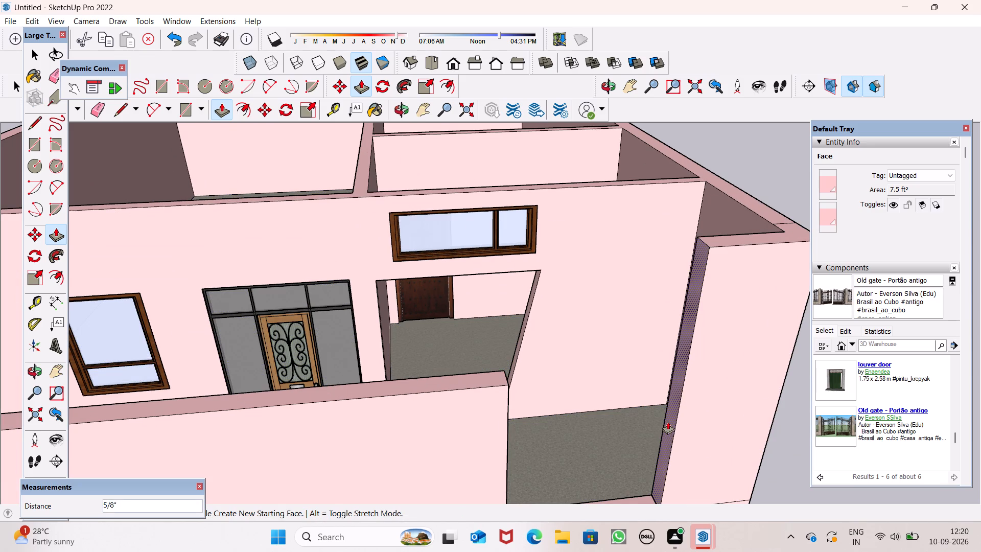
left_click_drag(668, 422, 693, 421)
key("space")
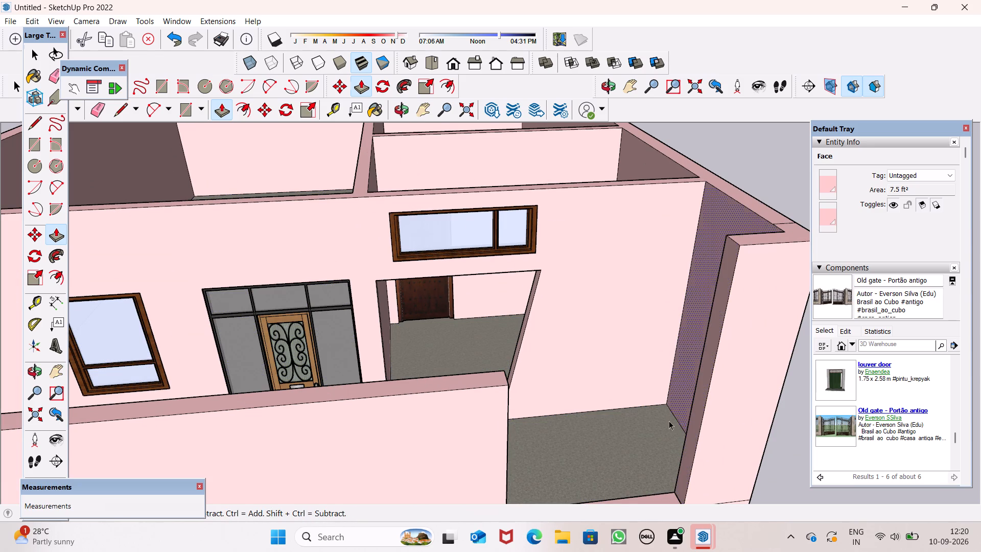
Push the end face of the second house's low front wall back along its length to widen the entrance opening.
scroll(506, 357, "down", 7)
middle_click_drag(534, 400, 453, 388)
scroll(455, 402, "up", 7)
left_click(310, 115)
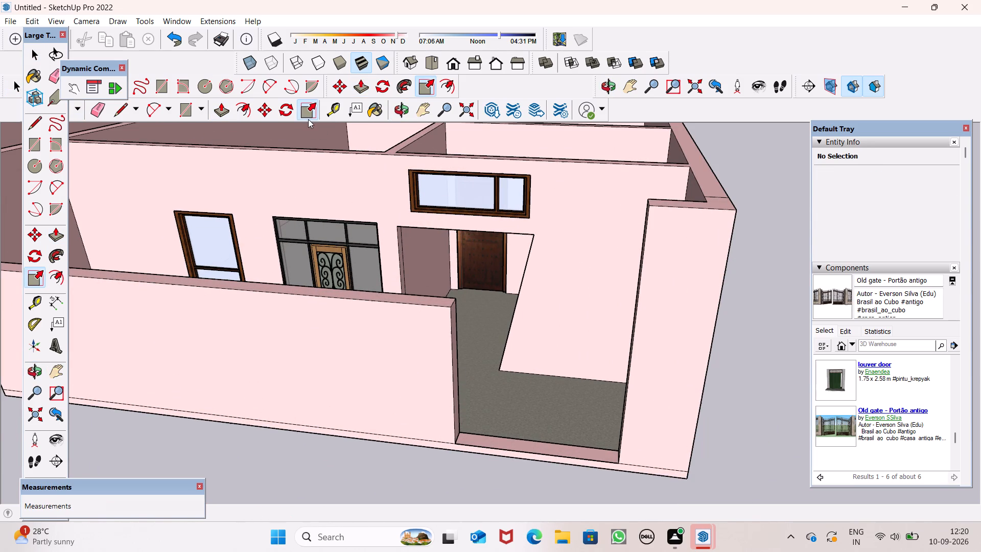
left_click_drag(215, 114, 226, 114)
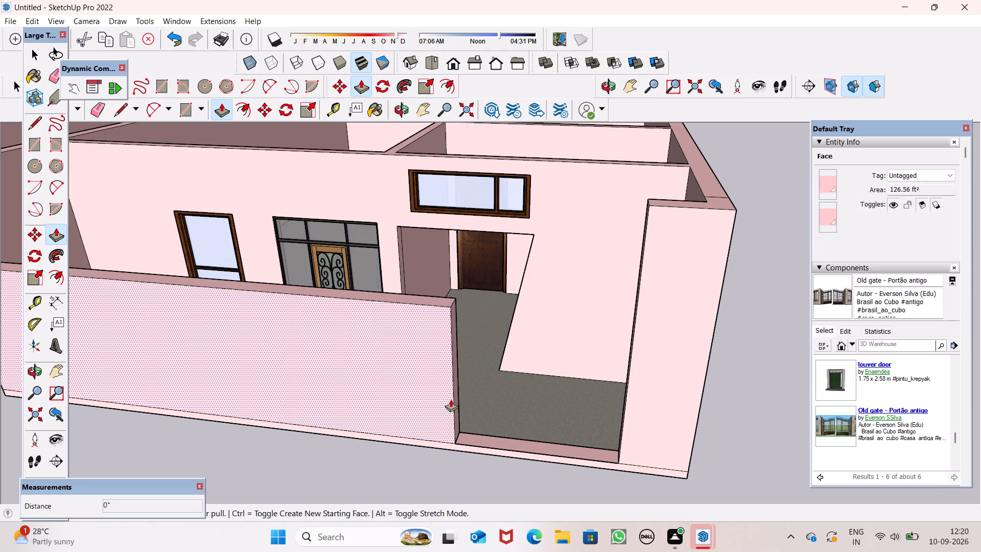
middle_click_drag(458, 411, 434, 438)
scroll(430, 439, "up", 4)
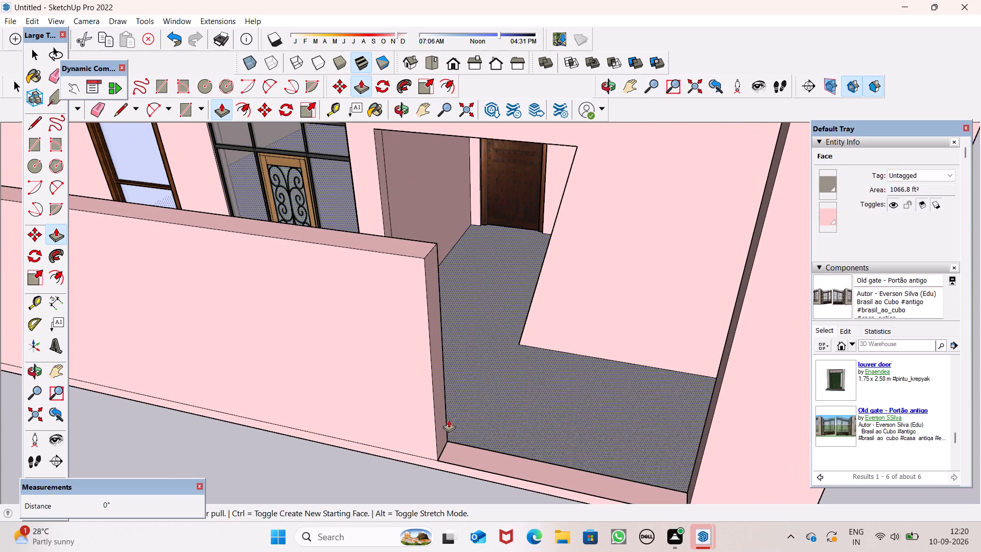
left_click_drag(441, 414, 391, 376)
key("space")
key("space")
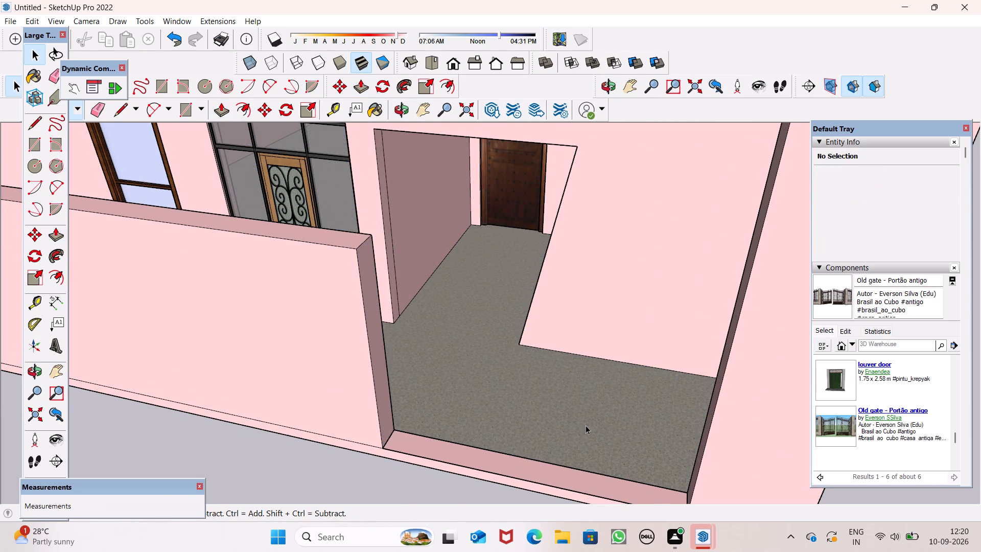
Draw a horizontal line about 19' 6" long across the low front wall's lower outer face and a matching one across the tall corner section.
scroll(586, 425, "down", 10)
middle_click_drag(668, 452, 729, 430)
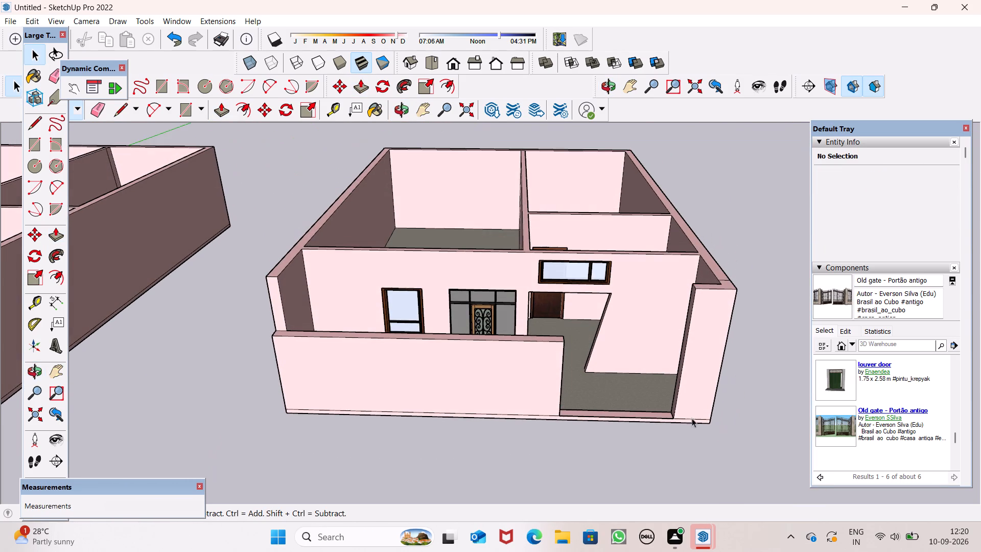
scroll(686, 411, "up", 1)
scroll(670, 399, "down", 1)
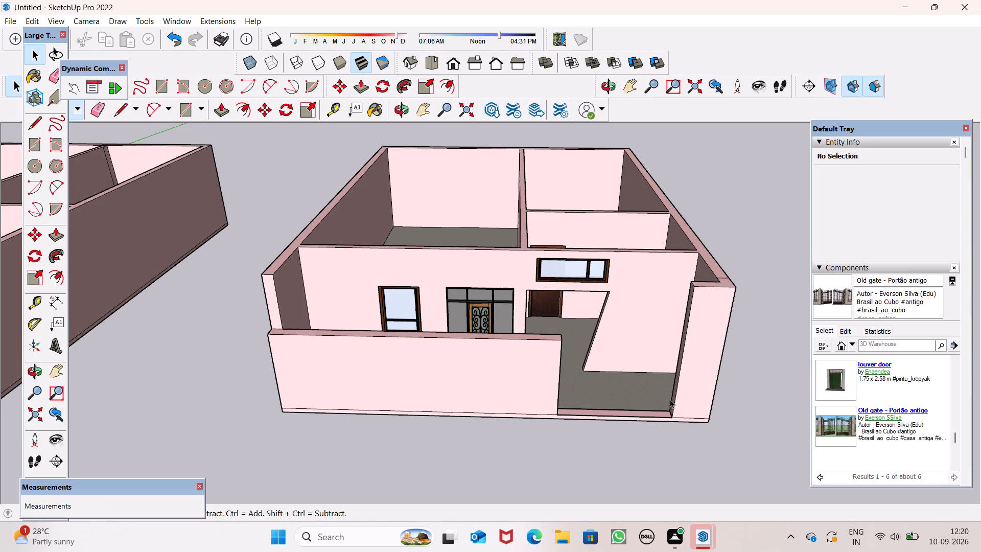
middle_click_drag(692, 410, 700, 372)
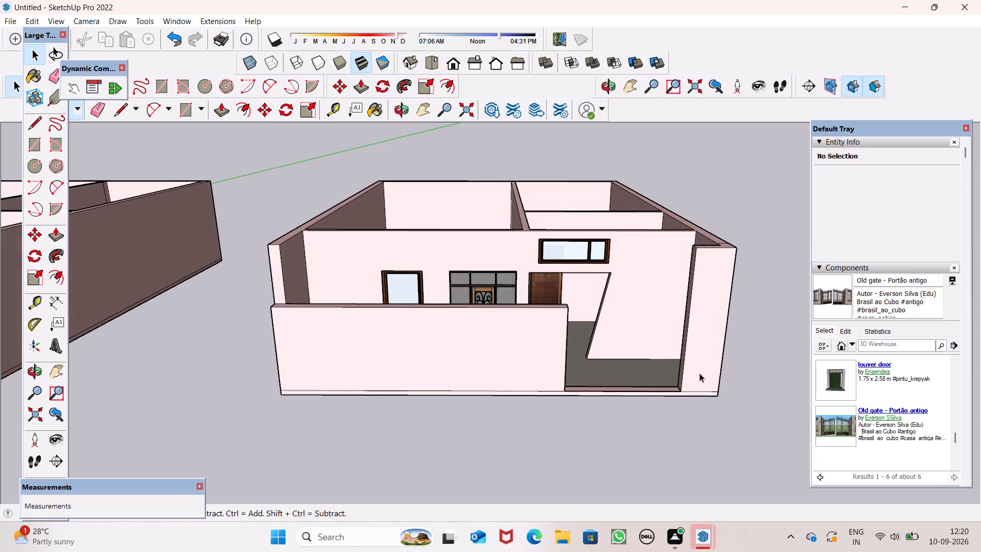
scroll(699, 374, "up", 1)
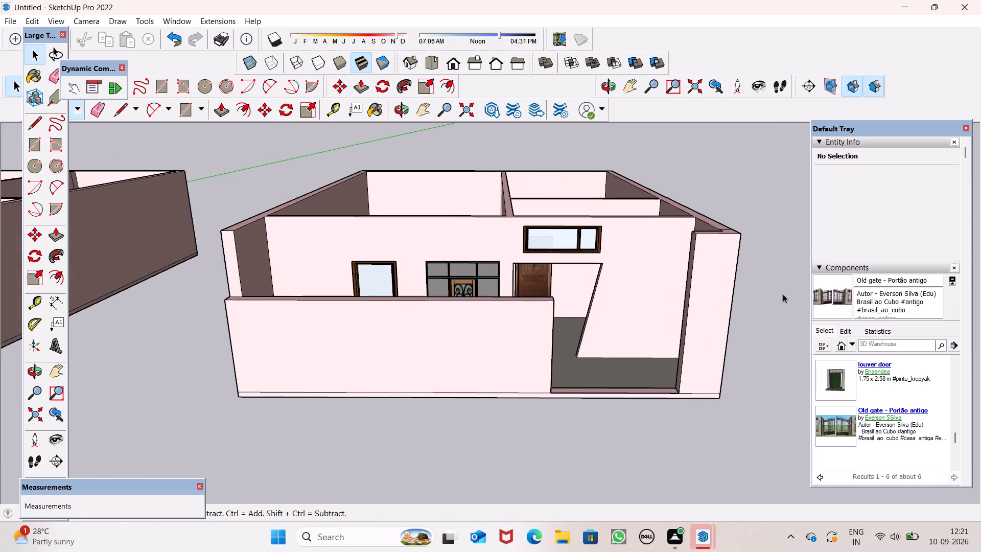
middle_click_drag(773, 352, 747, 330)
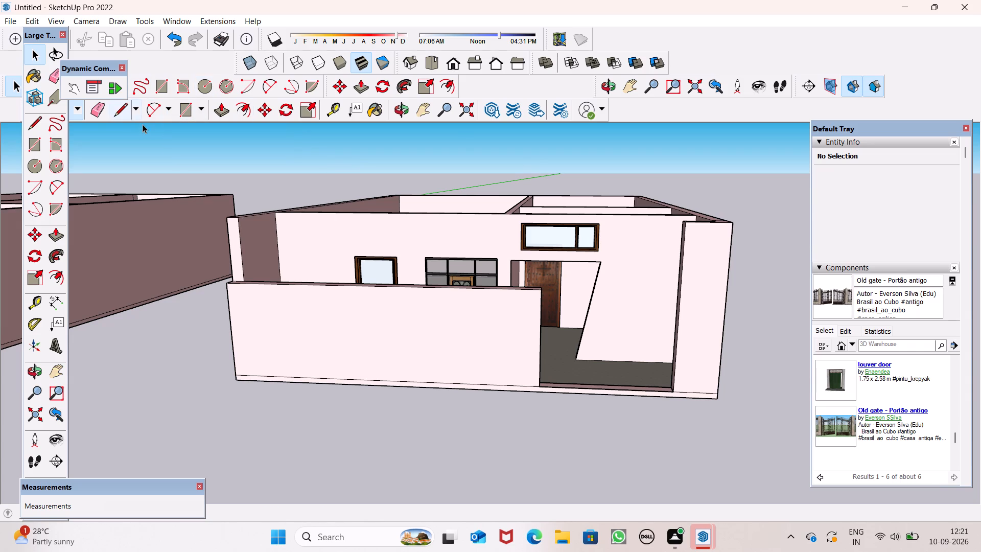
left_click(113, 117)
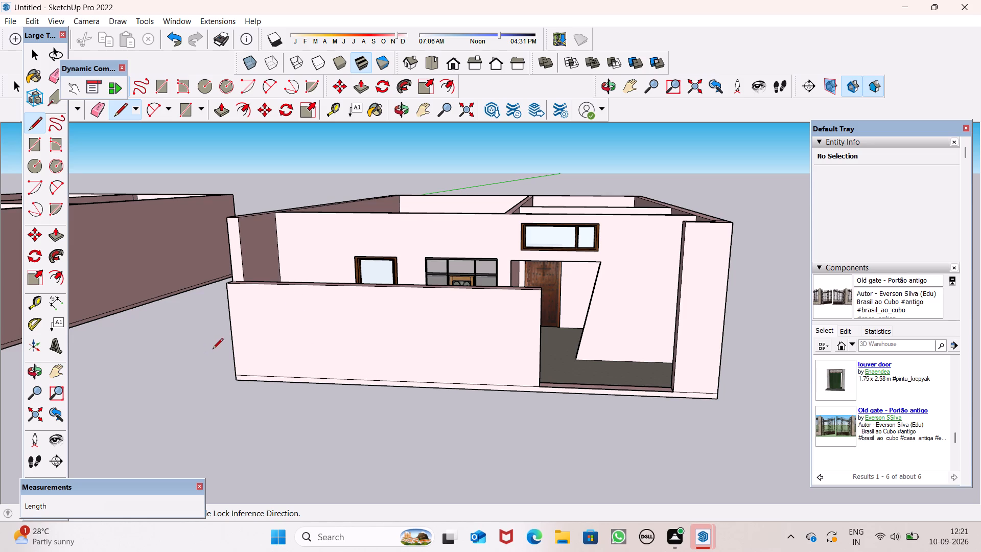
left_click(233, 347)
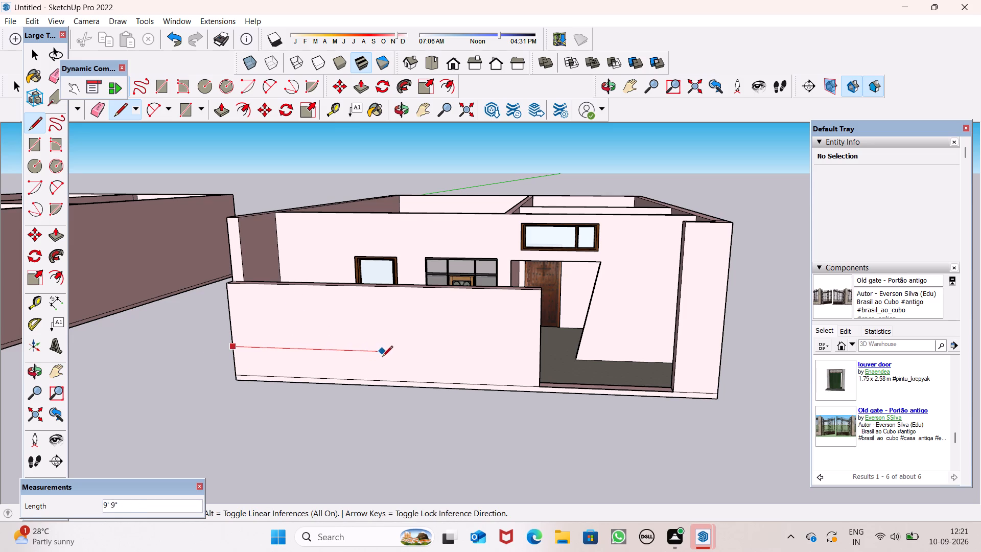
left_click(539, 355)
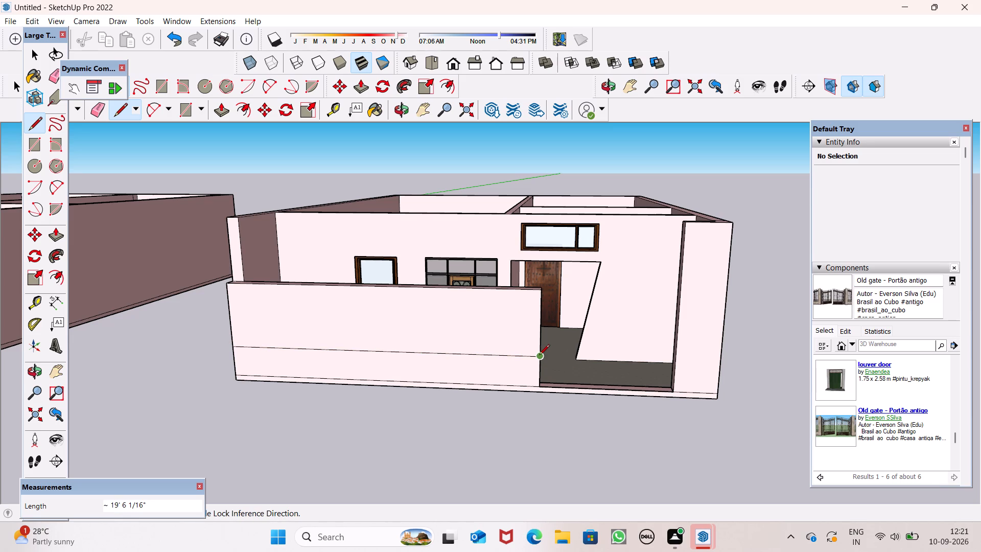
left_click(722, 356)
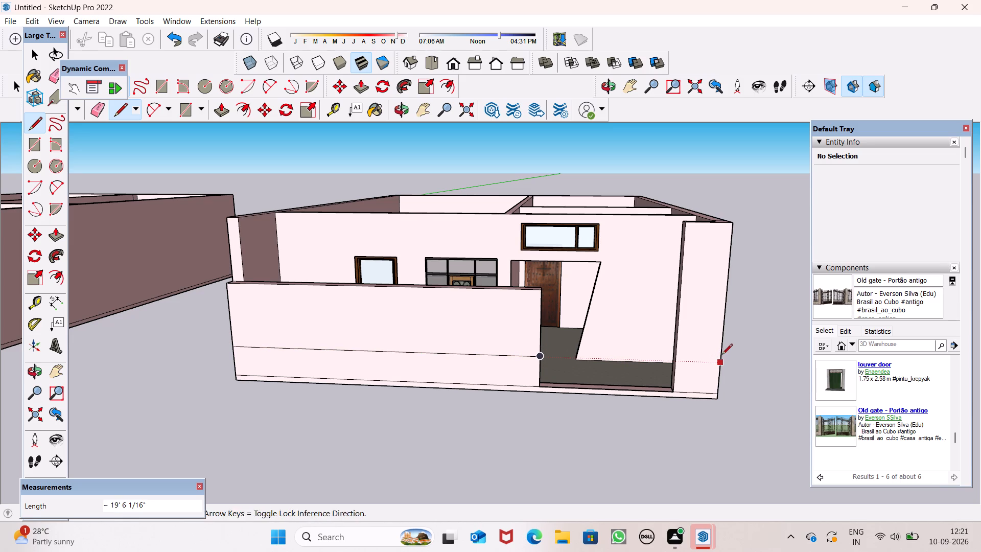
left_click(672, 360)
key("space")
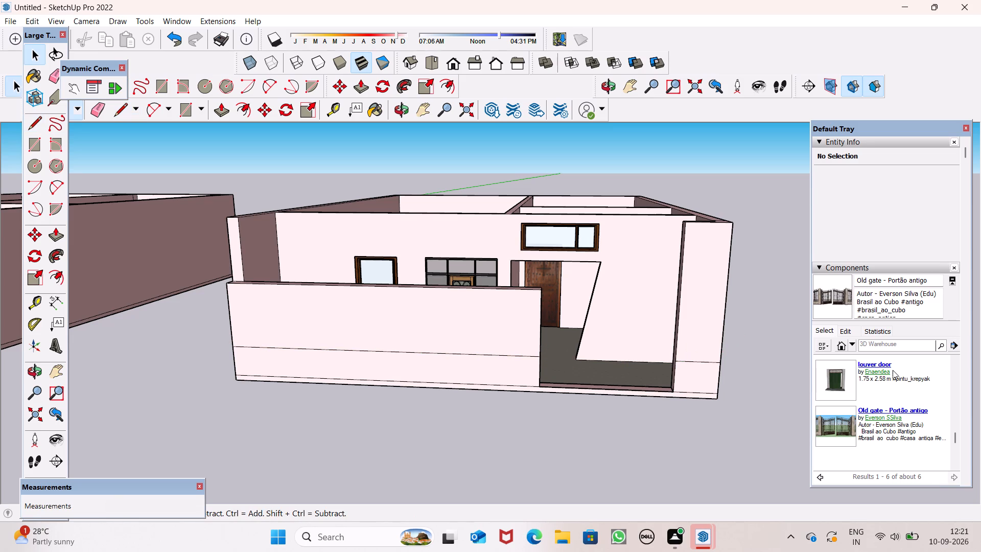
key("space")
Push the front end face of the side wall opposite the entrance opening back 1' 2", above the low front wall.
scroll(439, 340, "down", 5)
middle_click_drag(473, 354, 473, 353)
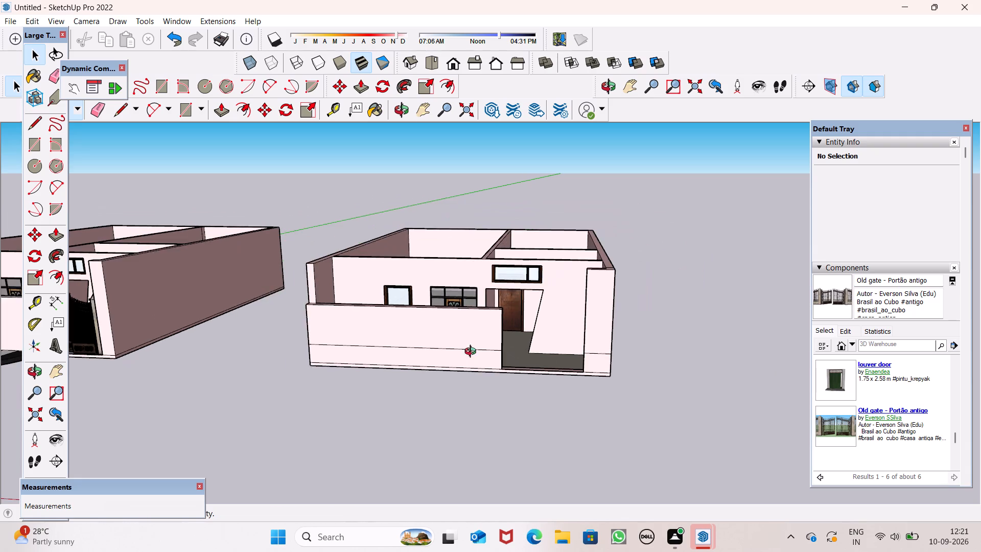
middle_click_drag(473, 353, 476, 449)
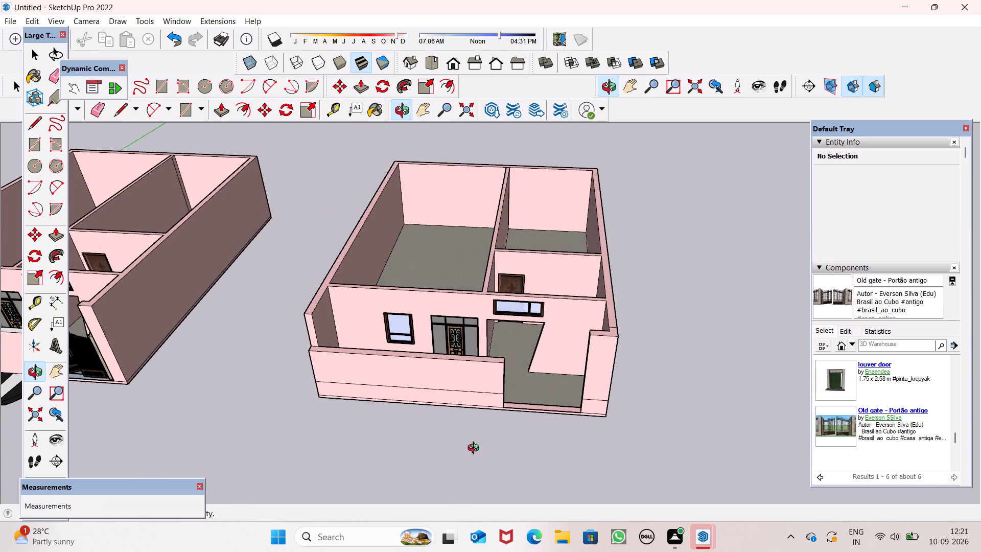
middle_click_drag(476, 449, 475, 449)
scroll(380, 365, "up", 2)
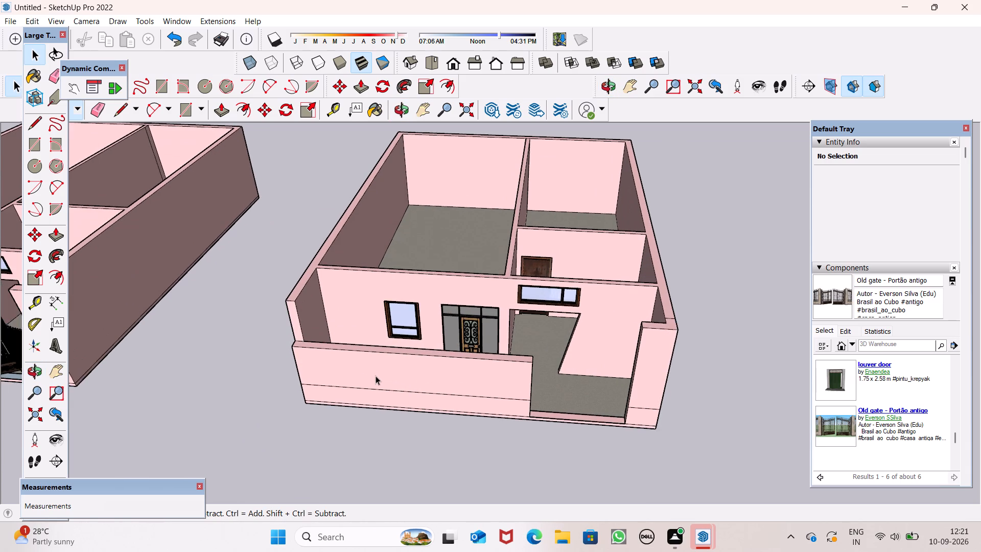
scroll(376, 376, "up", 1)
middle_click_drag(376, 376, 391, 420)
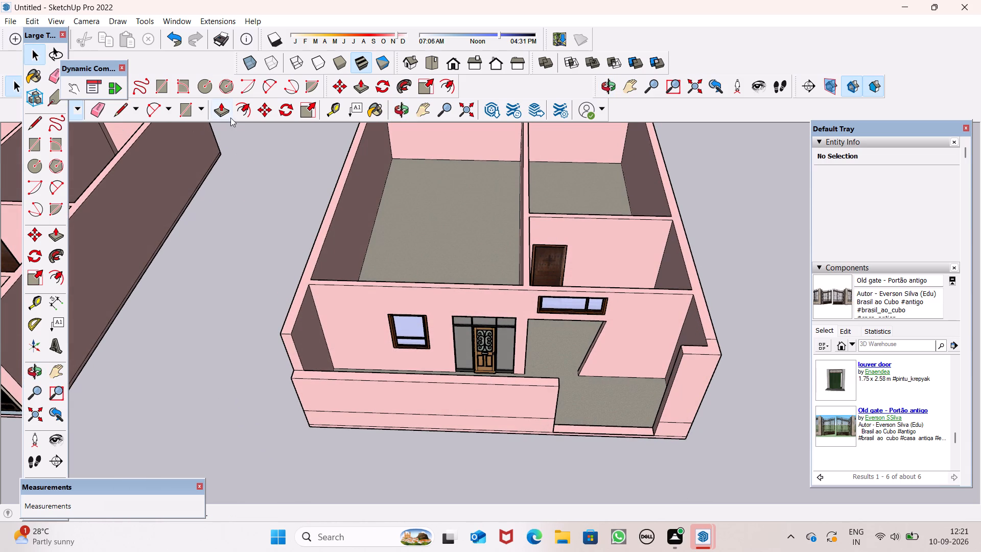
left_click(224, 114)
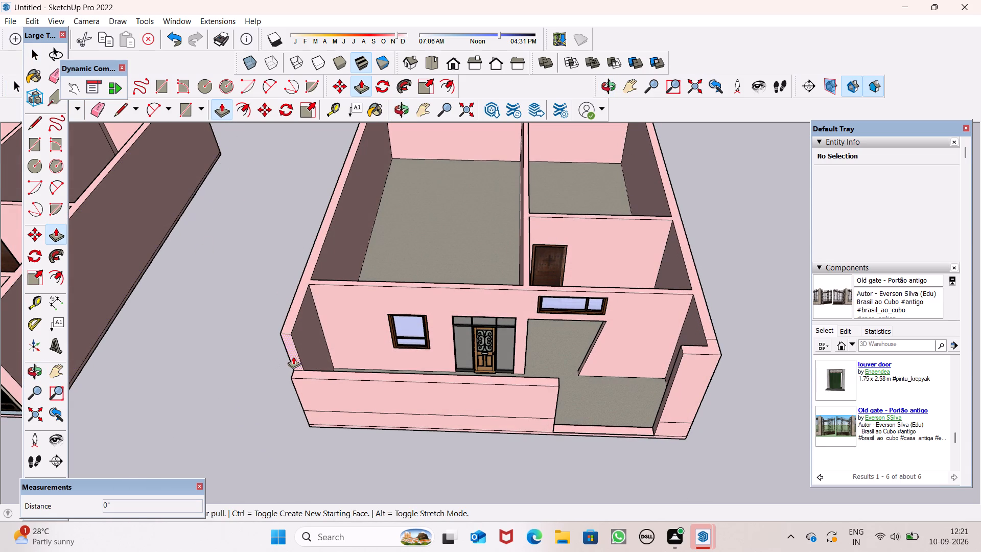
left_click_drag(293, 354, 301, 343)
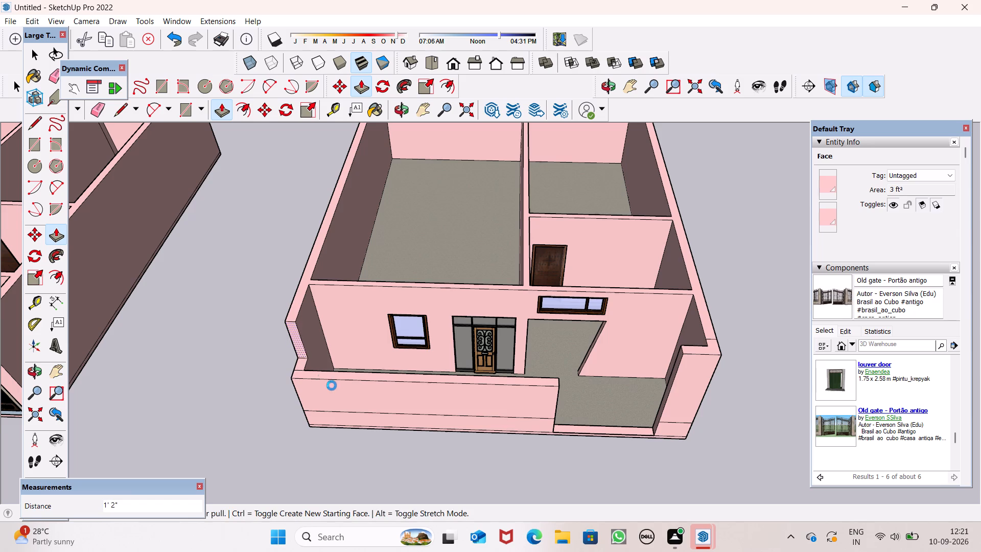
Push the top of the short wall stub between the side wall and low front wall down about 5' 11", and trim it slightly further.
middle_click_drag(339, 395, 343, 450)
scroll(341, 403, "down", 1)
middle_click_drag(309, 403, 309, 397)
scroll(309, 399, "up", 5)
middle_click_drag(307, 382, 316, 389)
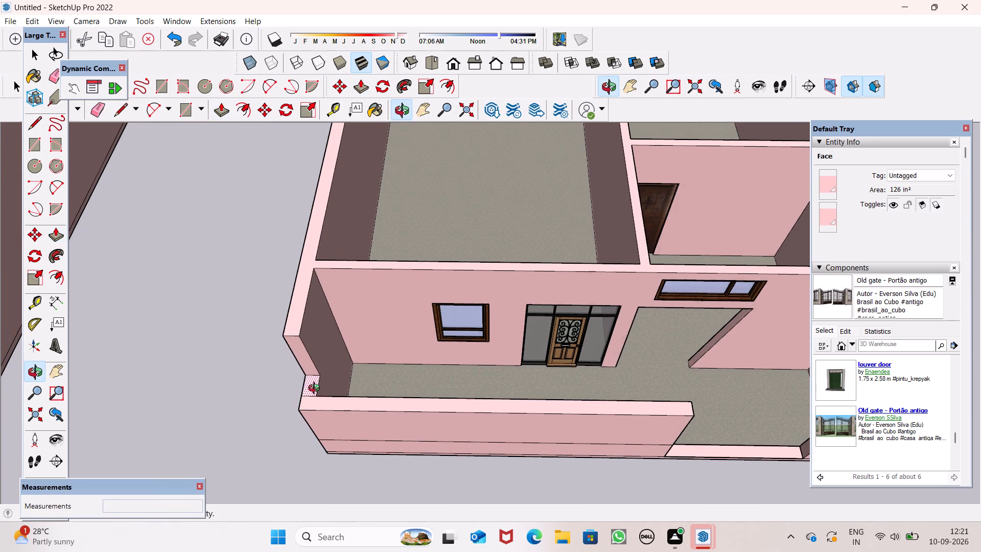
middle_click_drag(316, 389, 699, 379)
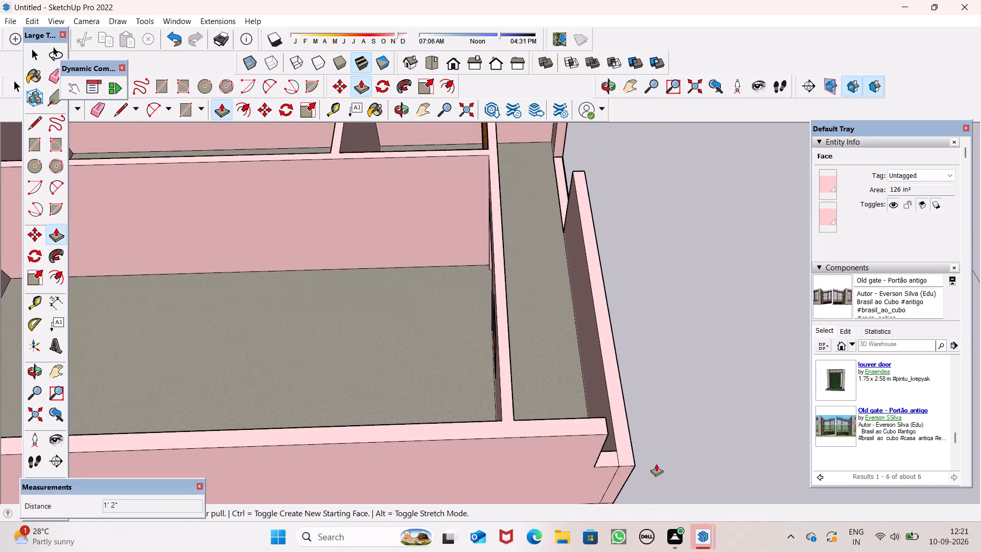
scroll(634, 344, "down", 4)
middle_click_drag(653, 444, 650, 401)
scroll(656, 434, "up", 8)
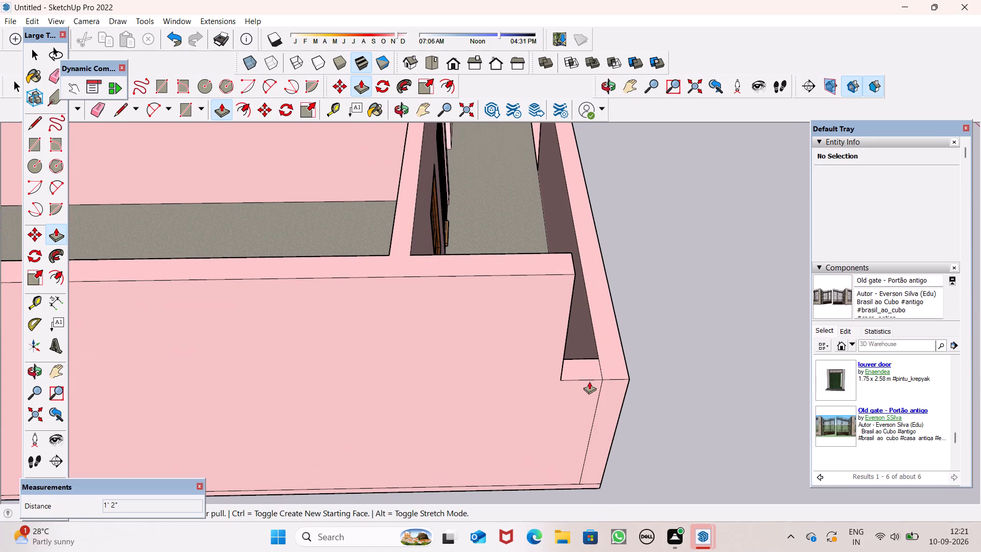
left_click_drag(583, 365, 570, 470)
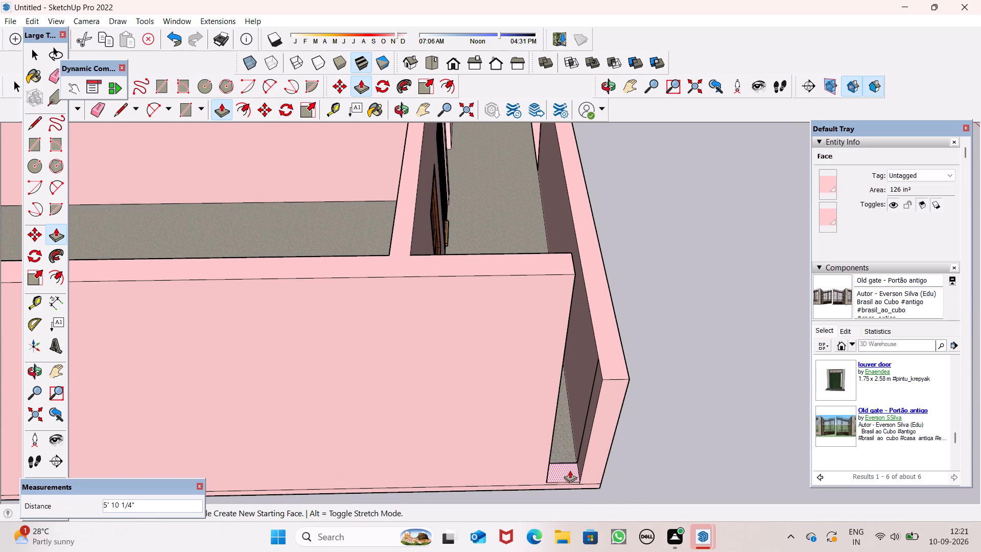
left_click_drag(570, 470, 569, 471)
scroll(567, 479, "up", 7)
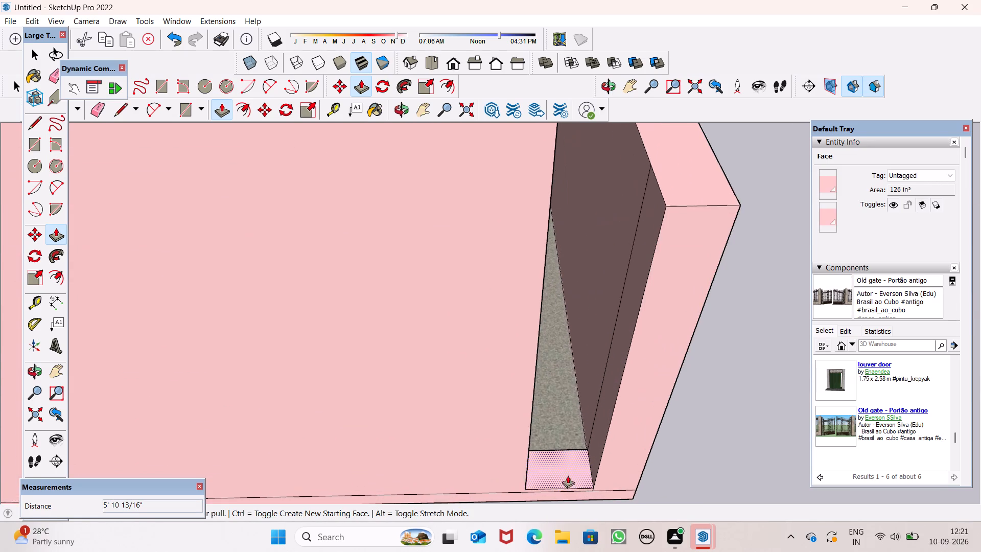
middle_click_drag(570, 487, 581, 397)
scroll(579, 428, "up", 2)
left_click_drag(598, 462, 597, 469)
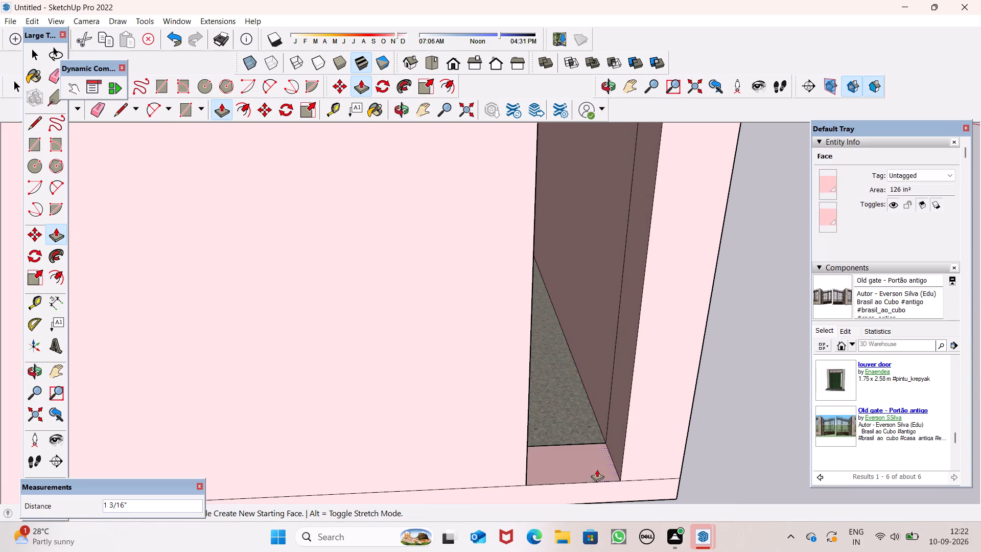
left_click_drag(597, 469, 600, 470)
key("space")
key("space")
Draw a rectangle about 12' by 1' 1" on the floor along the inner side of the low front wall, starting at the side-wall gap.
middle_click_drag(642, 462, 571, 431)
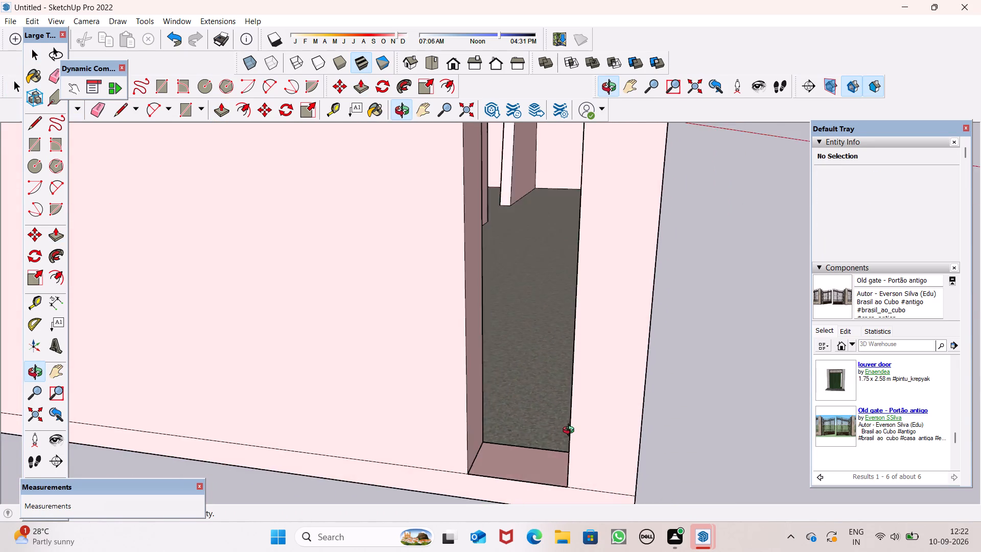
middle_click_drag(571, 431, 641, 499)
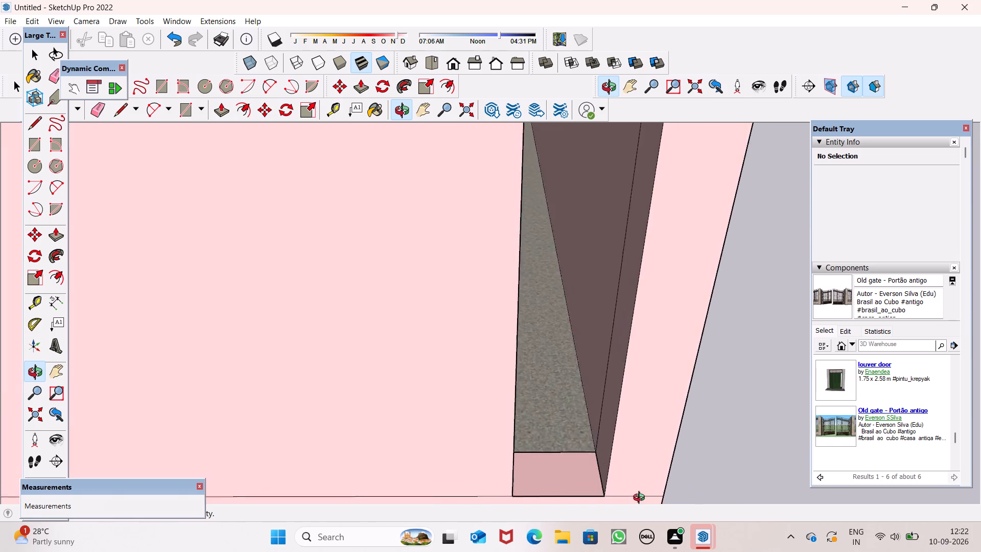
middle_click_drag(641, 499, 355, 388)
scroll(380, 320, "down", 7)
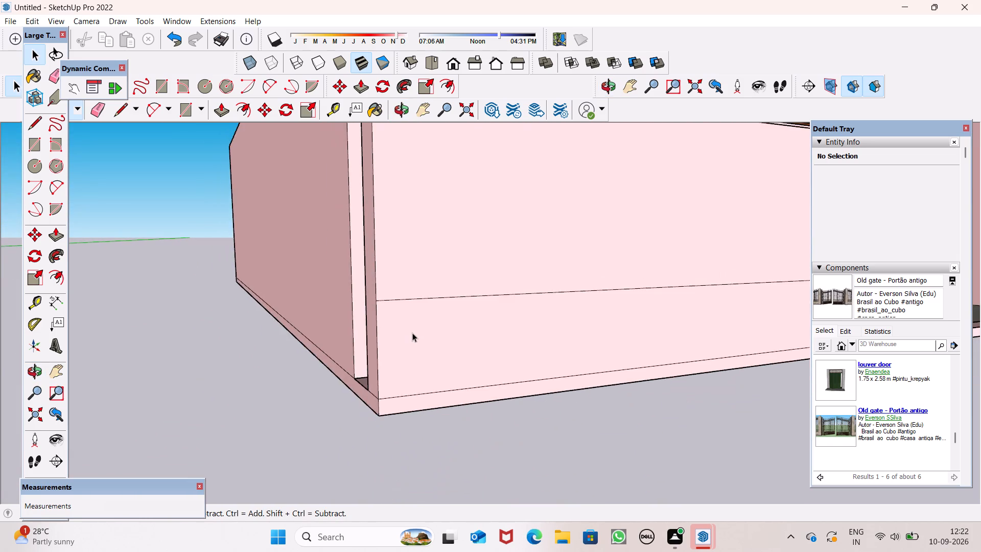
scroll(413, 332, "down", 12)
middle_click_drag(474, 359, 504, 388)
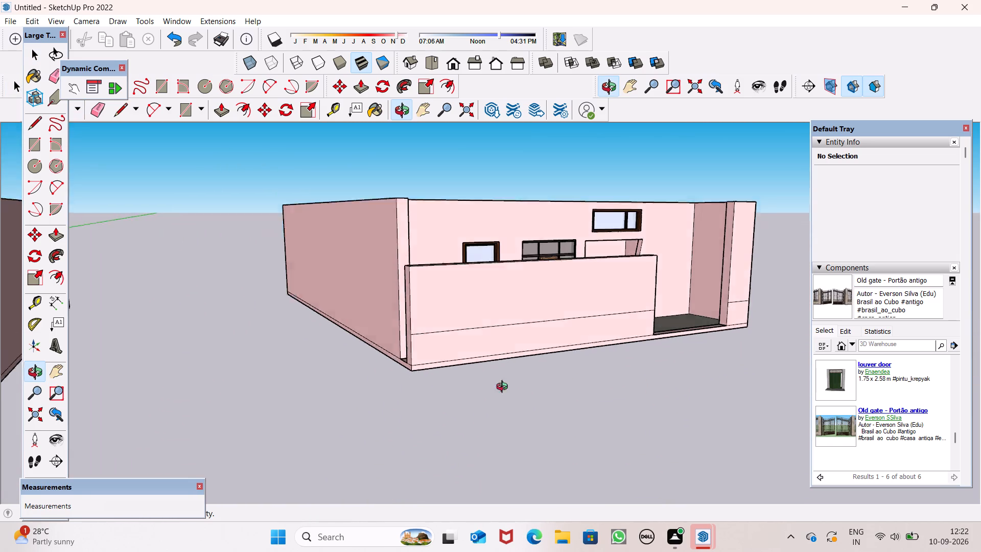
middle_click_drag(504, 388, 685, 531)
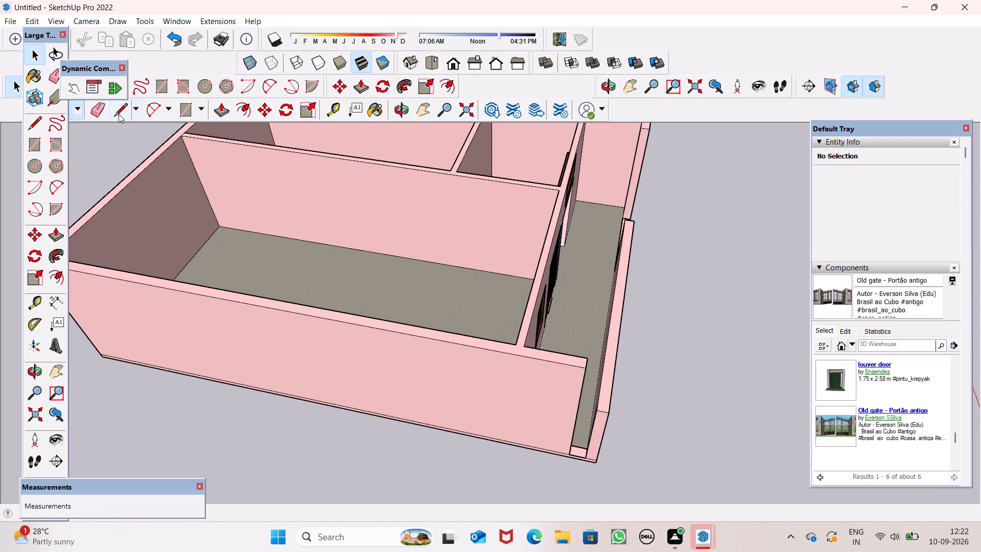
left_click(183, 108)
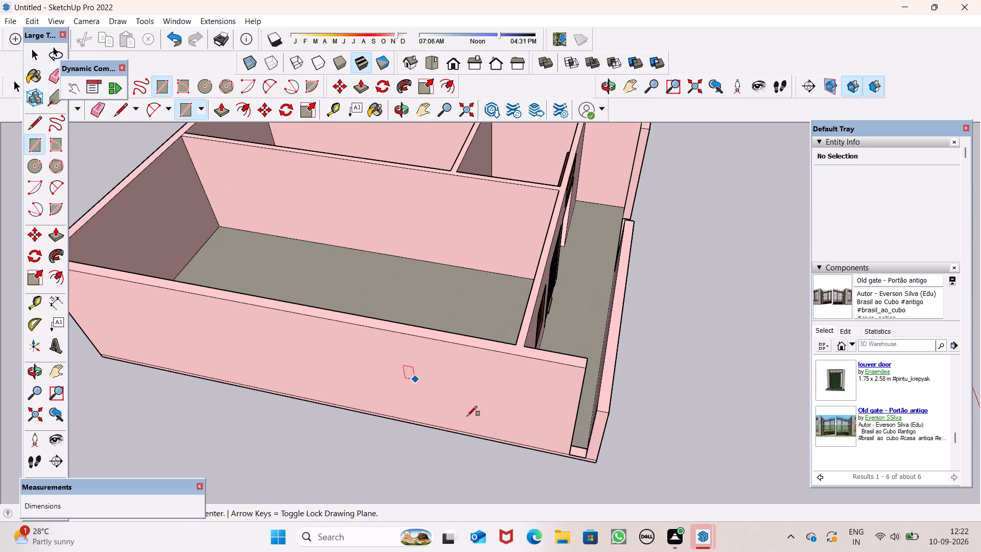
scroll(592, 468, "up", 6)
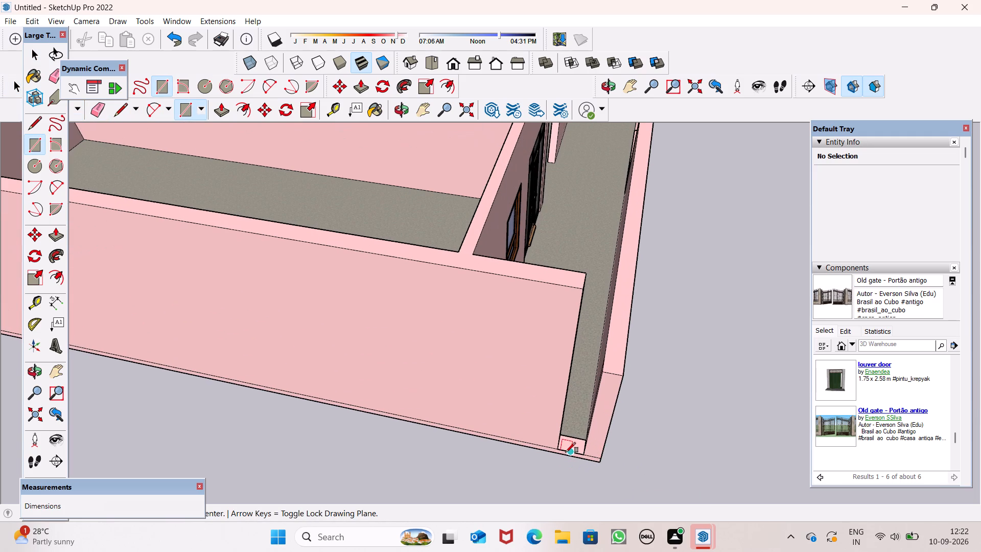
left_click_drag(559, 447, 569, 448)
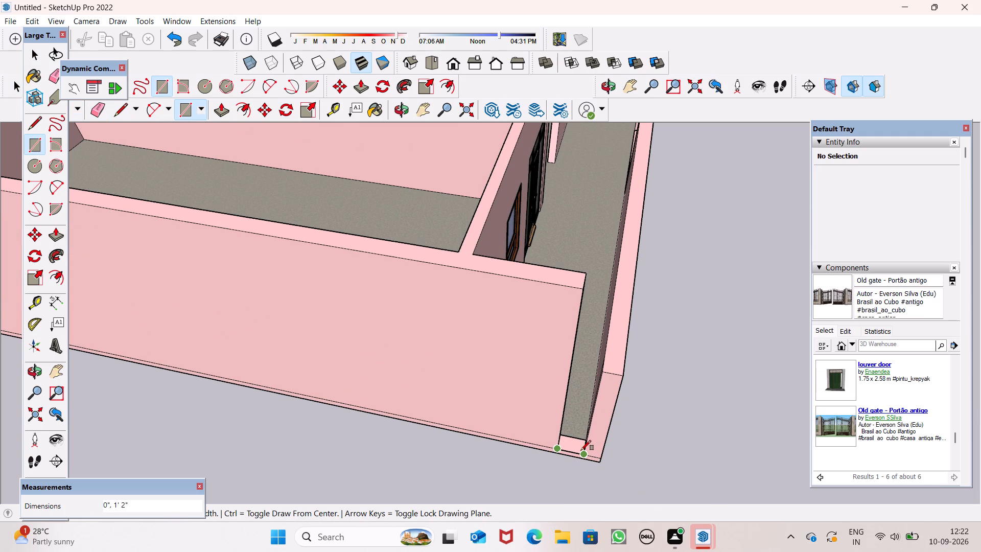
left_click_drag(581, 450, 580, 437)
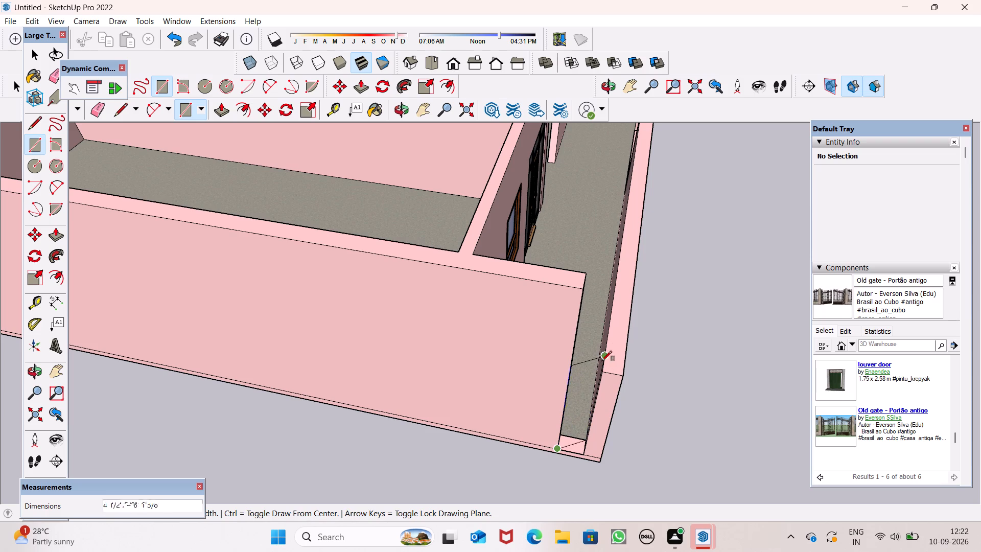
middle_click_drag(650, 232, 388, 363)
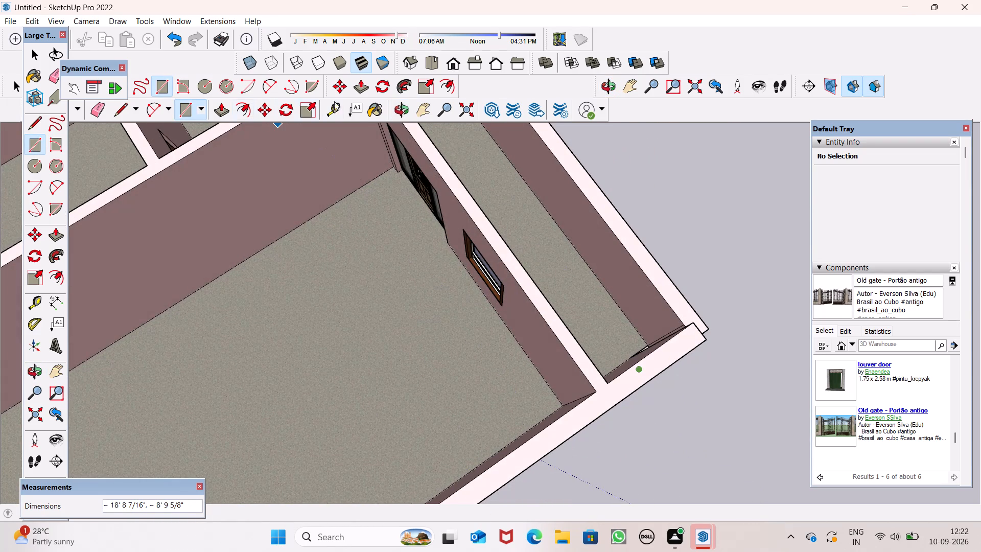
left_click(435, 65)
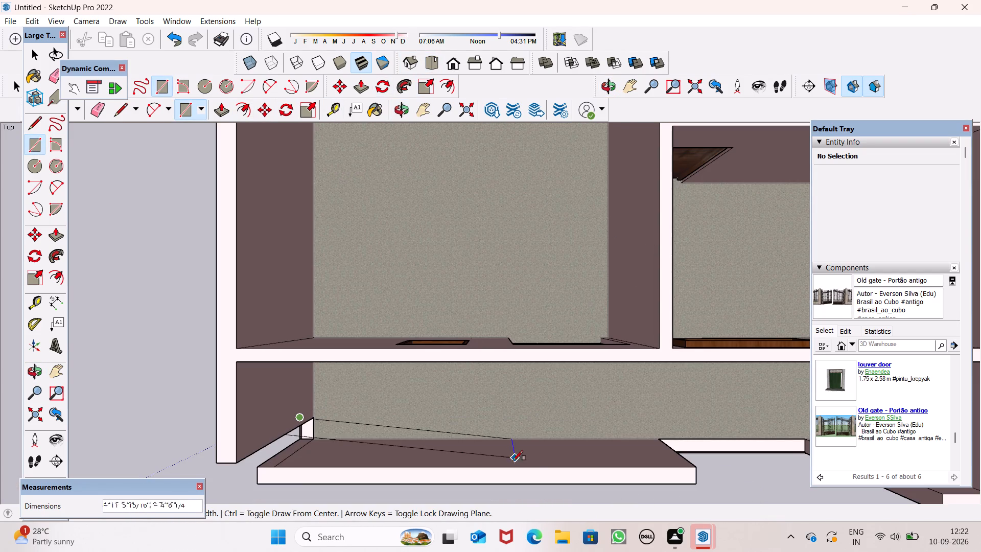
middle_click_drag(501, 466, 505, 380)
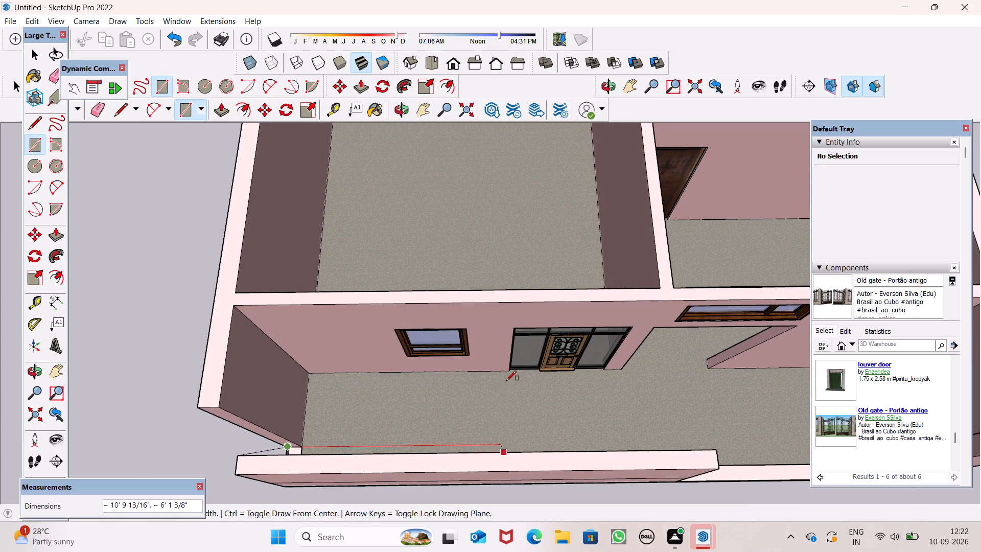
scroll(508, 415, "up", 5)
middle_click_drag(496, 432, 498, 468)
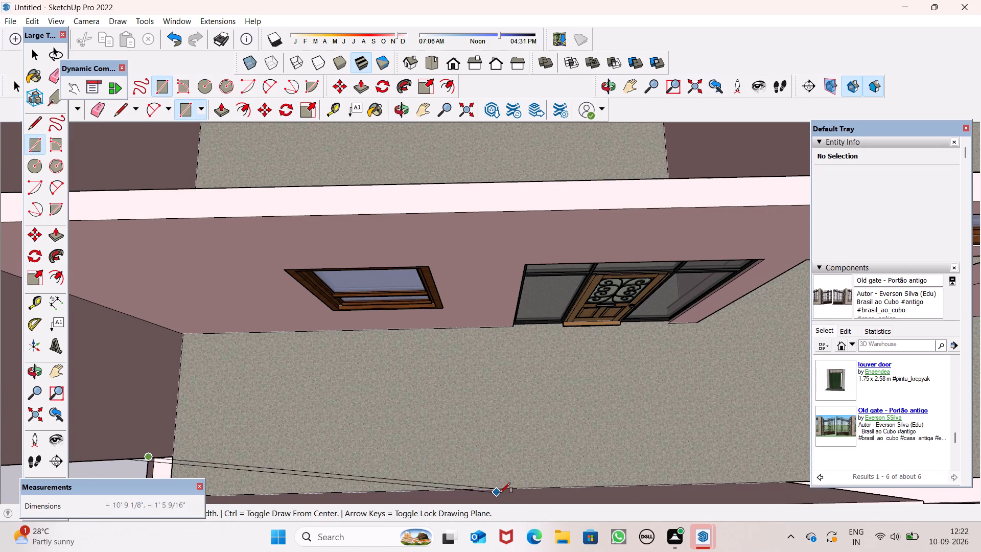
left_click(539, 488)
key("space")
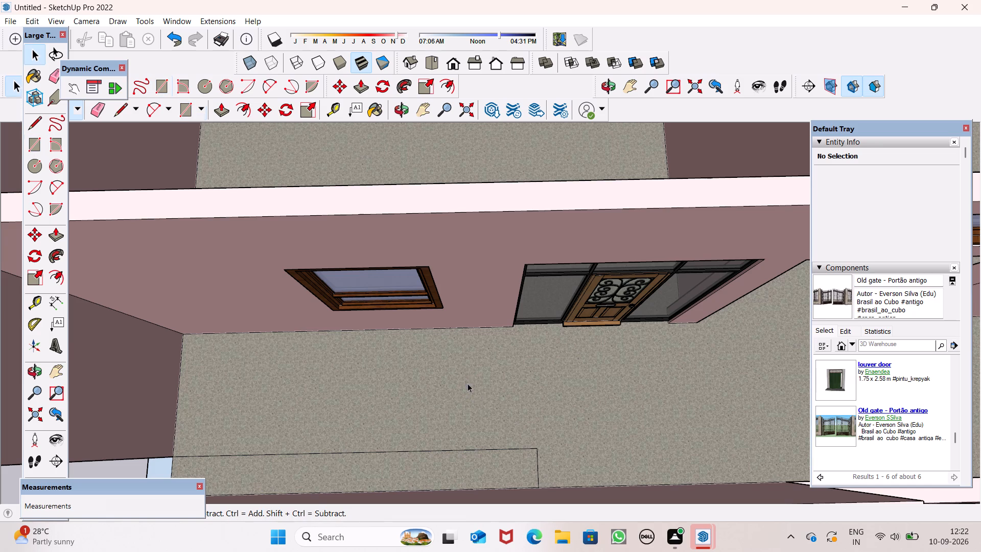
Pull the floor rectangle up 6' to the height of the low front wall.
key("space")
scroll(459, 374, "down", 7)
middle_click_drag(499, 429, 356, 420)
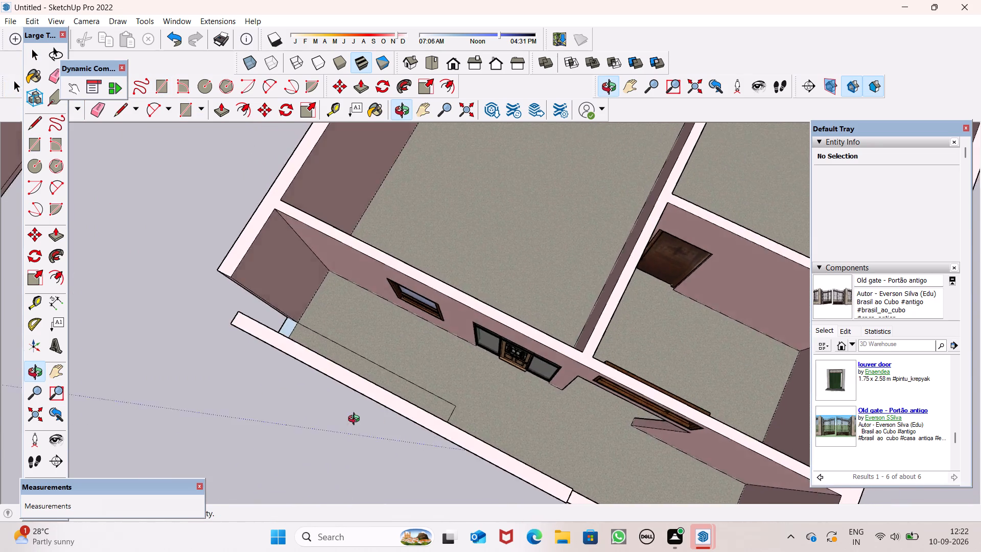
middle_click_drag(356, 420, 181, 345)
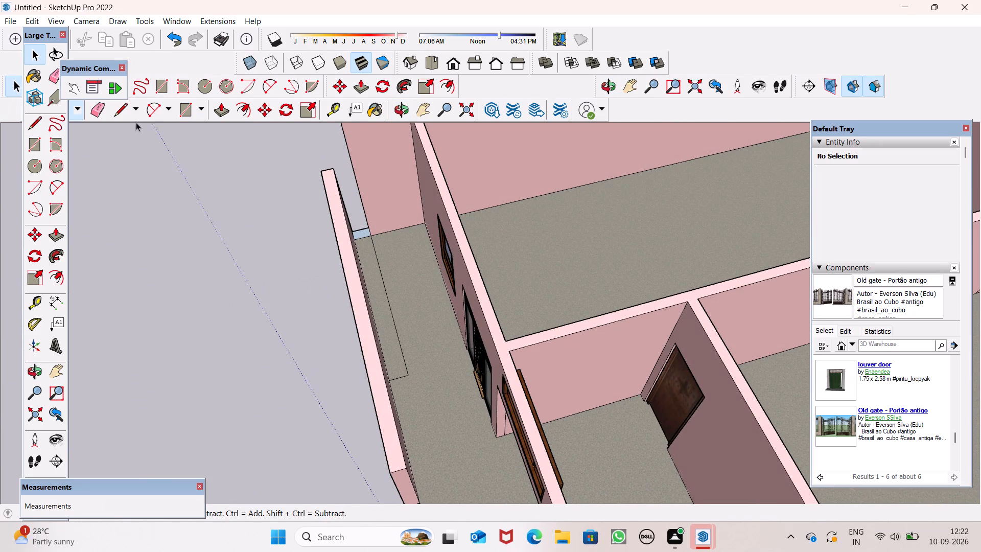
left_click(222, 108)
scroll(394, 320, "up", 5)
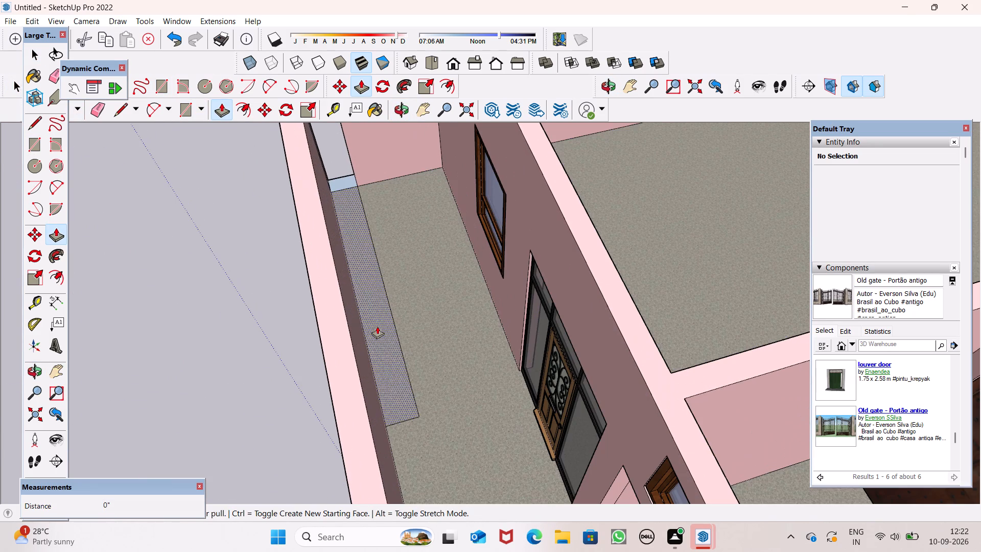
left_click_drag(378, 325, 381, 307)
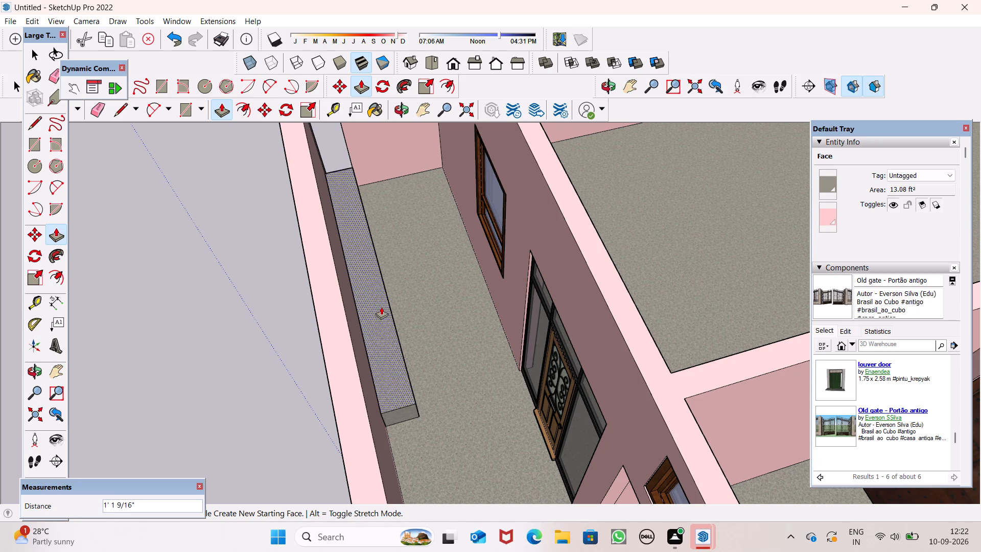
left_click_drag(381, 307, 338, 277)
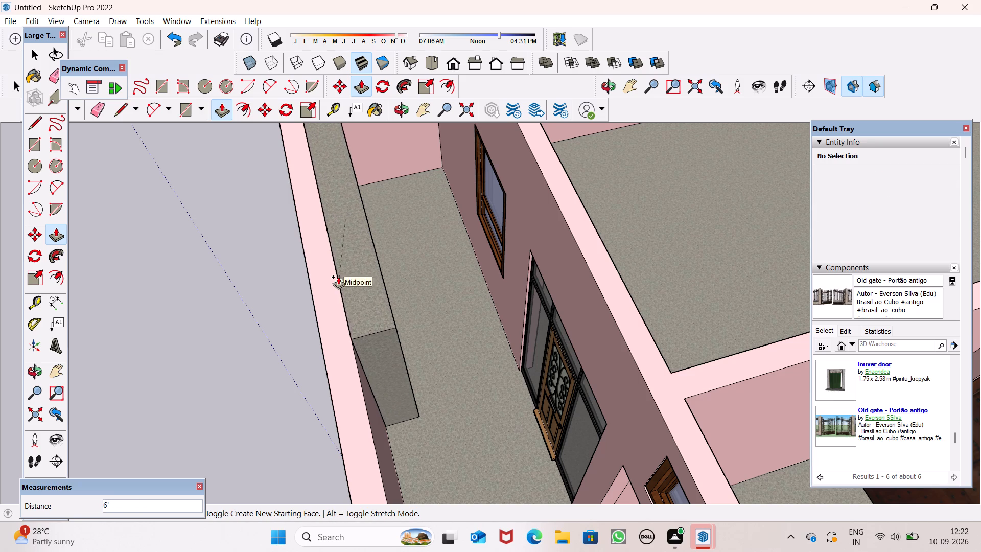
left_click_drag(338, 277, 338, 278)
Extend the new block's end face about 7' 6 9/16" along the low front wall to reach the wall's end at the entrance opening.
scroll(425, 280, "down", 7)
scroll(436, 364, "down", 4)
middle_click_drag(447, 414, 452, 417)
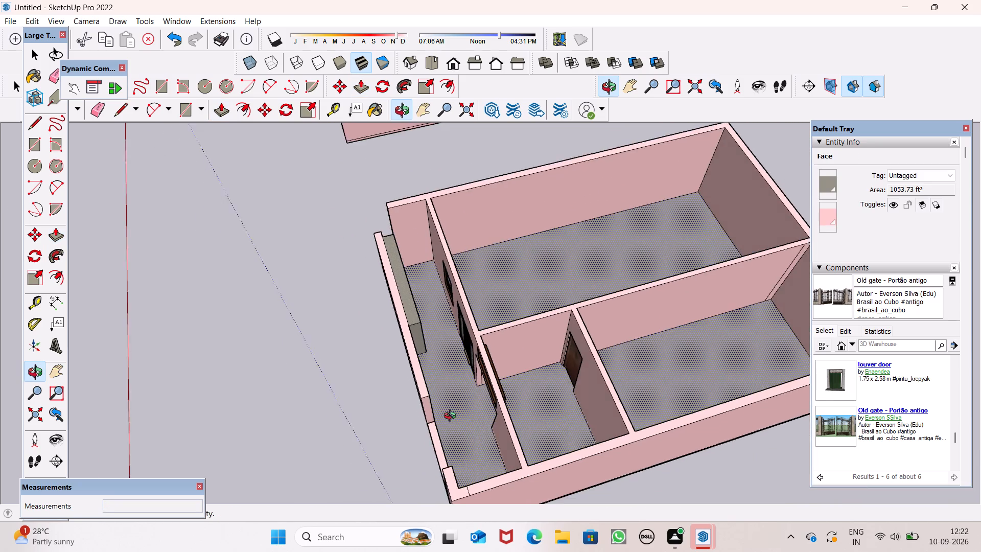
middle_click_drag(452, 417, 389, 360)
scroll(415, 370, "up", 5)
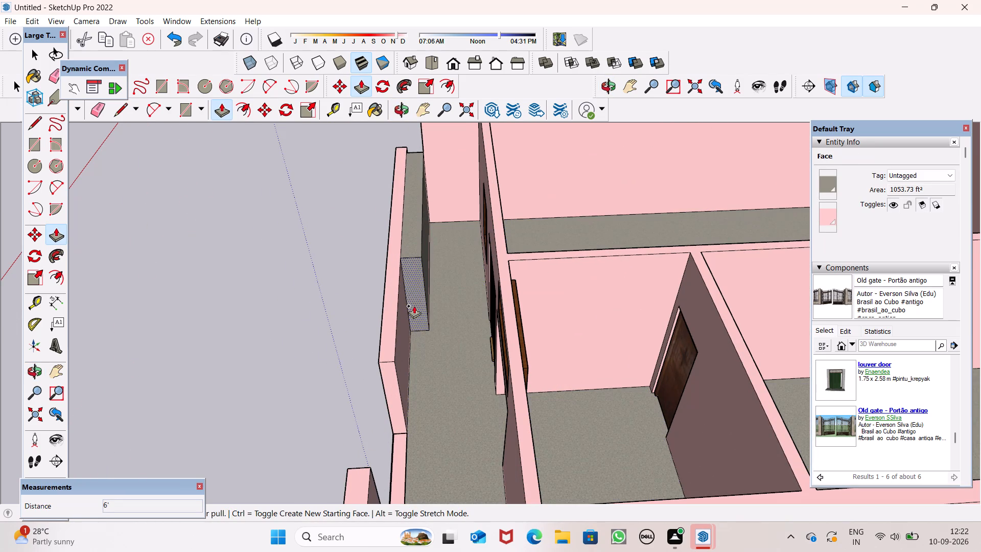
left_click_drag(414, 302, 396, 392)
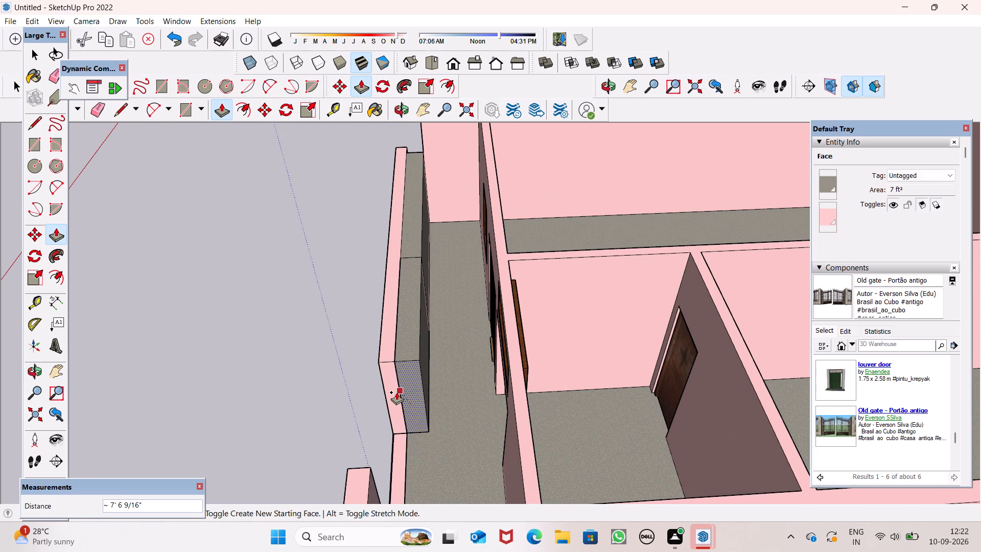
left_click_drag(396, 392, 397, 392)
key("space")
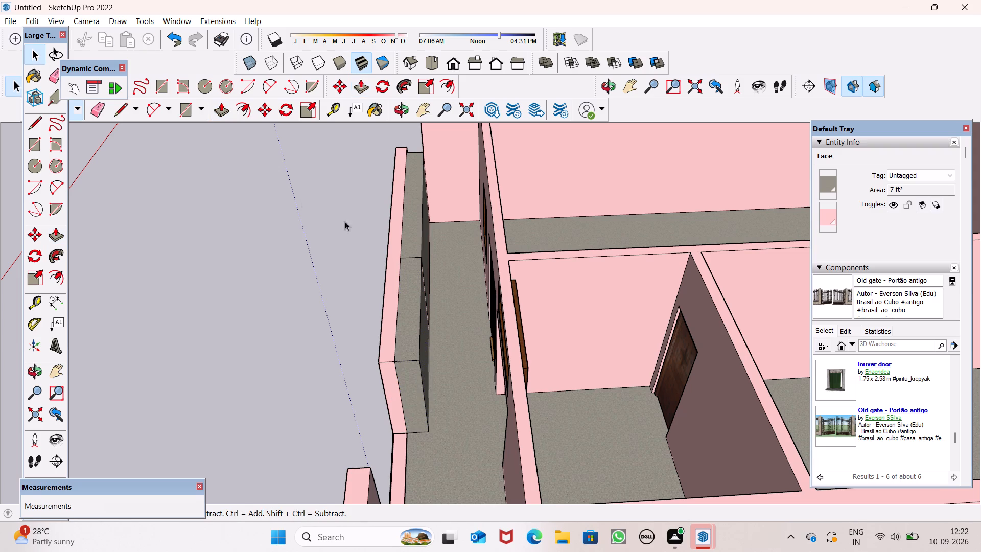
Erase the leftover dividing edges on the top and inner side of the extended block.
left_click(92, 115)
scroll(425, 294, "up", 6)
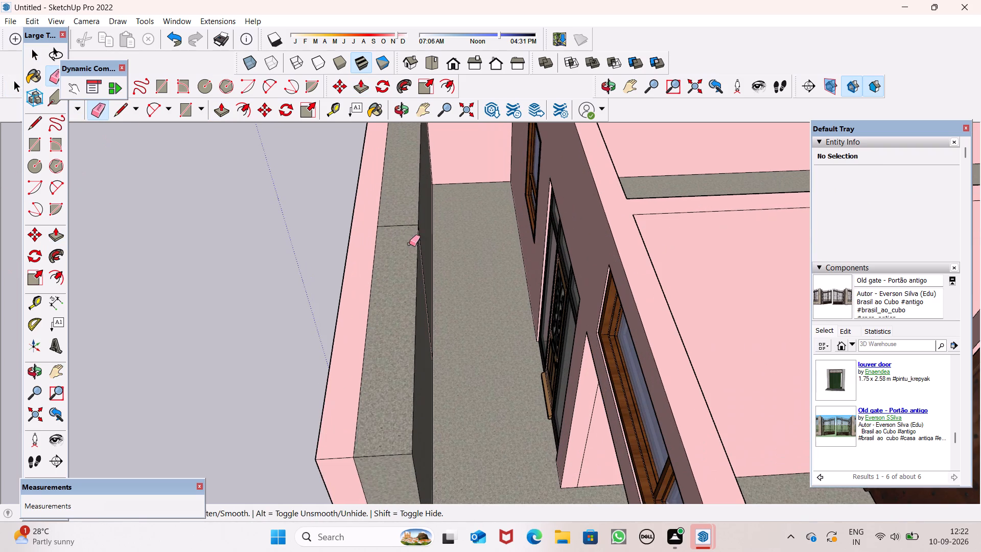
left_click_drag(402, 221, 405, 234)
middle_click_drag(444, 309, 351, 303)
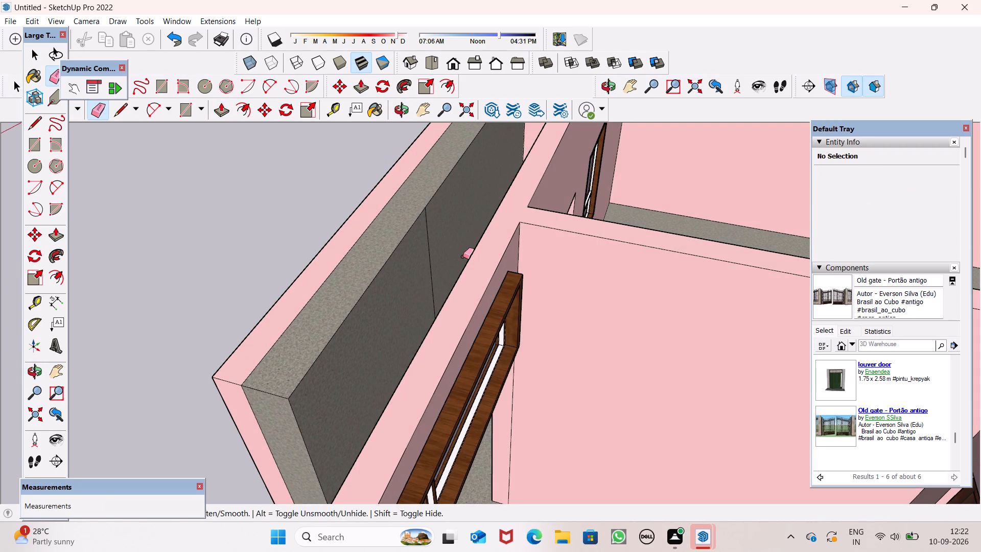
left_click_drag(433, 239, 425, 245)
key("space")
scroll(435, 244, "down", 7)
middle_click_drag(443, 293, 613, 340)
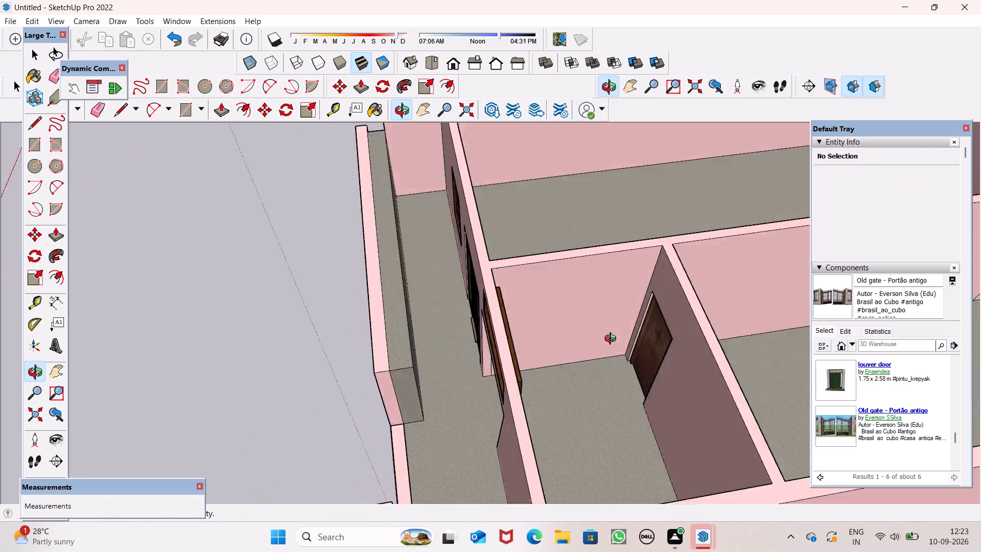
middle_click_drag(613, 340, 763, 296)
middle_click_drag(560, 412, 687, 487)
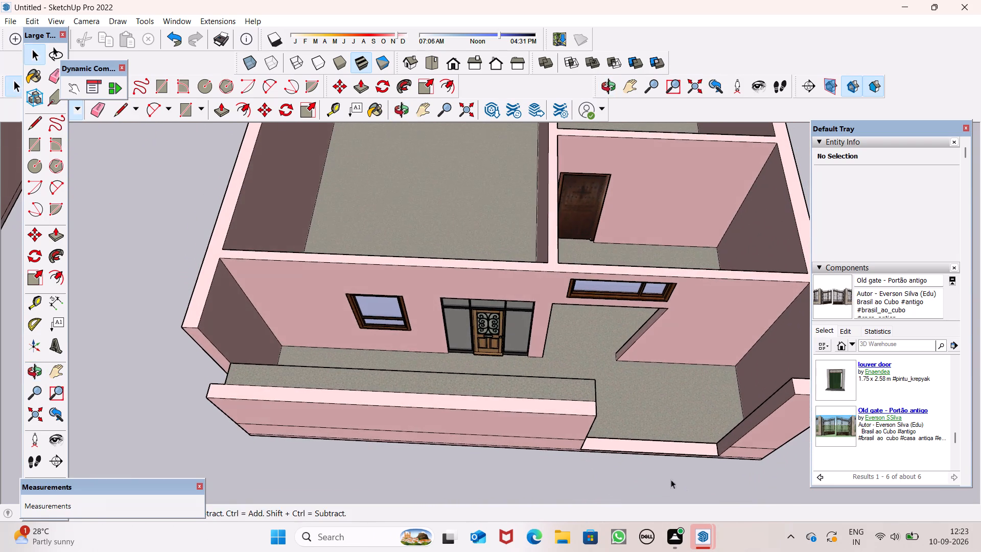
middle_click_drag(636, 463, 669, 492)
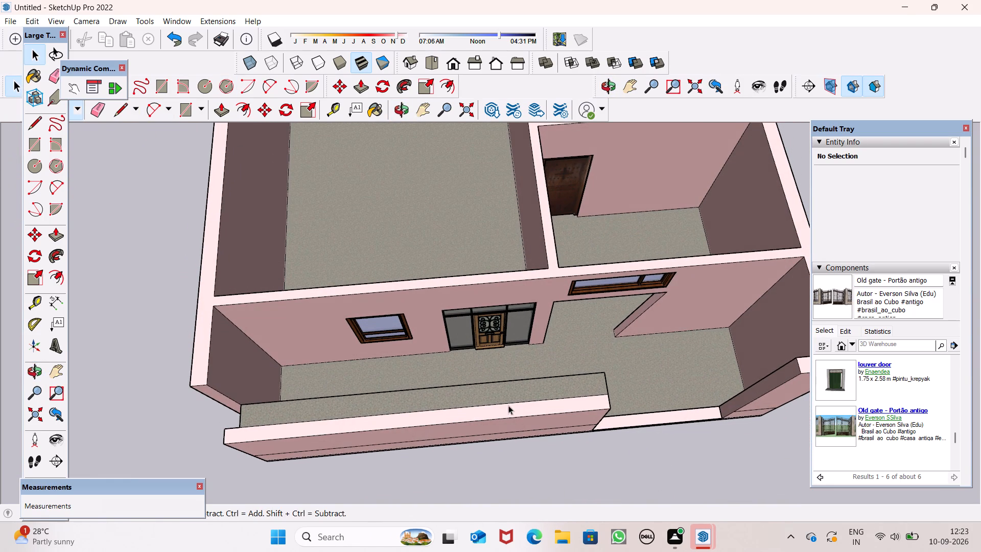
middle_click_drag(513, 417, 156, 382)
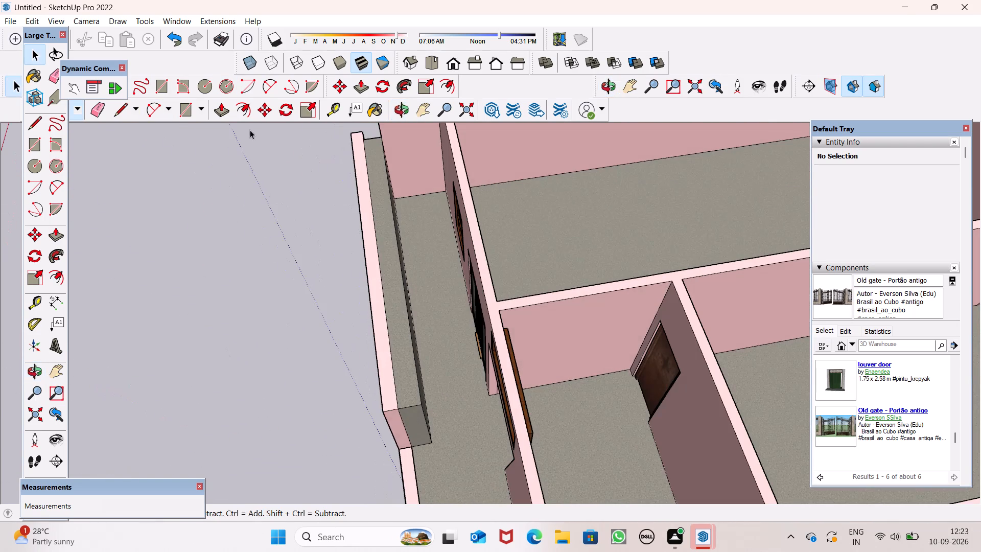
Examine the extended block and the low front wall of the second house from above, outside and the entrance opening.
left_click(215, 108)
middle_click_drag(461, 402, 461, 400)
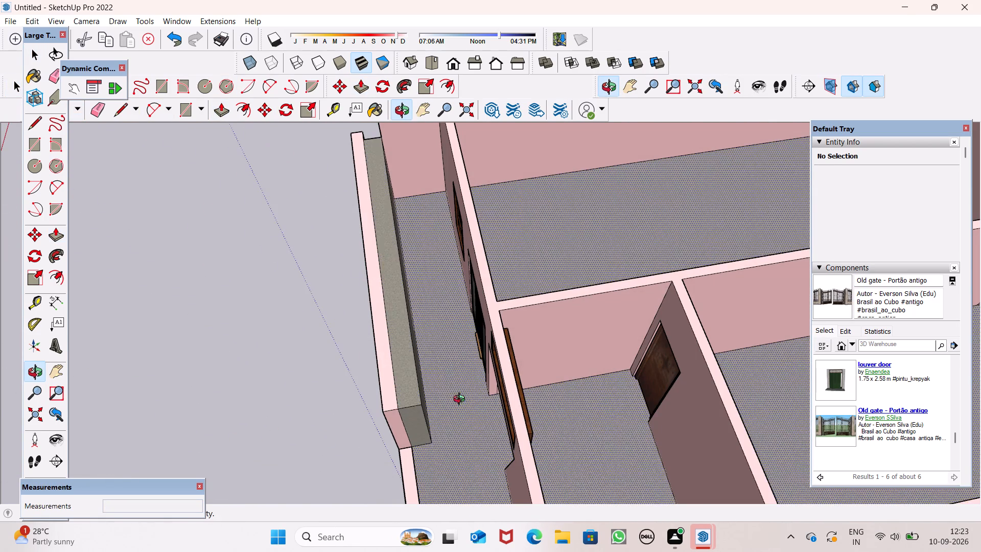
middle_click_drag(461, 400, 369, 456)
scroll(417, 326, "up", 5)
left_click_drag(404, 317, 391, 317)
scroll(434, 354, "down", 8)
key("space")
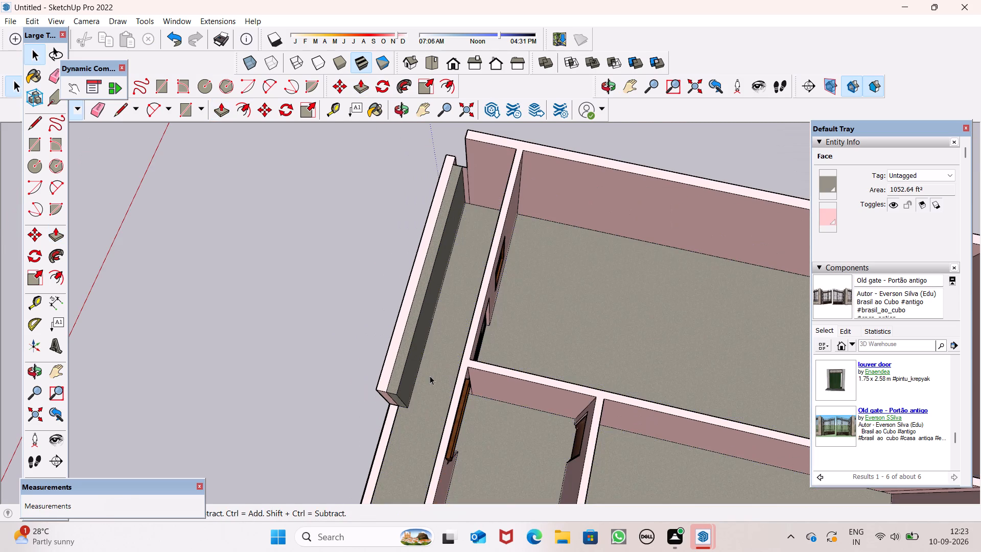
middle_click_drag(417, 373, 734, 265)
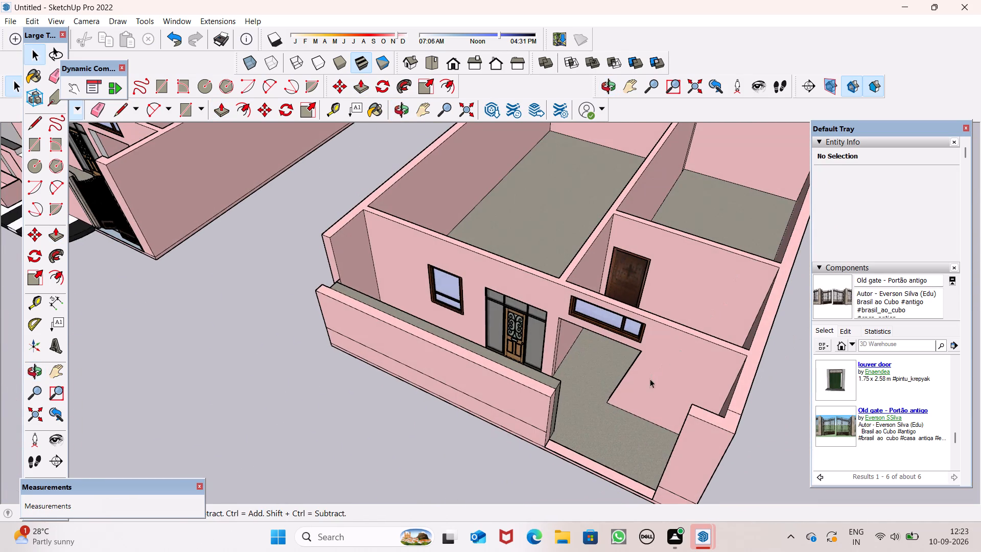
middle_click_drag(689, 377, 804, 340)
scroll(645, 326, "up", 2)
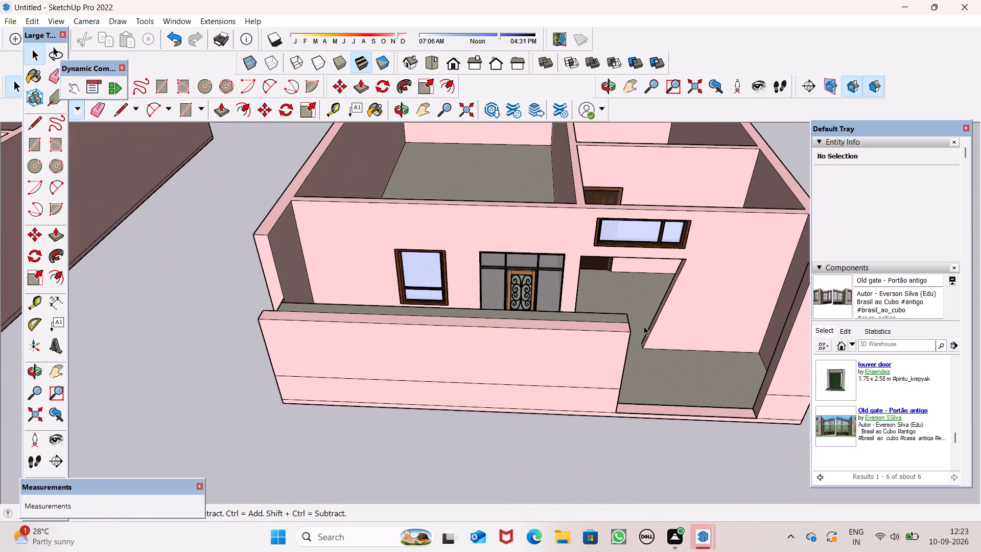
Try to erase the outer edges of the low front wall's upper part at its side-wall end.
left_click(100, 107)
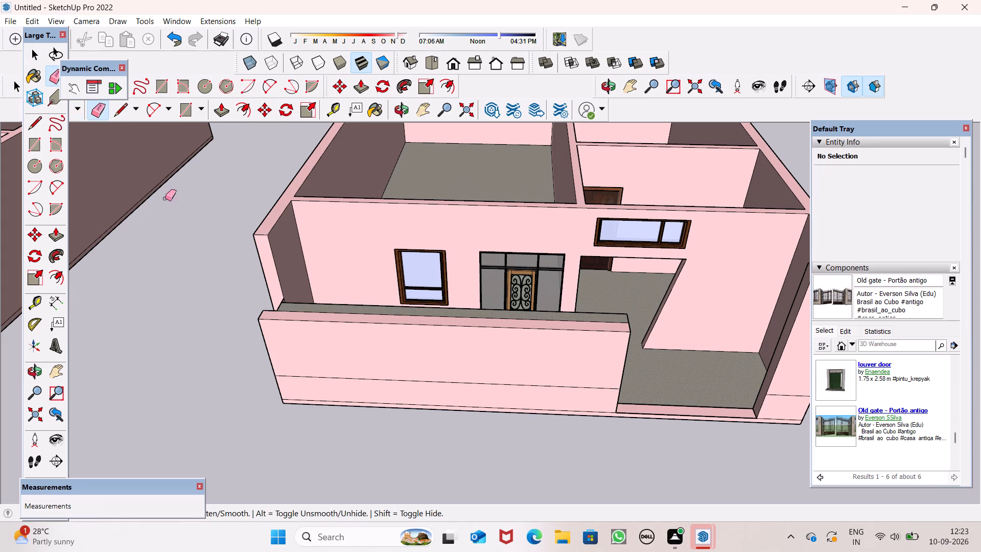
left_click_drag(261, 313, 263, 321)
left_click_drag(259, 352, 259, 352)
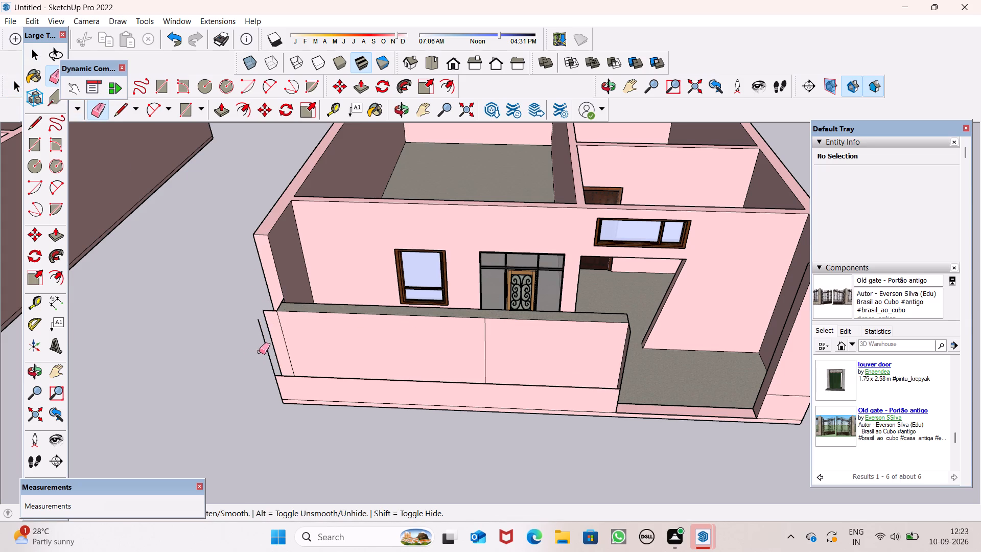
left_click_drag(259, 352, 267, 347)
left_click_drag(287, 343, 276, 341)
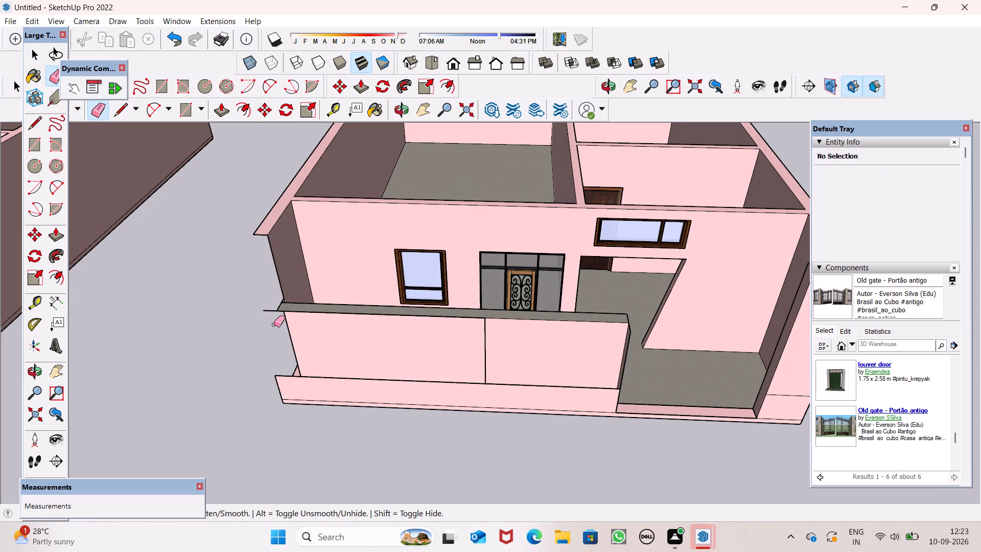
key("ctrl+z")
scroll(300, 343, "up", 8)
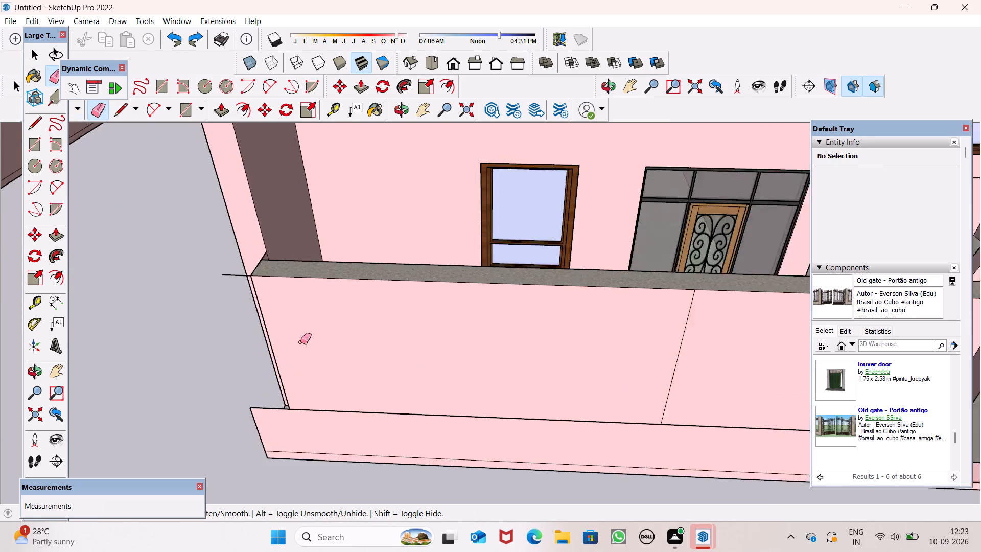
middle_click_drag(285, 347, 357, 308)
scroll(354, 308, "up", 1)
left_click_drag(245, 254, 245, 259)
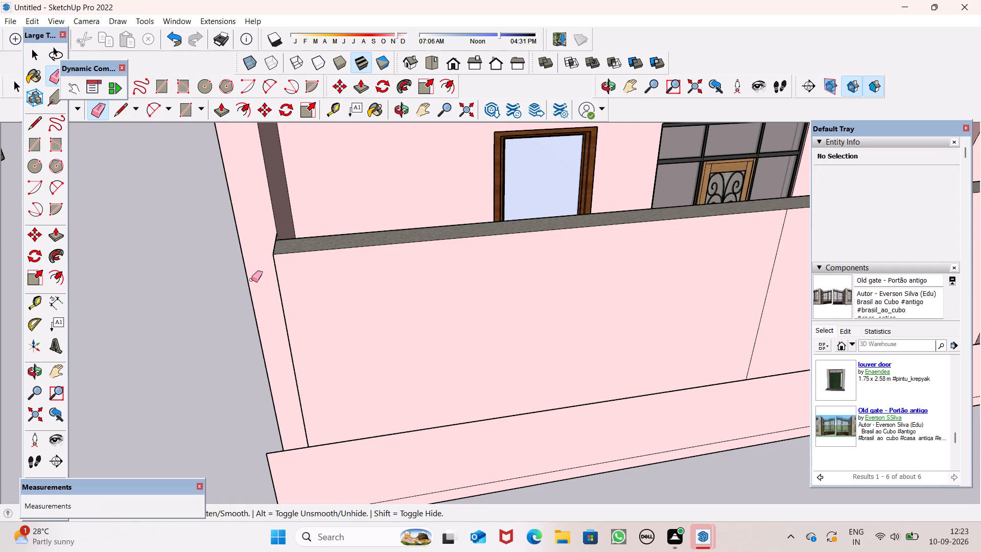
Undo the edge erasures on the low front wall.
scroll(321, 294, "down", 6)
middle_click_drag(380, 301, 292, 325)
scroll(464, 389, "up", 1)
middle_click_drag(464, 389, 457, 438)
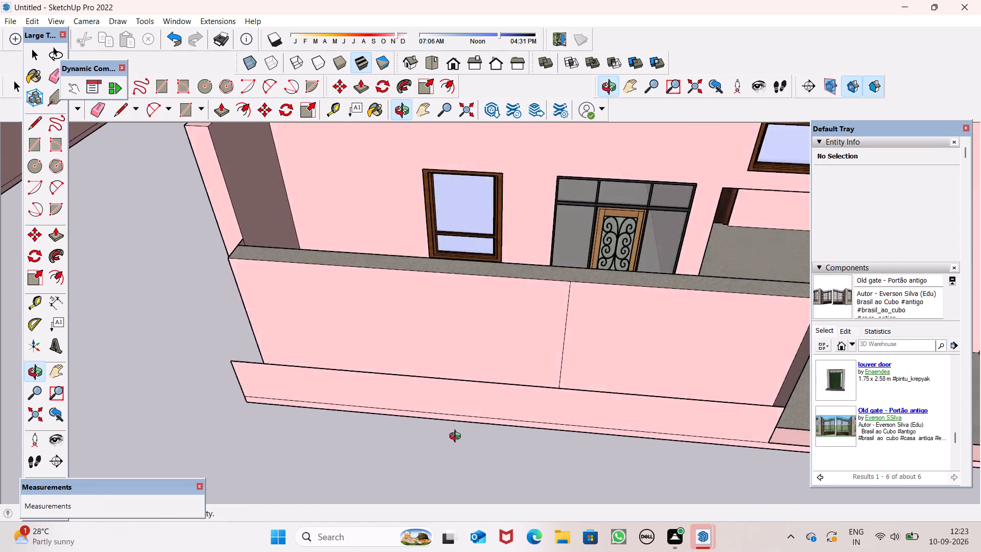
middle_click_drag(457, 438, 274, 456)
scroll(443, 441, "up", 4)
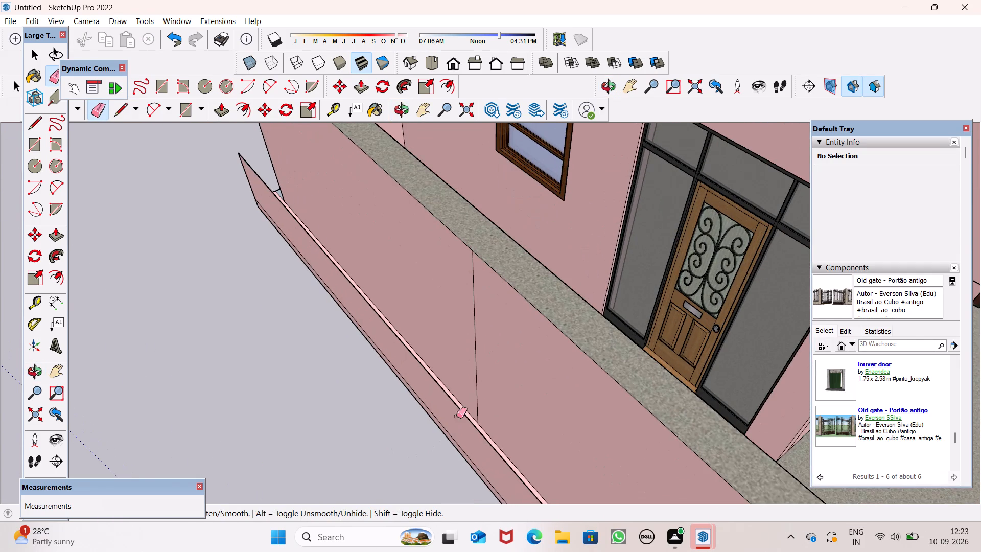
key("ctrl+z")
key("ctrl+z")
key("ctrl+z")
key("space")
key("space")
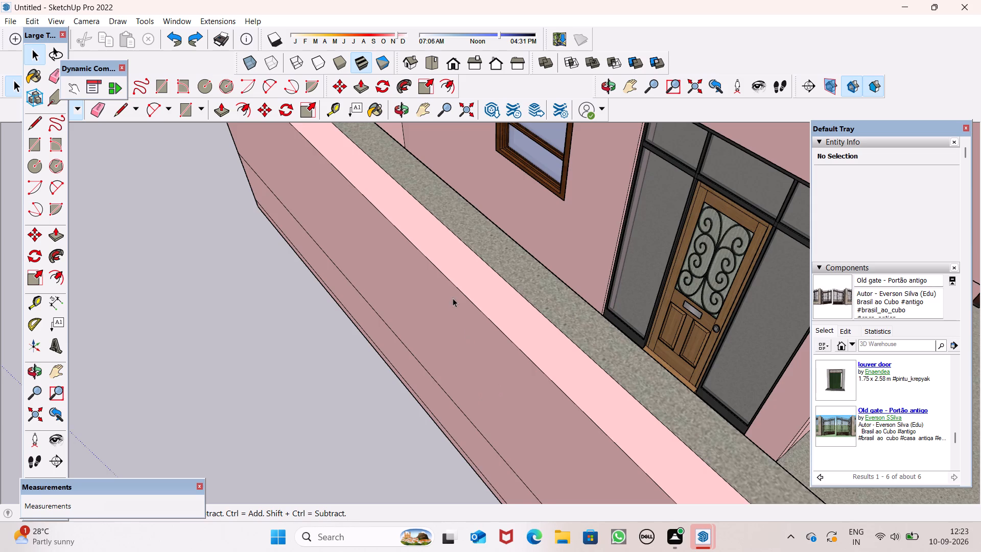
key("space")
Push the top face of the low front wall's outer layer down about 3' 9", leaving the inner block at full height.
scroll(453, 297, "down", 12)
middle_click_drag(545, 412, 471, 367)
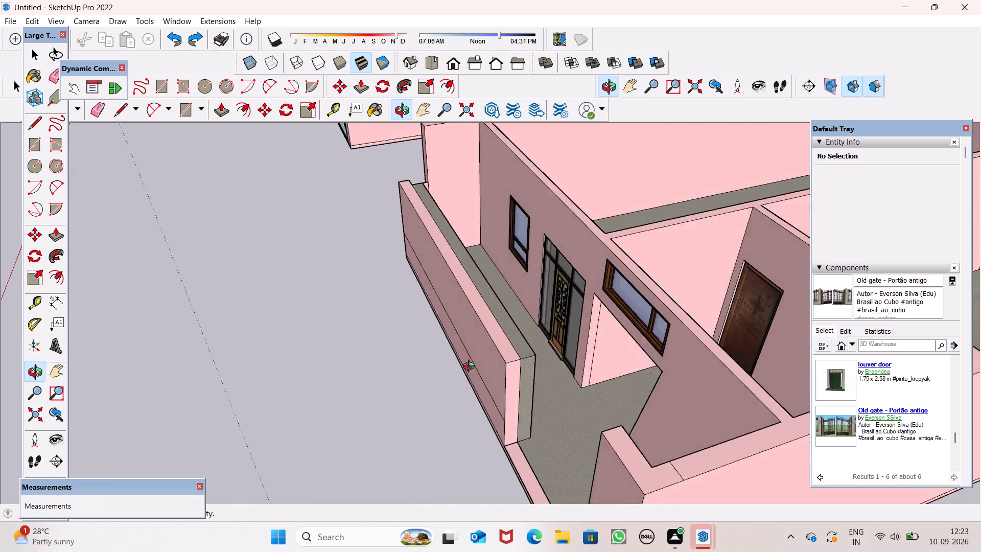
middle_click_drag(471, 367, 624, 337)
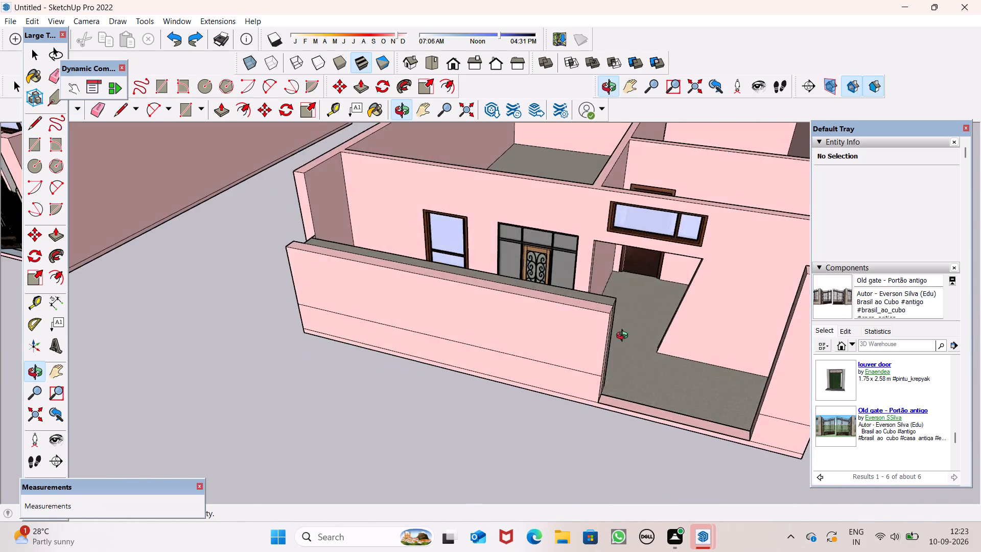
middle_click_drag(624, 337, 494, 281)
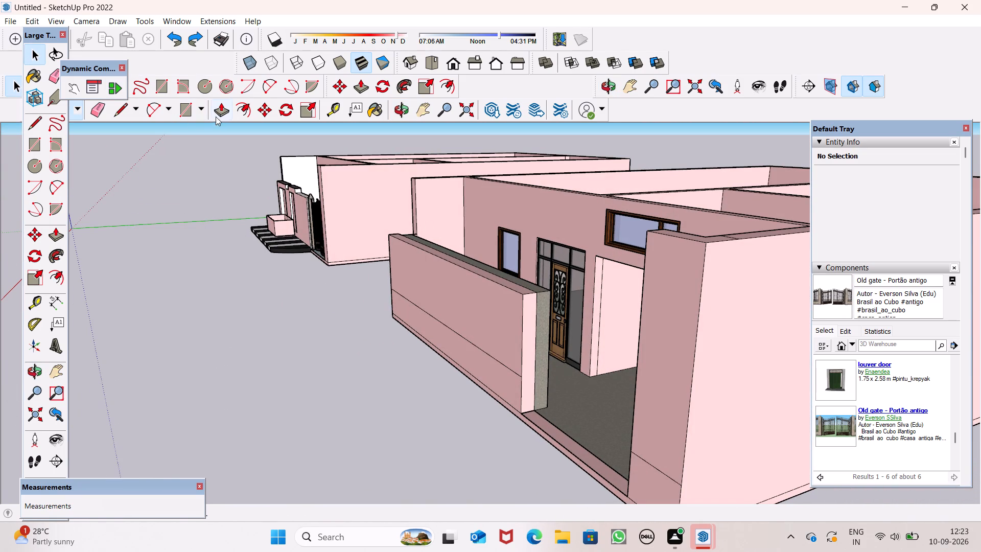
left_click(221, 112)
middle_click_drag(483, 322, 583, 451)
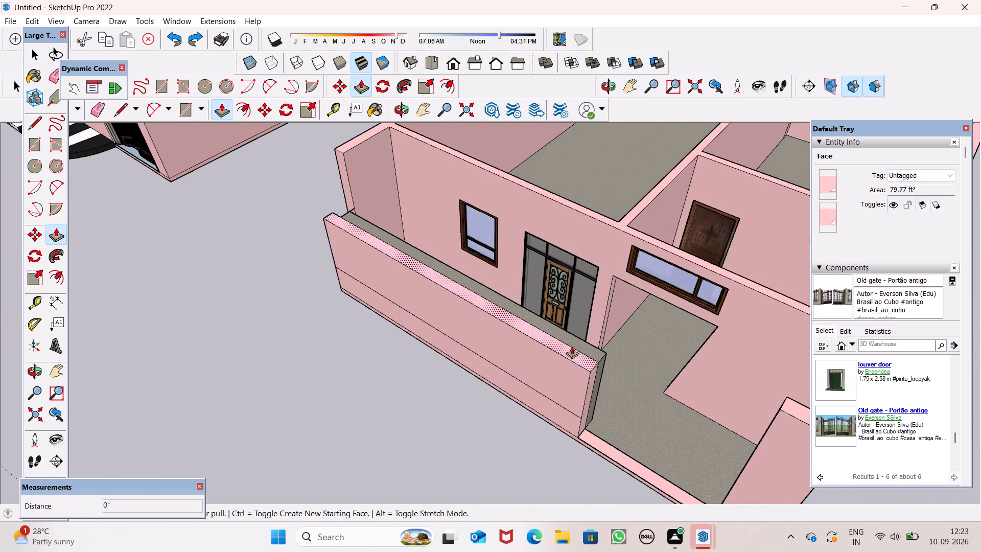
left_click_drag(568, 346, 563, 390)
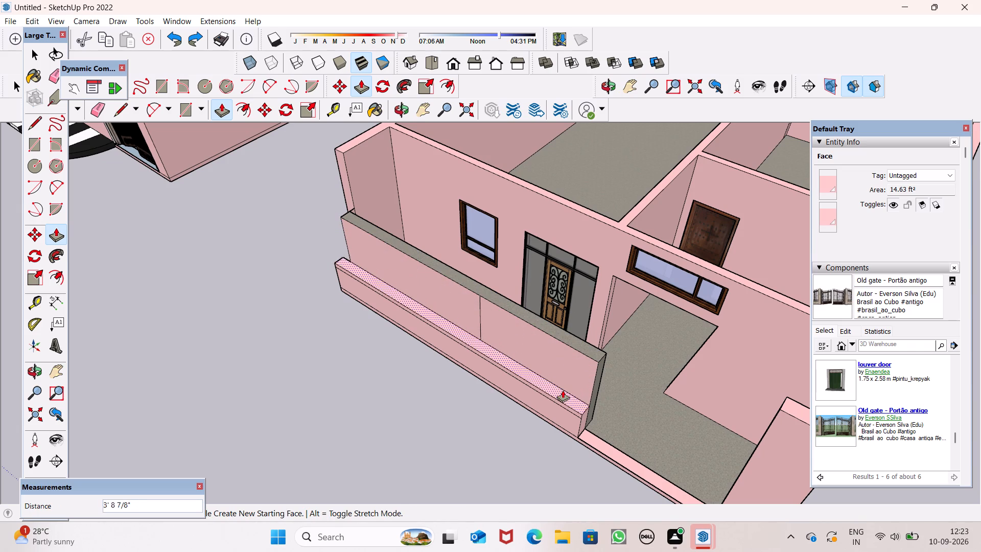
left_click_drag(563, 390, 562, 394)
middle_click_drag(575, 431, 652, 343)
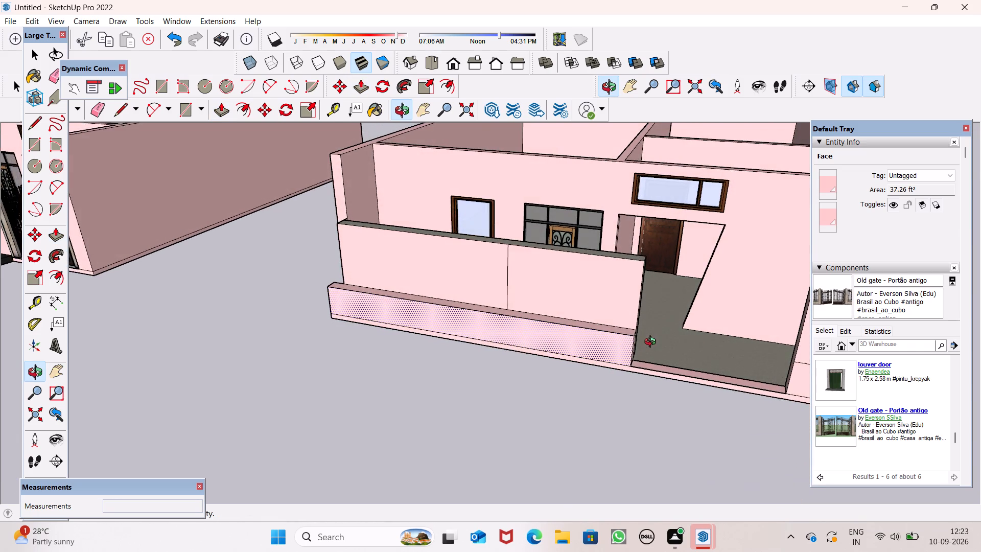
middle_click_drag(652, 343, 643, 349)
key("space")
key("space")
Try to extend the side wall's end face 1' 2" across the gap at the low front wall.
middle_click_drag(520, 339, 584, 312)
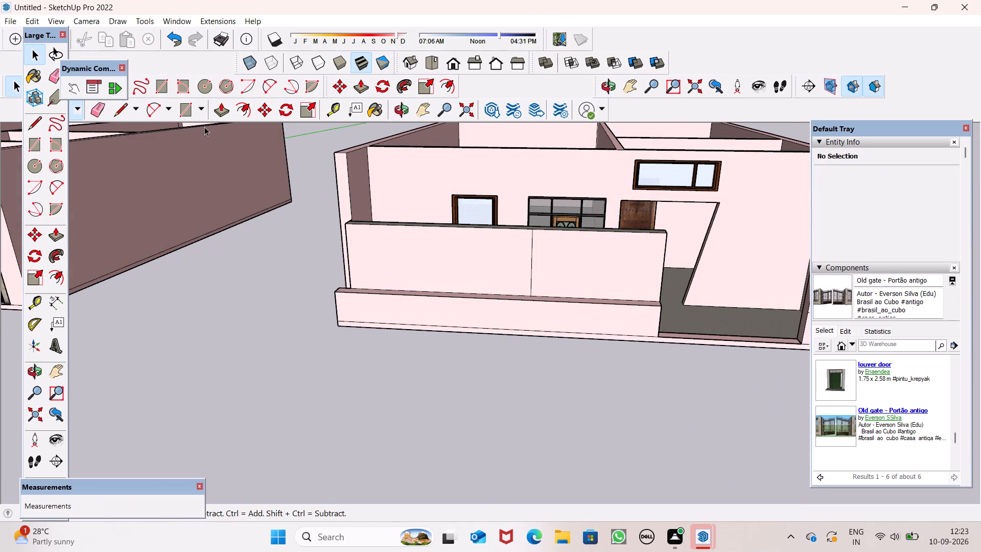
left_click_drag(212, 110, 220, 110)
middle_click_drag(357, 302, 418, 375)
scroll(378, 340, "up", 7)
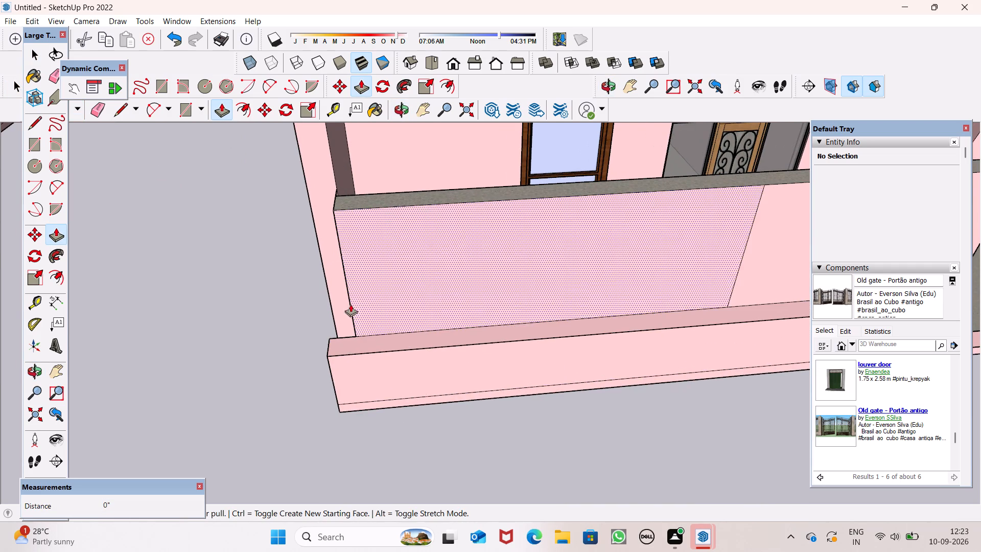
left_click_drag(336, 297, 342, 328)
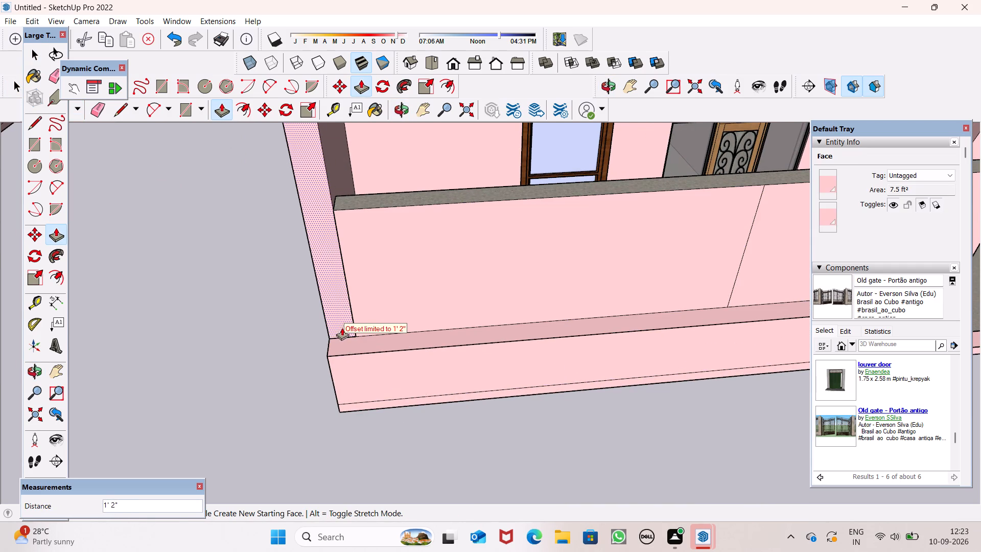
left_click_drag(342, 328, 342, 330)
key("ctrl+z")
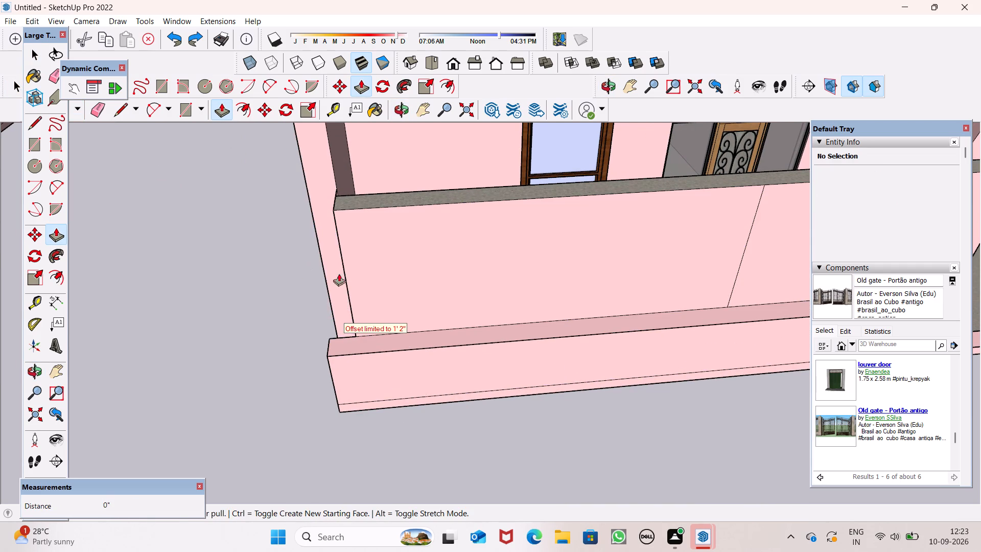
Extend the side wall's end face 1' 1 1/16" into the gap beside the inner block, towards the low front wall.
middle_click_drag(386, 295, 705, 420)
scroll(704, 420, "up", 1)
middle_click_drag(626, 461, 563, 435)
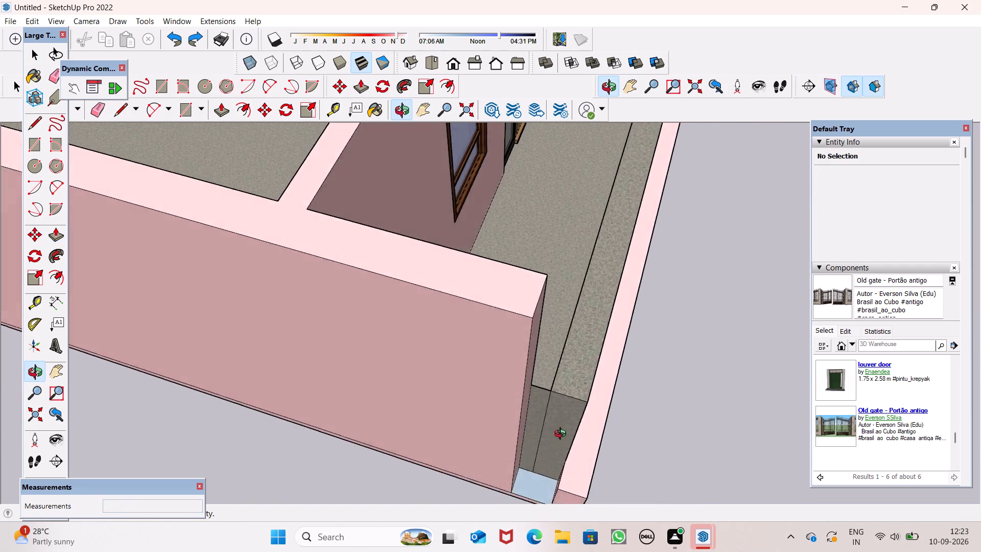
middle_click_drag(563, 435, 546, 409)
scroll(576, 422, "down", 5)
middle_click_drag(577, 497, 611, 465)
scroll(574, 466, "up", 2)
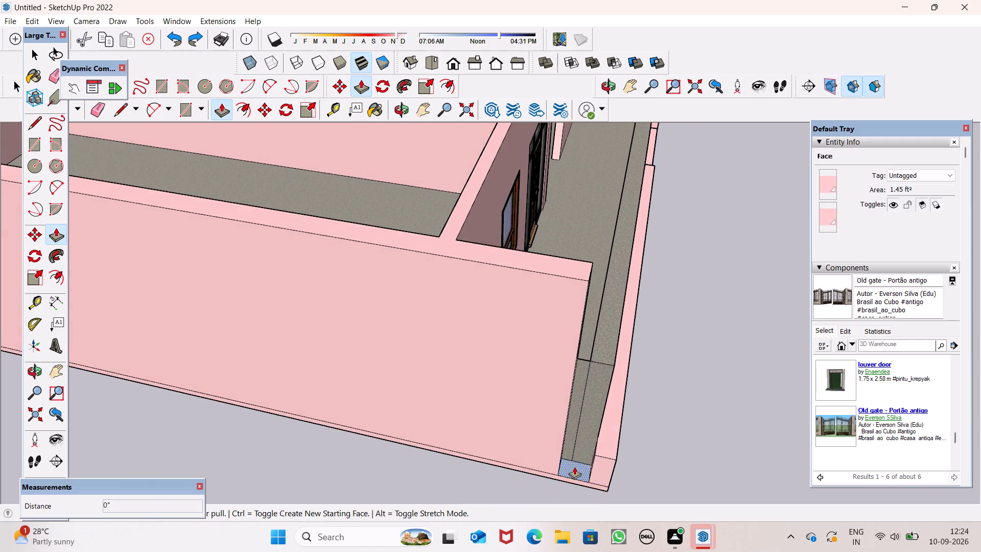
scroll(574, 467, "up", 4)
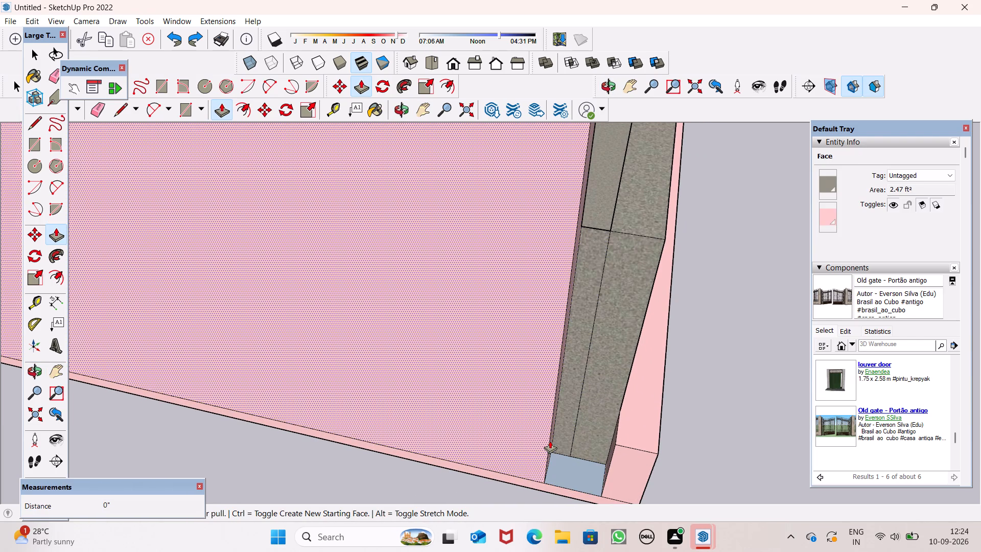
middle_click_drag(569, 450, 540, 459)
left_click_drag(531, 438, 533, 441)
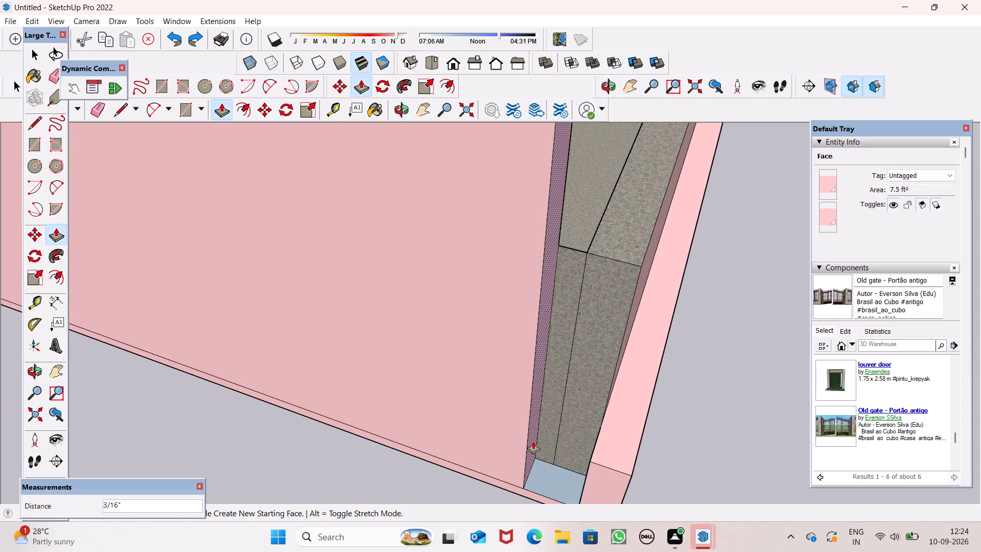
left_click_drag(533, 441, 582, 473)
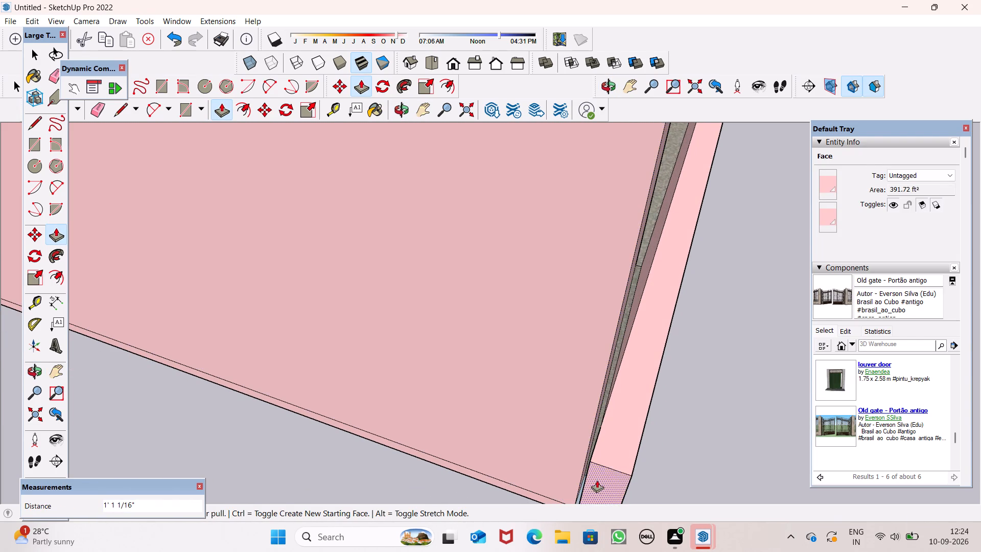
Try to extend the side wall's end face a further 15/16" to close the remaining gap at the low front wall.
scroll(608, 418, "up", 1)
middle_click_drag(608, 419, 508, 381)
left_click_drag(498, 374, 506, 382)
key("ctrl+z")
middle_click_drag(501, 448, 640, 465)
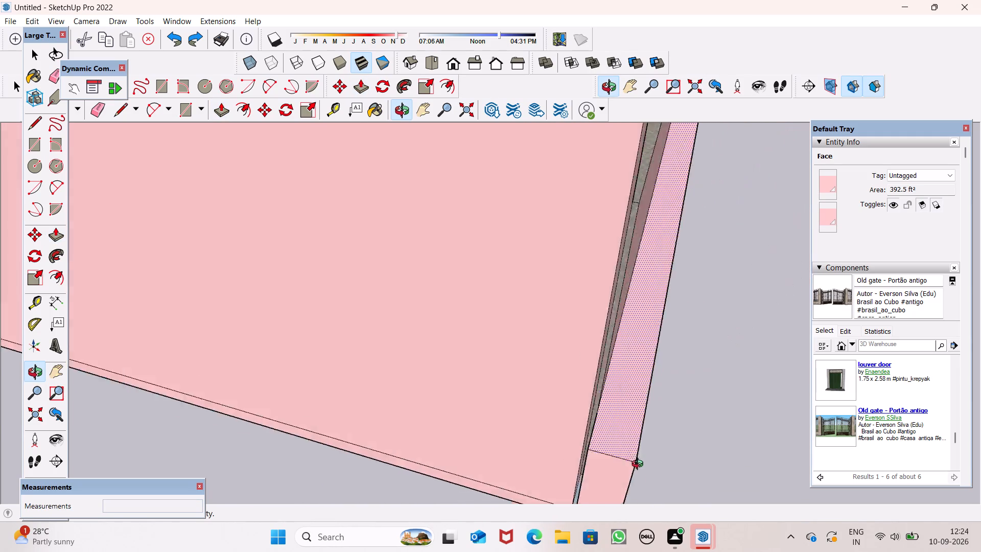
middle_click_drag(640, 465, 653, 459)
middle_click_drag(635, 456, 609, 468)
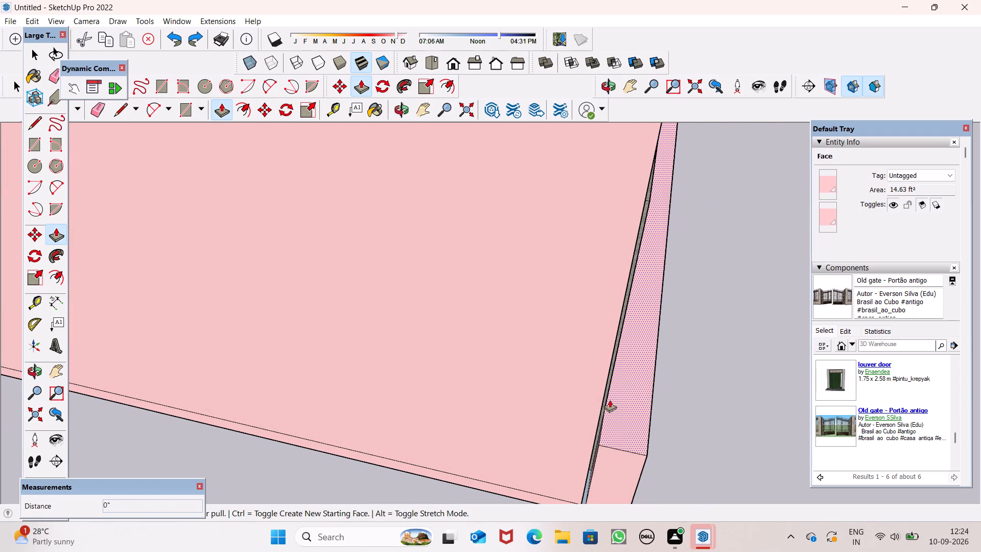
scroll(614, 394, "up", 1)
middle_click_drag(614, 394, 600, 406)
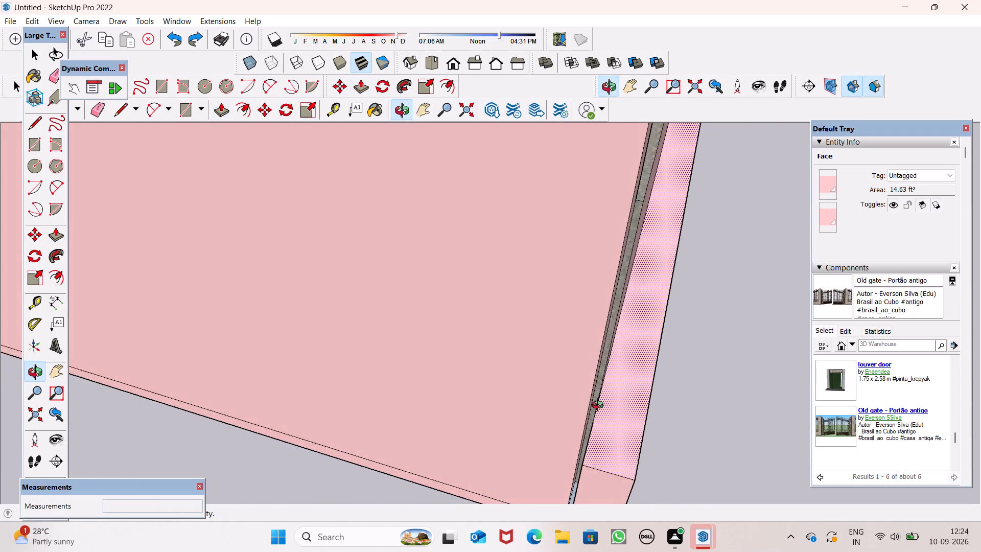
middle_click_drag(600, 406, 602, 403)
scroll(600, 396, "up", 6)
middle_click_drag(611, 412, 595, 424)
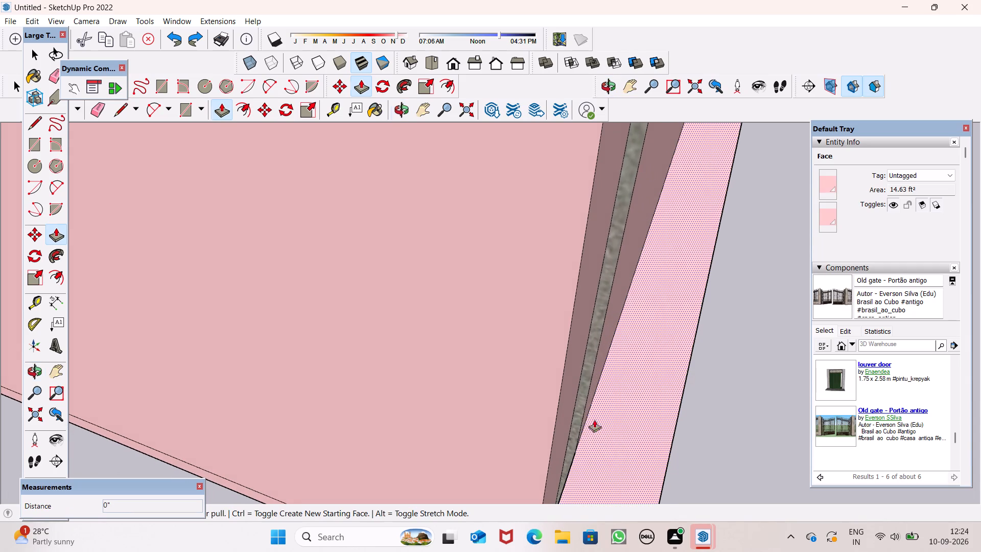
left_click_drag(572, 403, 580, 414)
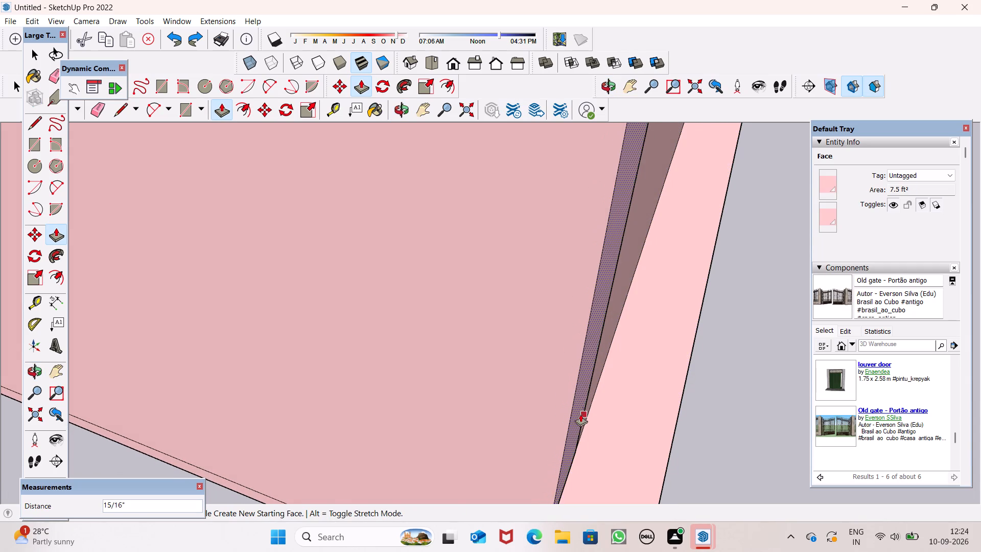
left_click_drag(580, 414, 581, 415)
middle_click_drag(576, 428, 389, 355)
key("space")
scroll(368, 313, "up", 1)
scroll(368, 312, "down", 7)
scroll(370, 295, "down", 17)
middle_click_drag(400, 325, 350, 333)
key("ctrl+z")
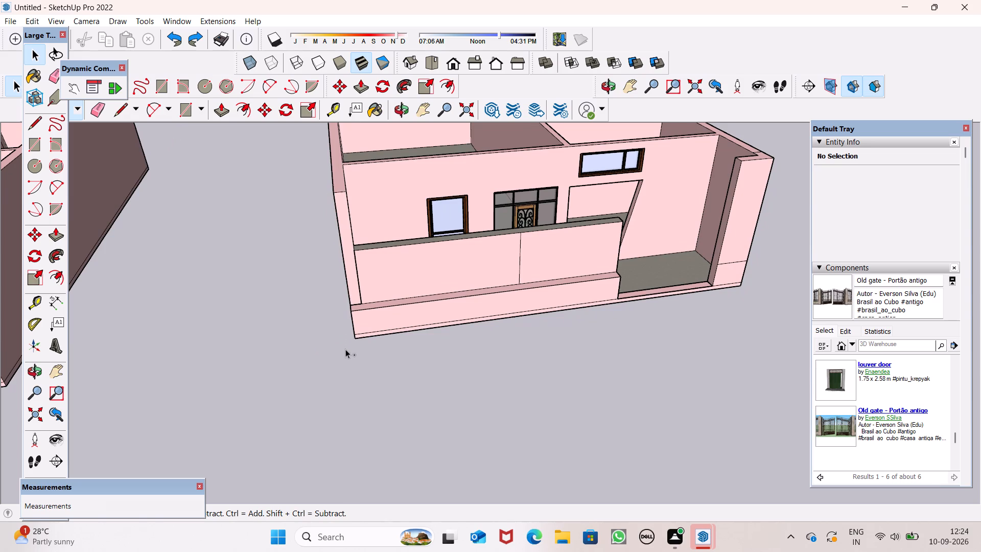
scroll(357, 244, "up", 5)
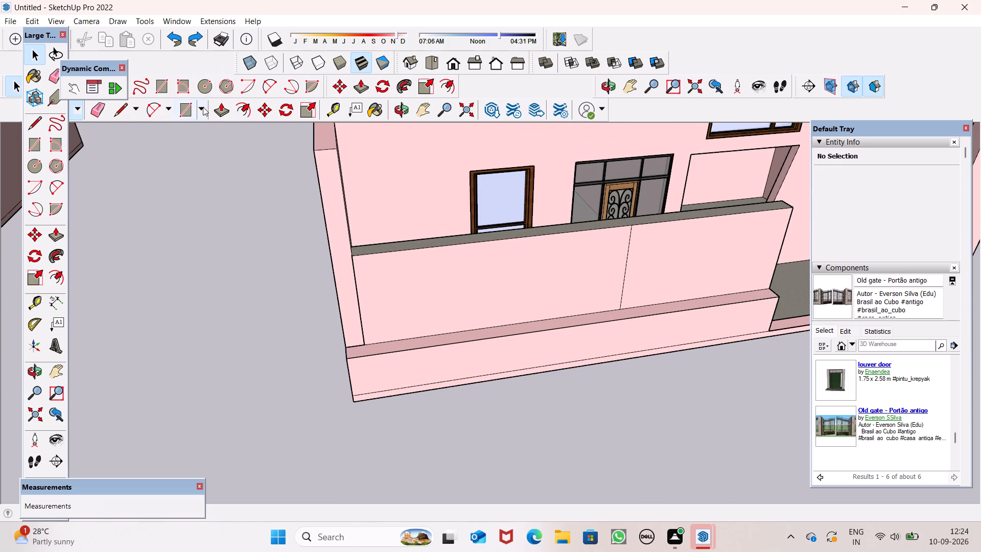
Extend the side wall's end face forward to close the remaining gap beside the inner block of the low front wall.
left_click(224, 116)
left_click_drag(343, 251, 347, 260)
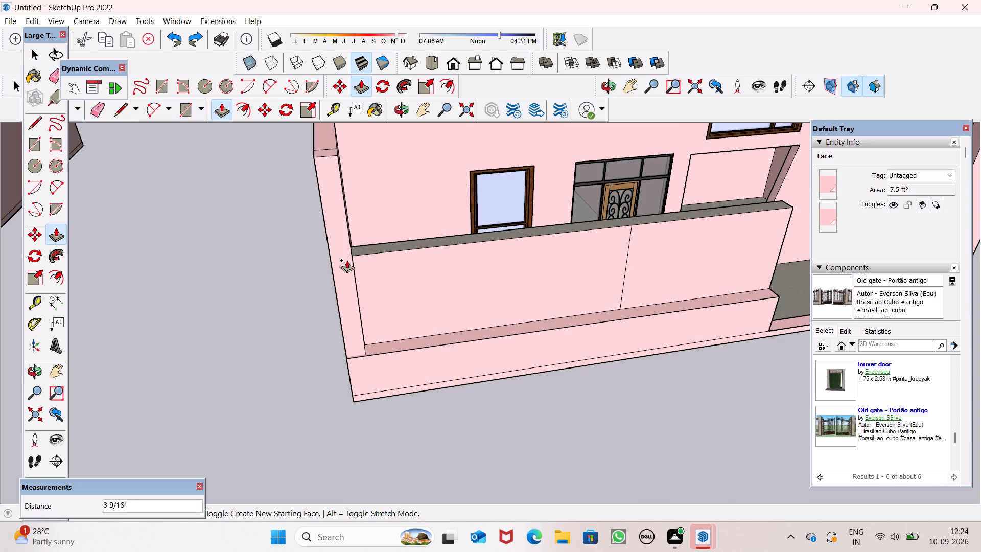
left_click_drag(347, 260, 354, 247)
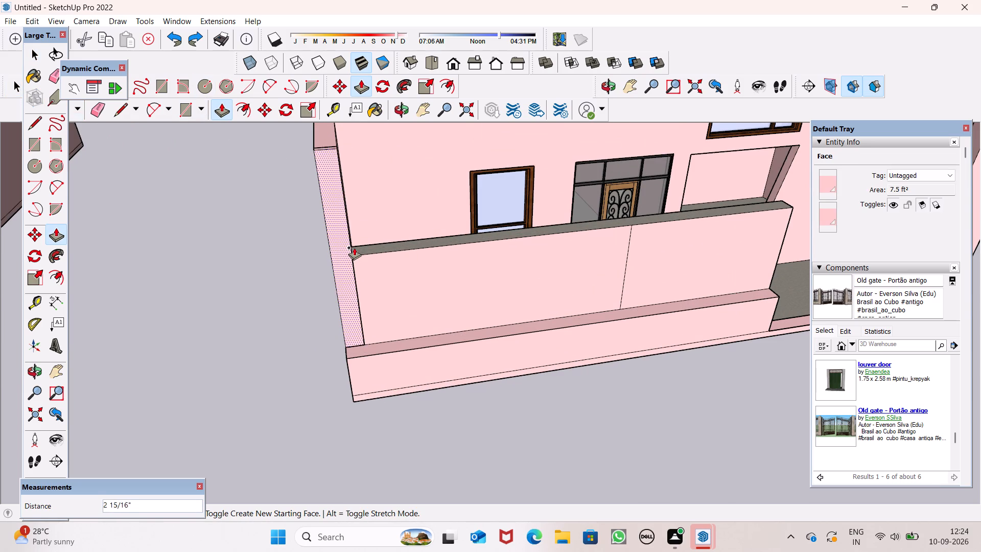
left_click_drag(354, 247, 353, 254)
middle_click_drag(417, 356, 359, 425)
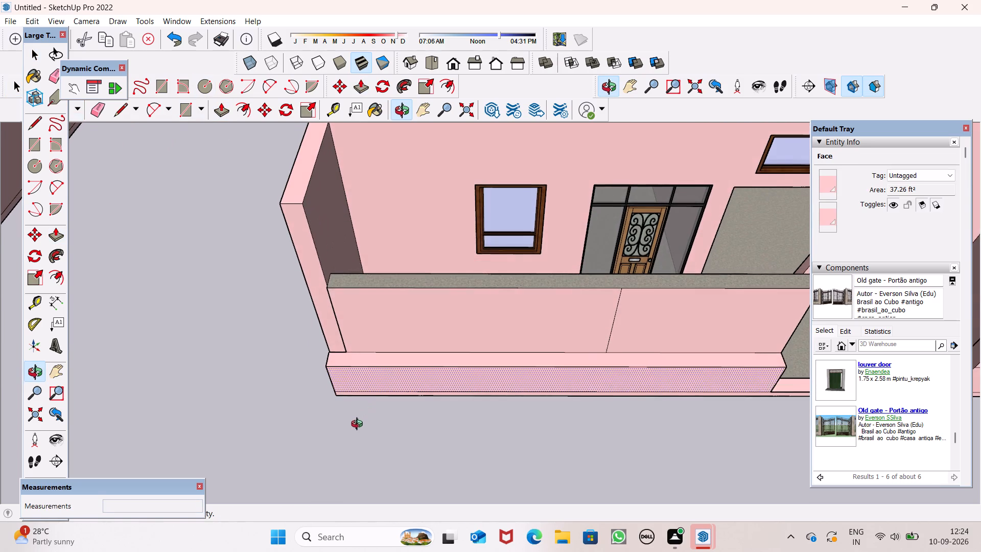
middle_click_drag(359, 425, 361, 425)
key("space")
Erase the vertical dividing line on the outer face of the low front wall's inner block.
scroll(329, 272, "down", 5)
middle_click_drag(422, 361, 390, 246)
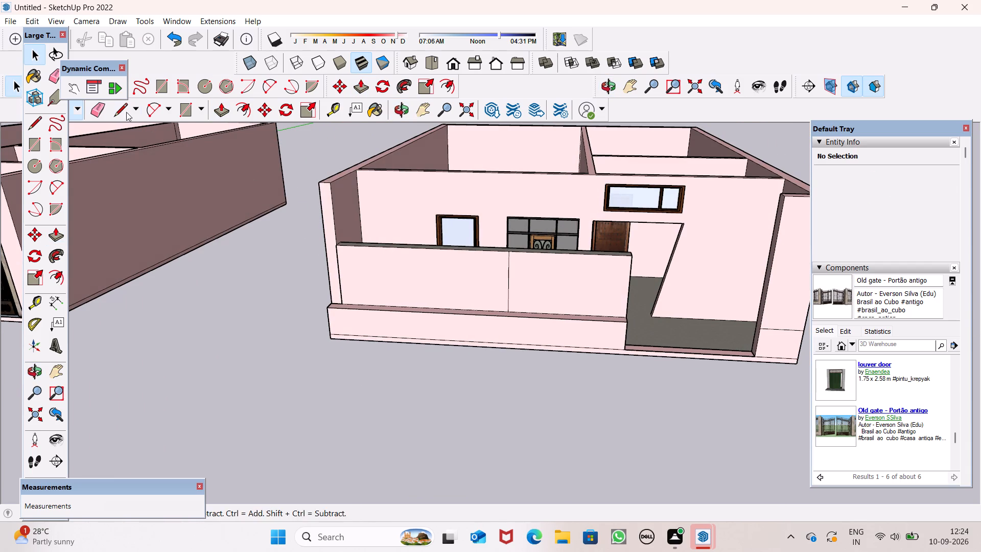
left_click(105, 102)
scroll(531, 277, "up", 5)
left_click_drag(507, 282, 472, 282)
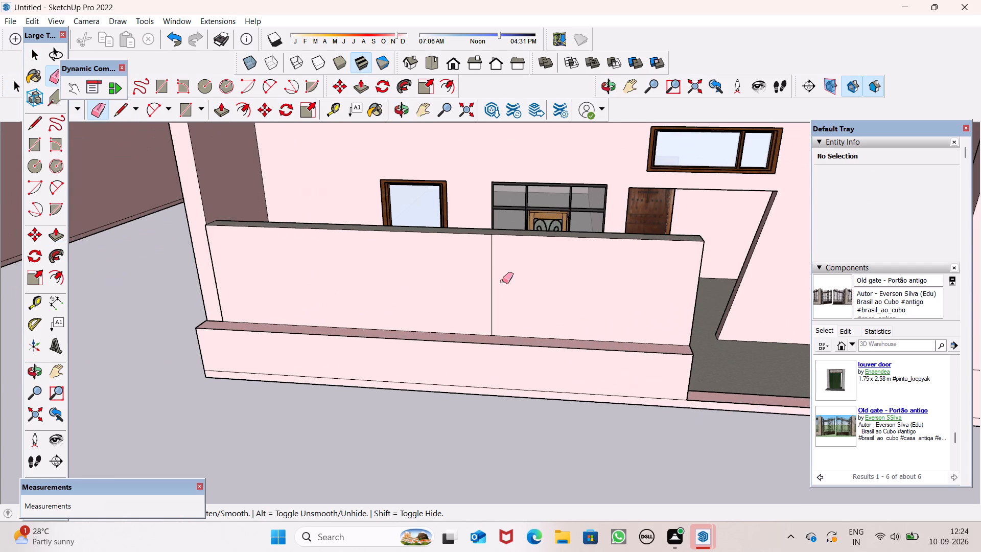
left_click_drag(494, 276, 479, 286)
key("space")
Draw a floor line about 9' 9" from the inner block's corner to the opposite side wall, plus a 9 1/8" cross line at the corner pillar.
scroll(486, 274, "down", 13)
middle_click_drag(520, 288, 535, 417)
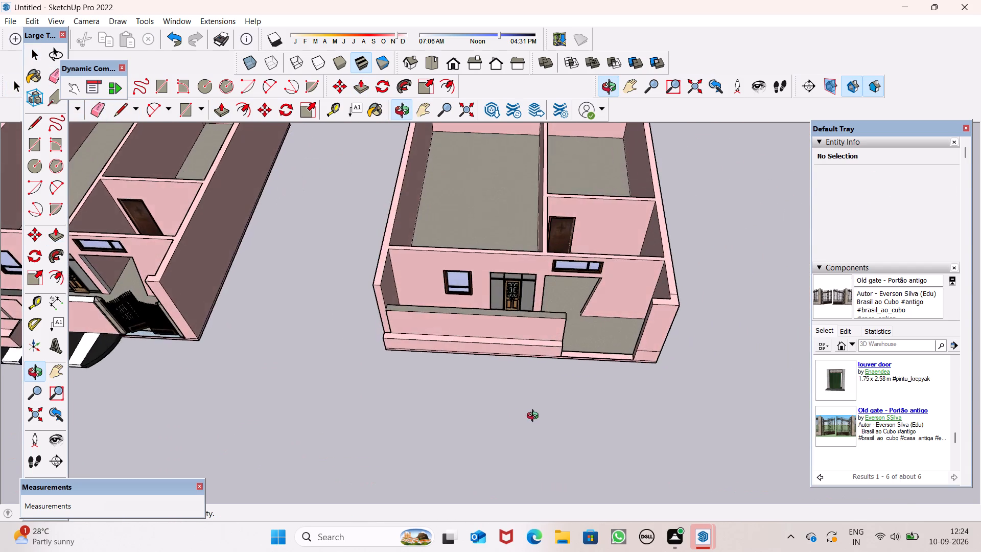
middle_click_drag(535, 417, 496, 276)
scroll(481, 261, "up", 2)
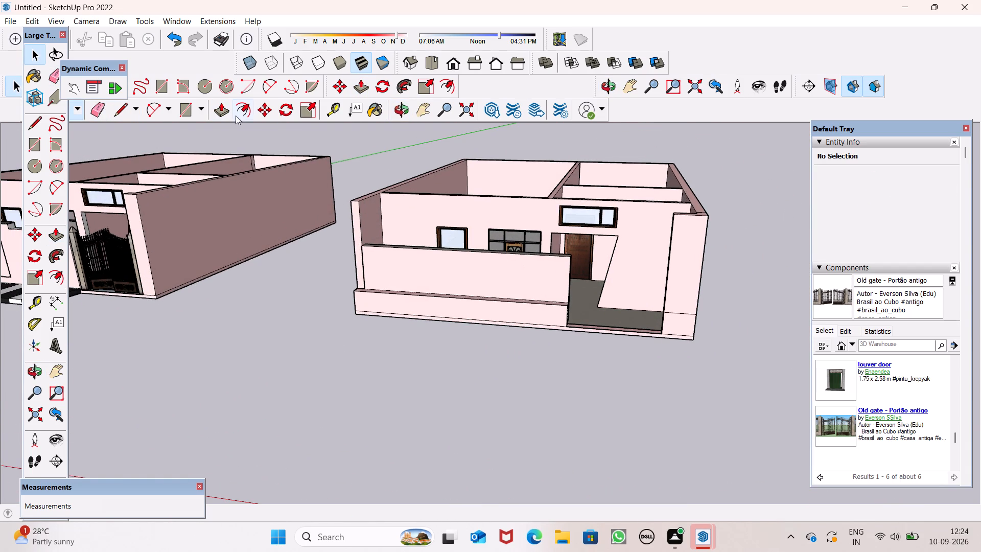
middle_click_drag(680, 368, 557, 493)
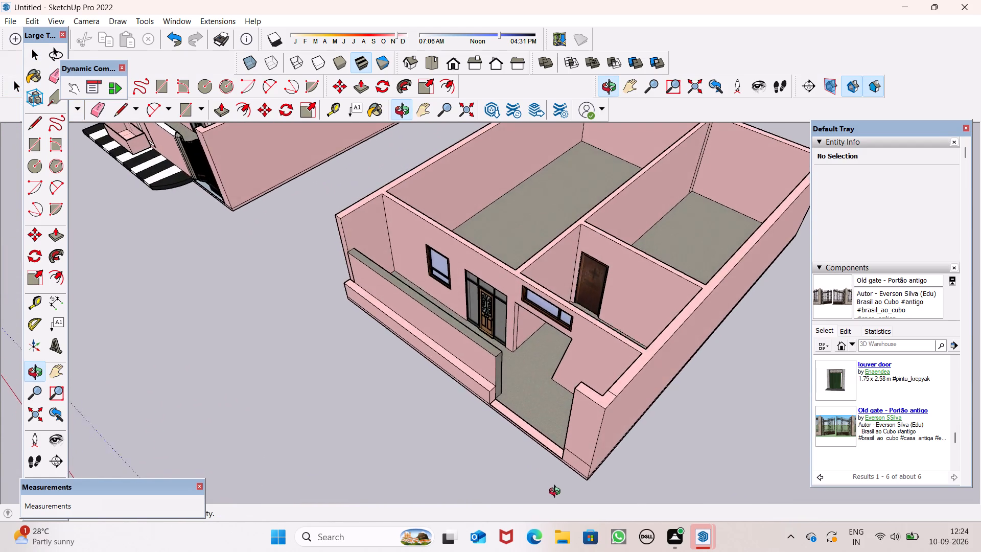
middle_click_drag(557, 493, 428, 506)
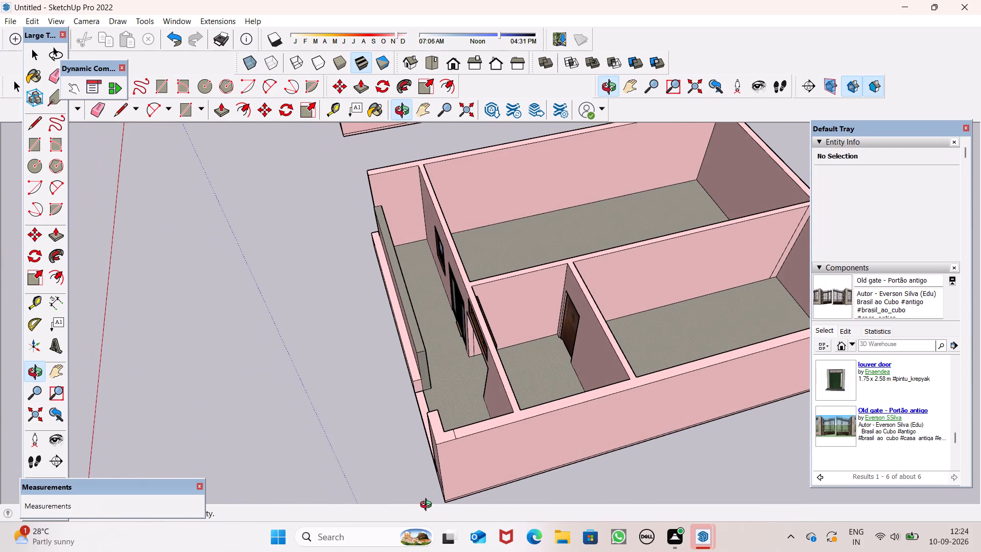
middle_click_drag(428, 506, 430, 501)
middle_click_drag(434, 475, 590, 454)
scroll(436, 475, "up", 1)
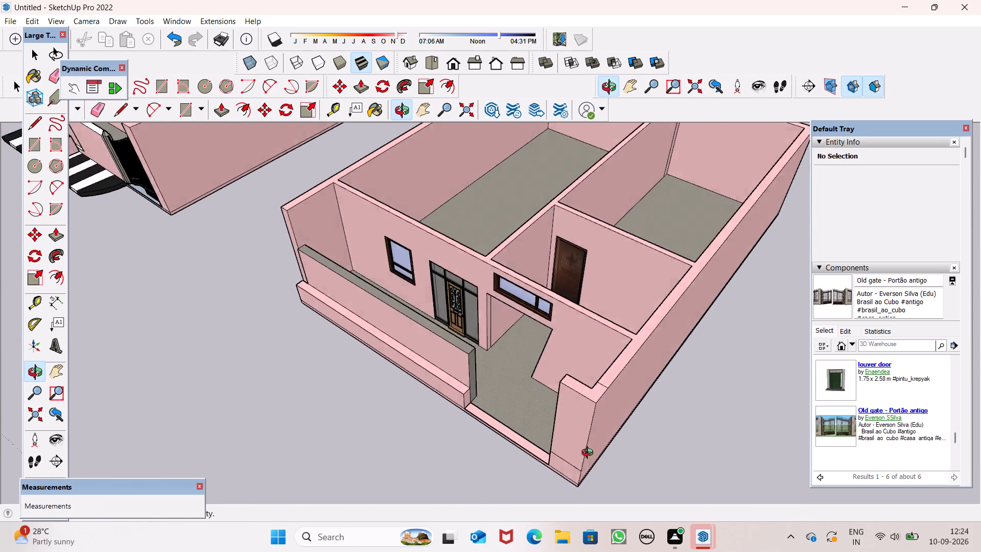
middle_click_drag(590, 454, 381, 515)
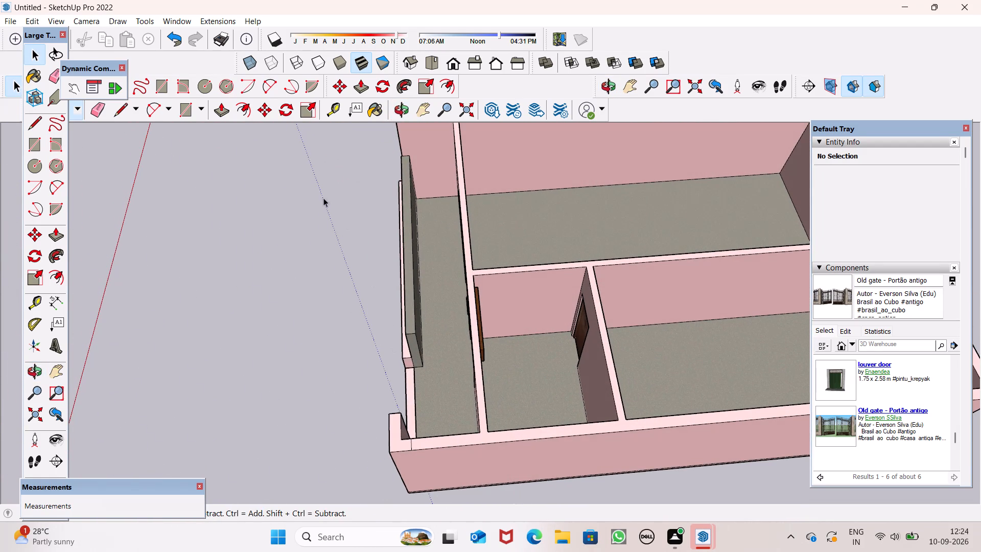
left_click(121, 107)
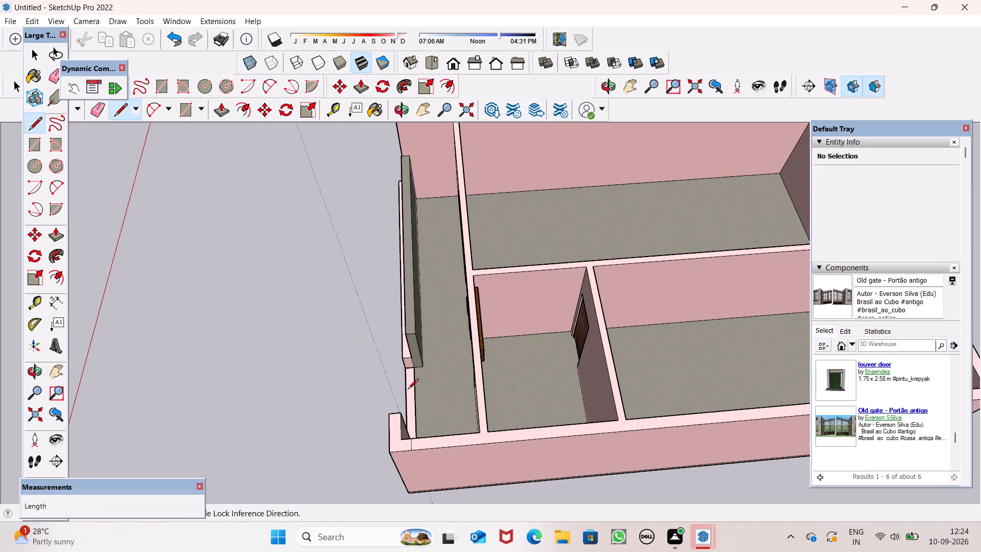
middle_click_drag(437, 413, 429, 499)
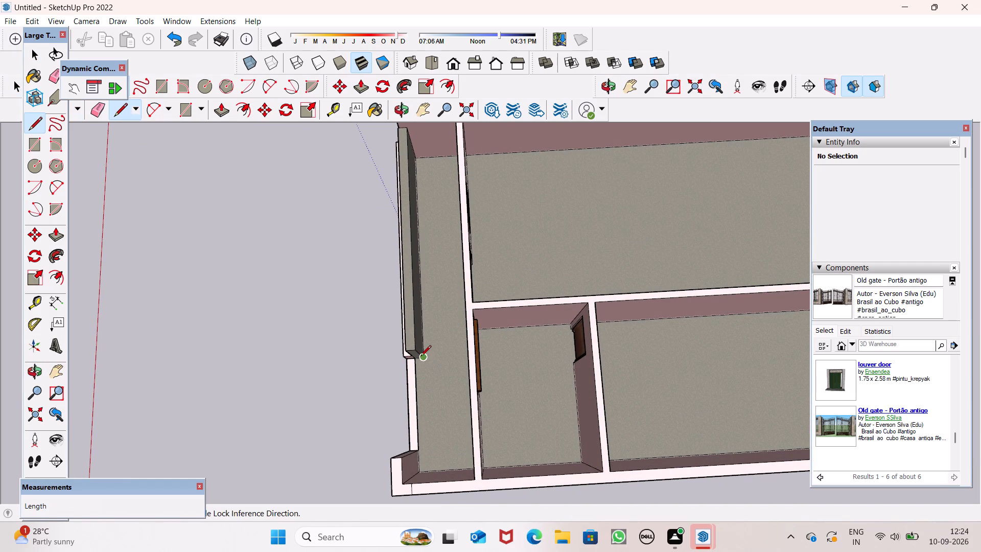
left_click_drag(420, 357, 419, 364)
left_click(432, 472)
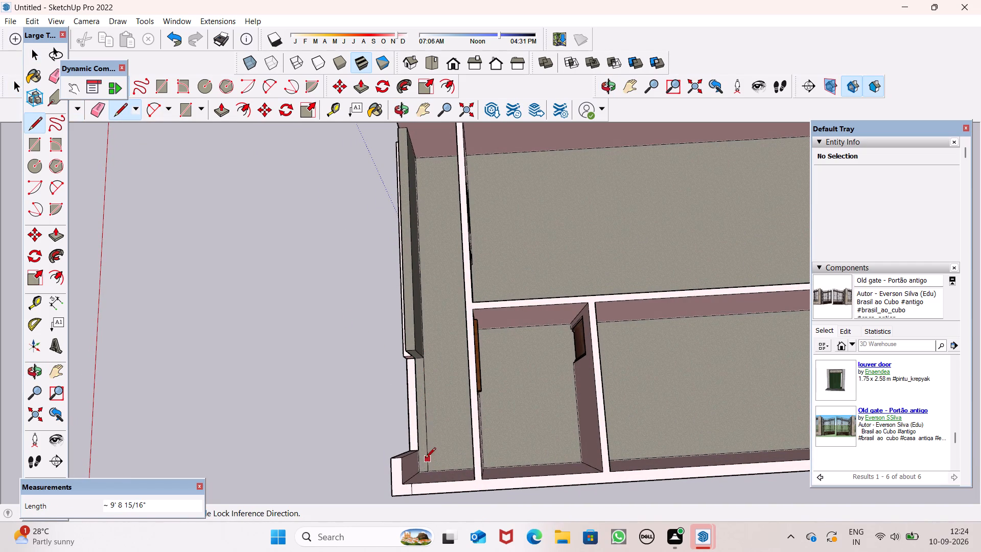
left_click(428, 451)
left_click(419, 452)
key("space")
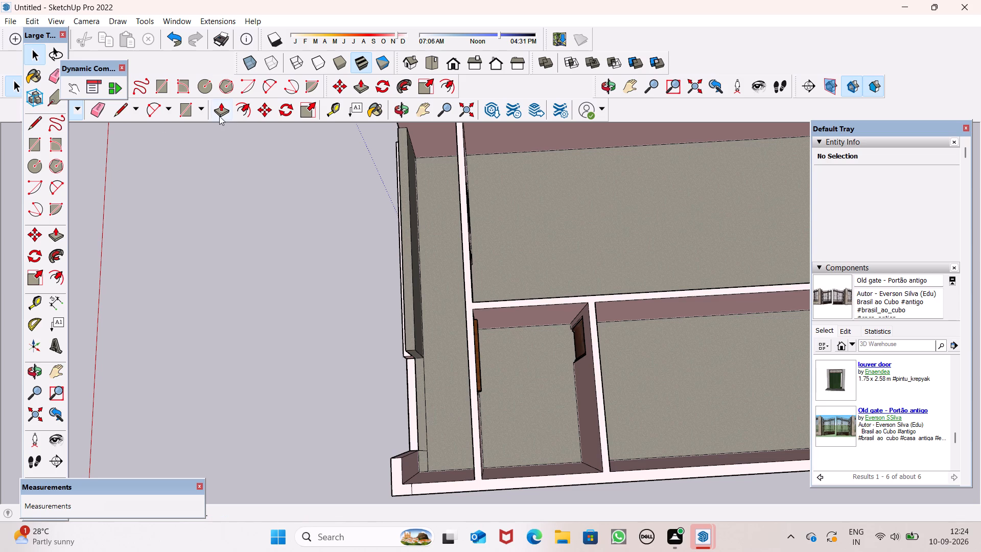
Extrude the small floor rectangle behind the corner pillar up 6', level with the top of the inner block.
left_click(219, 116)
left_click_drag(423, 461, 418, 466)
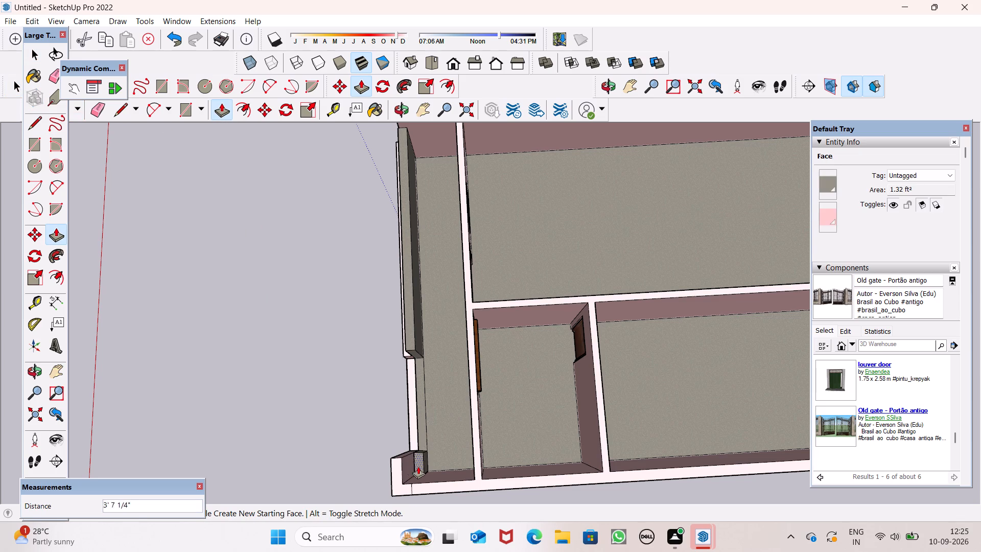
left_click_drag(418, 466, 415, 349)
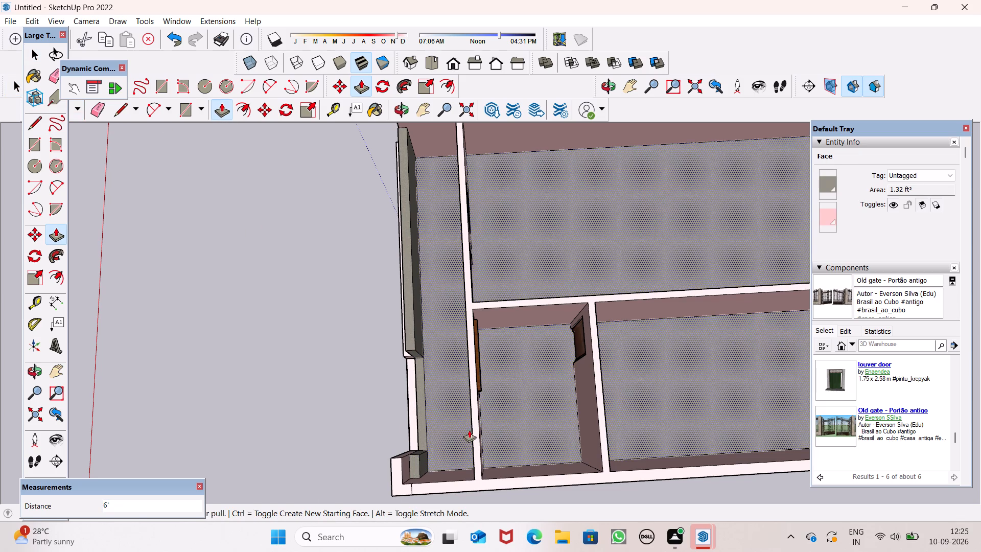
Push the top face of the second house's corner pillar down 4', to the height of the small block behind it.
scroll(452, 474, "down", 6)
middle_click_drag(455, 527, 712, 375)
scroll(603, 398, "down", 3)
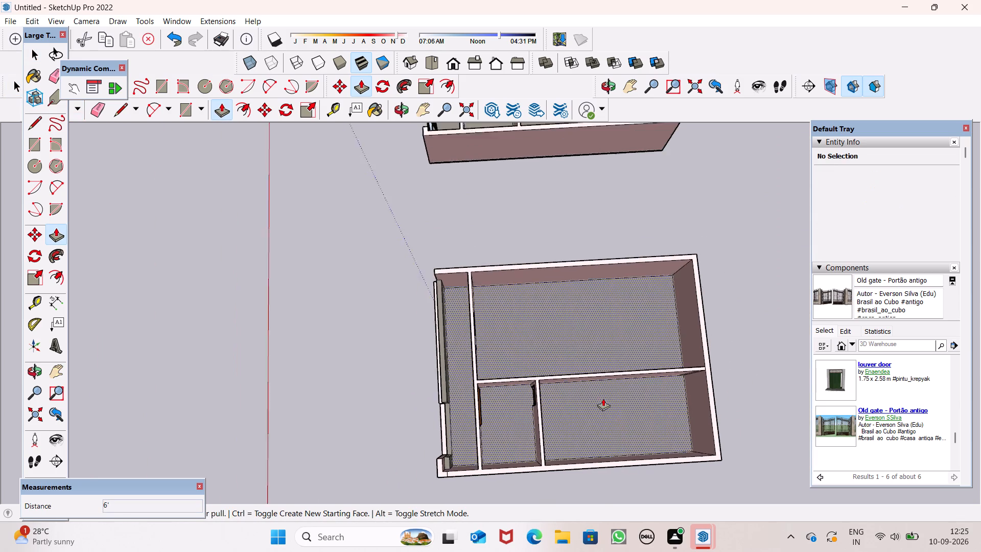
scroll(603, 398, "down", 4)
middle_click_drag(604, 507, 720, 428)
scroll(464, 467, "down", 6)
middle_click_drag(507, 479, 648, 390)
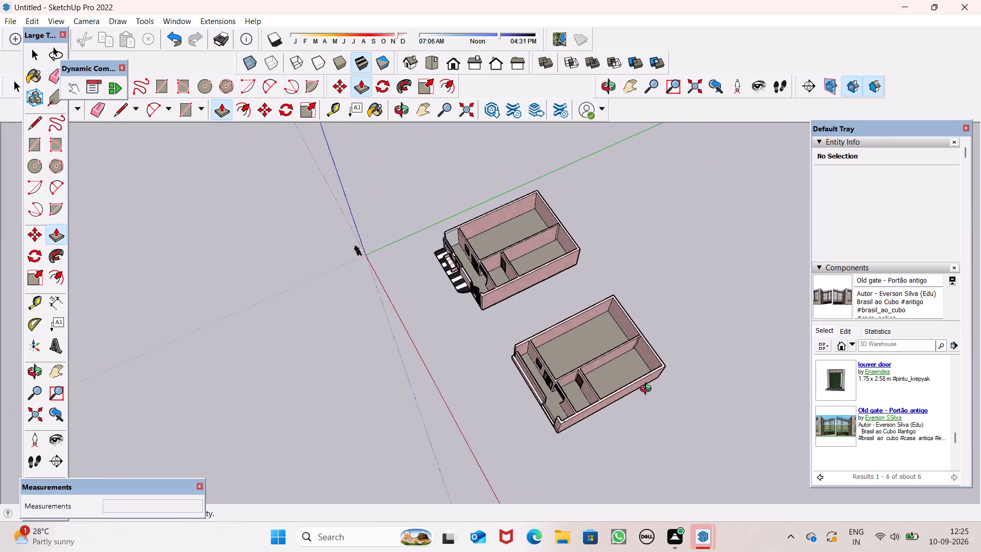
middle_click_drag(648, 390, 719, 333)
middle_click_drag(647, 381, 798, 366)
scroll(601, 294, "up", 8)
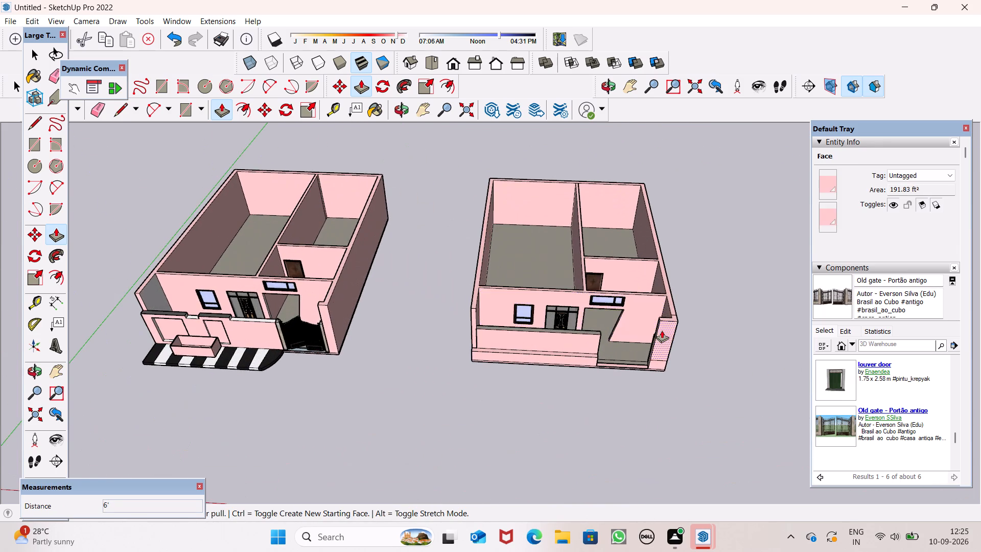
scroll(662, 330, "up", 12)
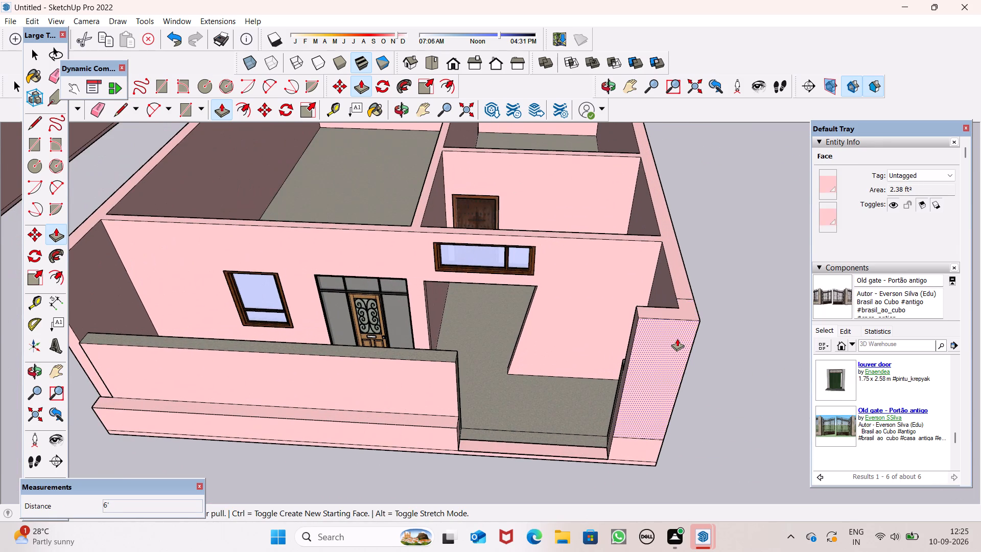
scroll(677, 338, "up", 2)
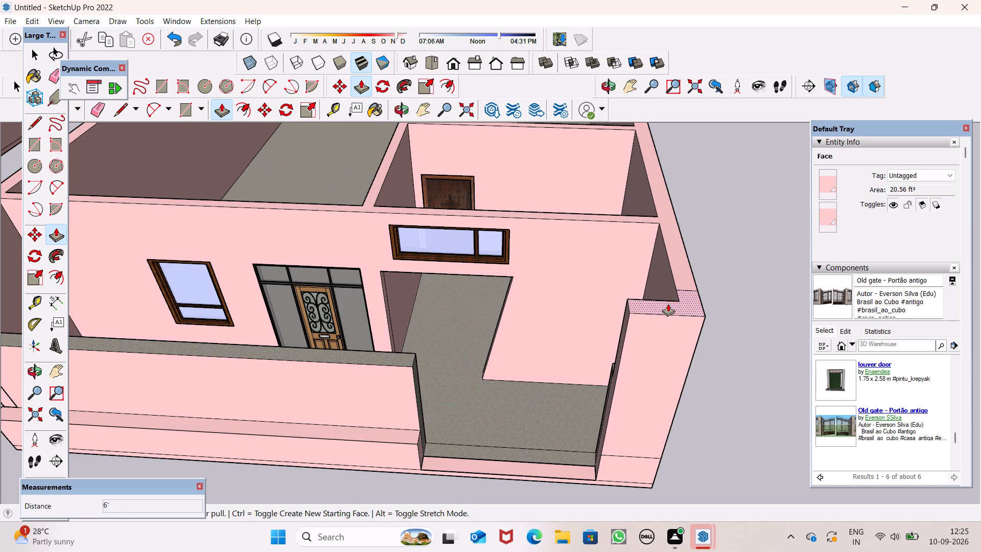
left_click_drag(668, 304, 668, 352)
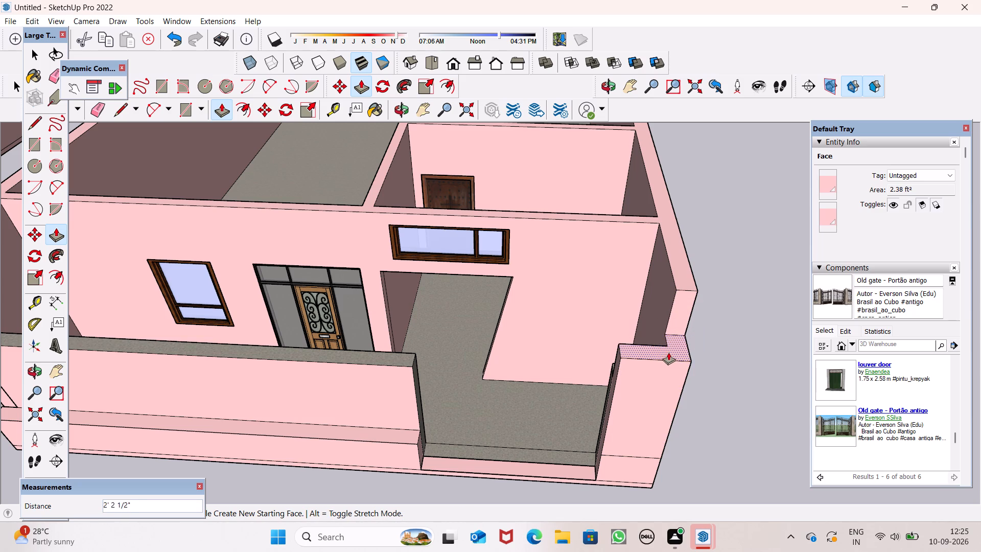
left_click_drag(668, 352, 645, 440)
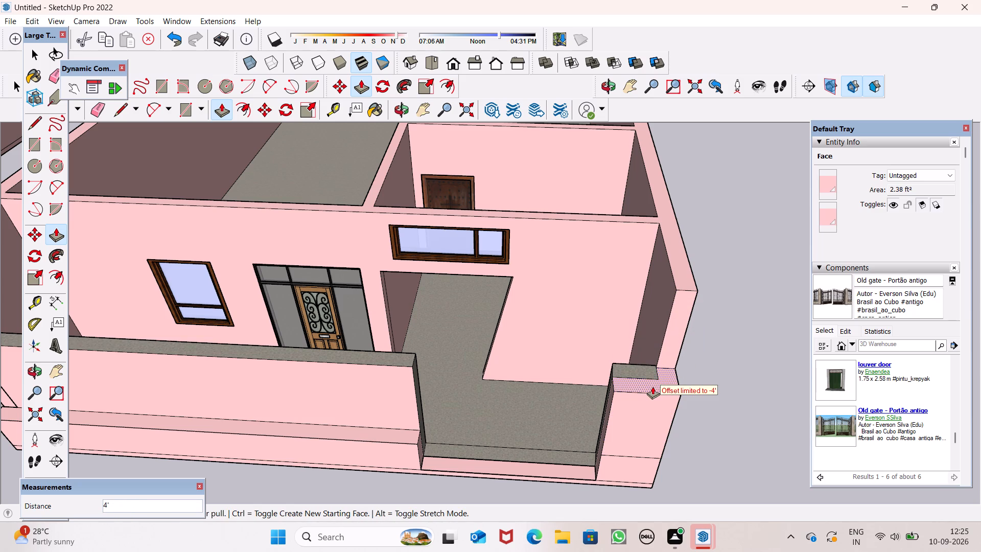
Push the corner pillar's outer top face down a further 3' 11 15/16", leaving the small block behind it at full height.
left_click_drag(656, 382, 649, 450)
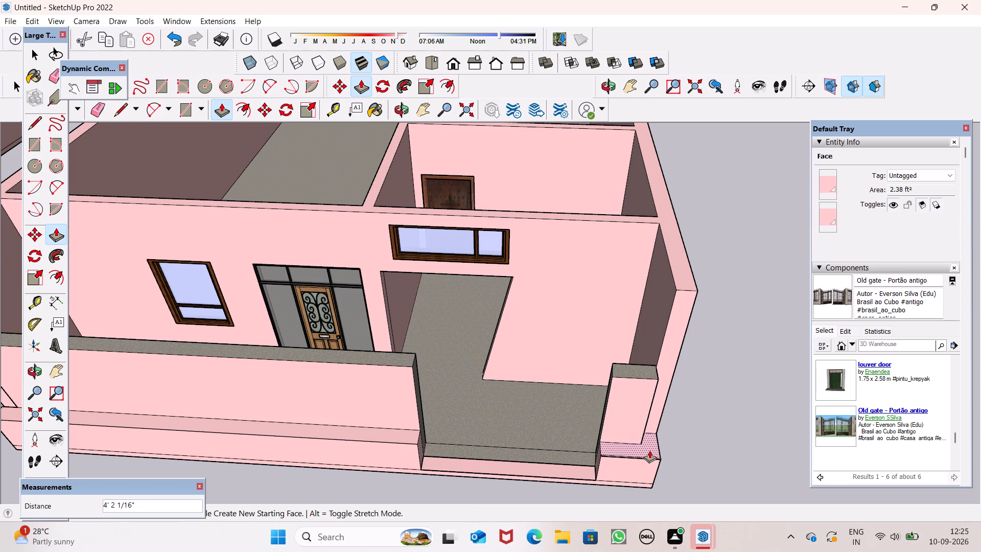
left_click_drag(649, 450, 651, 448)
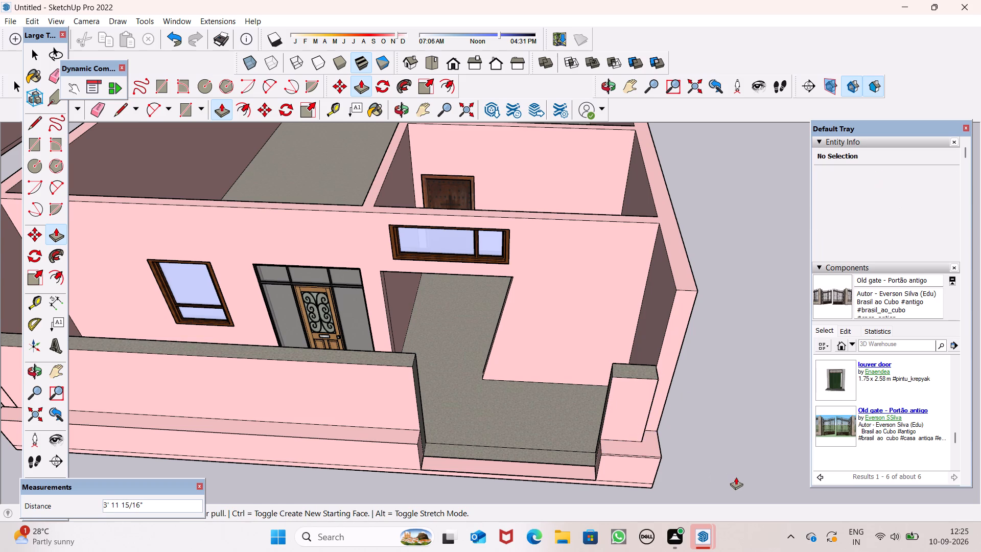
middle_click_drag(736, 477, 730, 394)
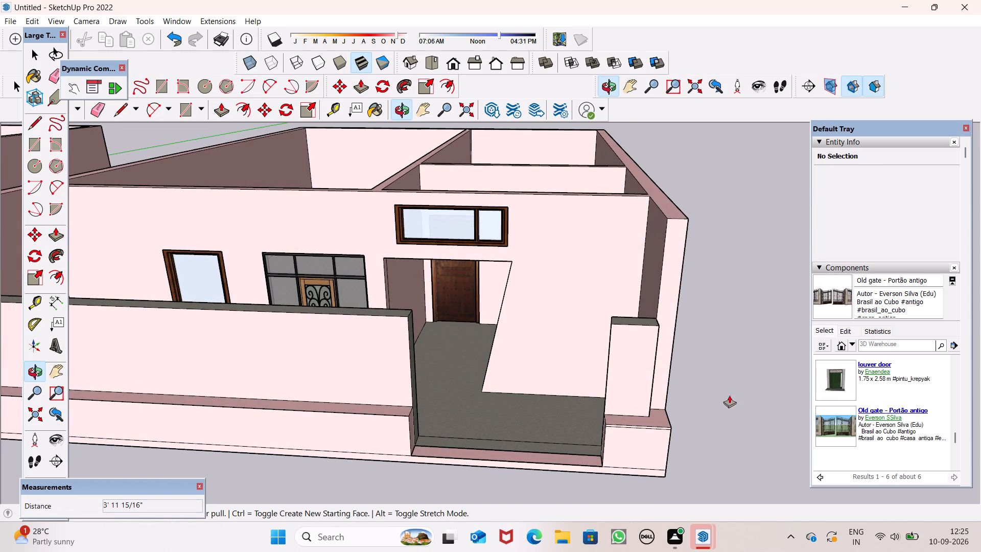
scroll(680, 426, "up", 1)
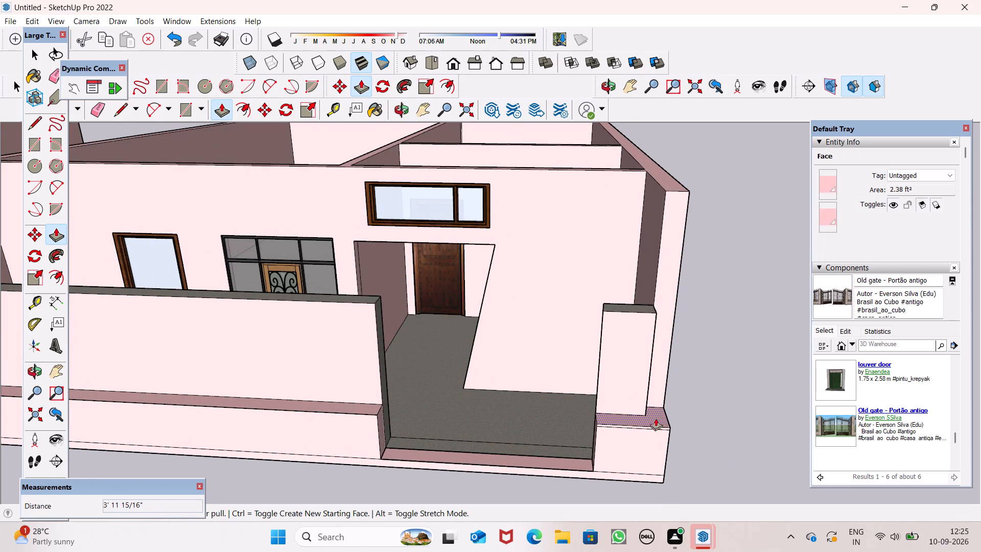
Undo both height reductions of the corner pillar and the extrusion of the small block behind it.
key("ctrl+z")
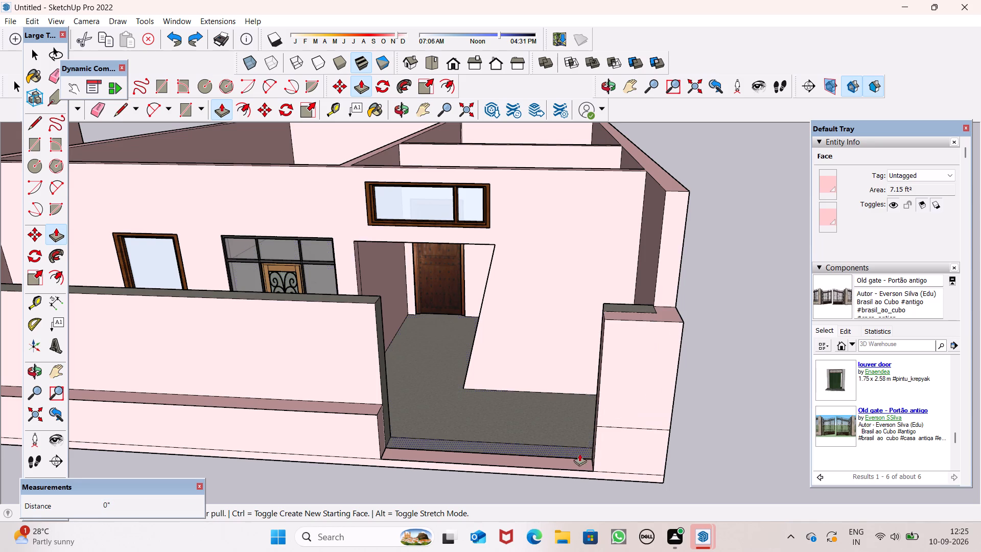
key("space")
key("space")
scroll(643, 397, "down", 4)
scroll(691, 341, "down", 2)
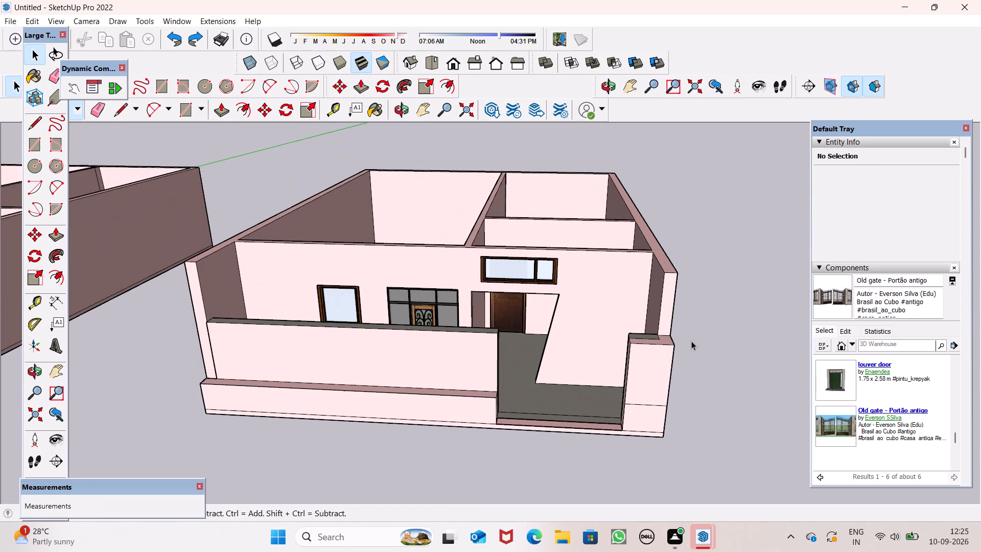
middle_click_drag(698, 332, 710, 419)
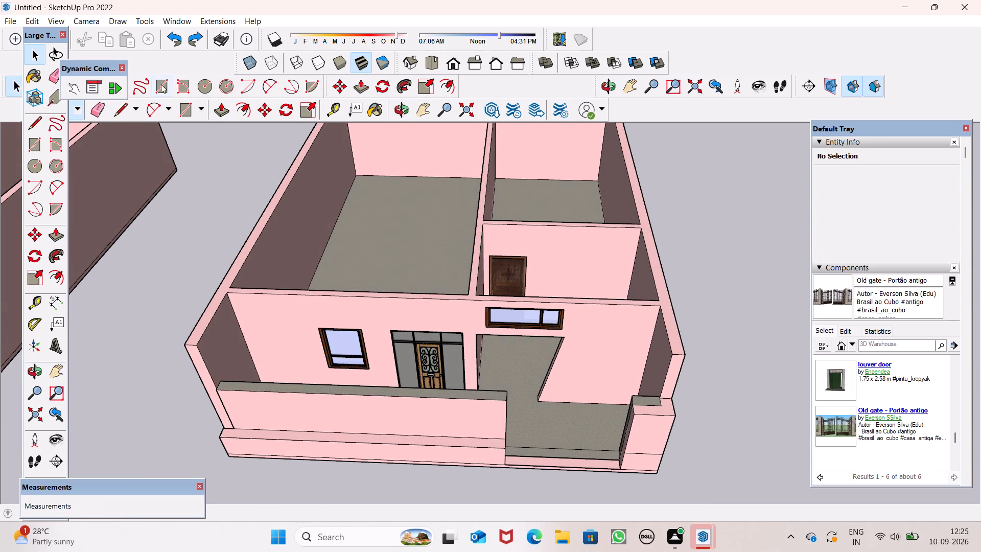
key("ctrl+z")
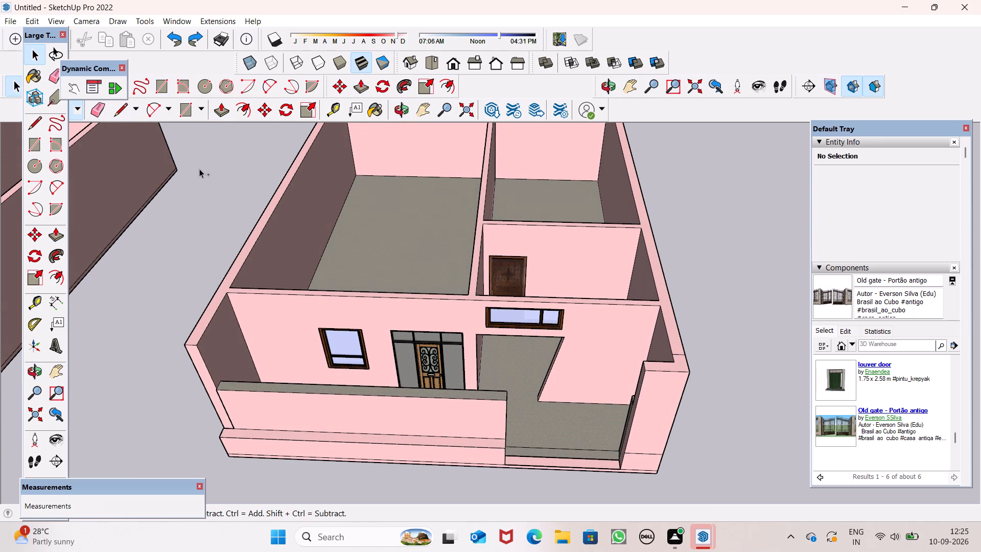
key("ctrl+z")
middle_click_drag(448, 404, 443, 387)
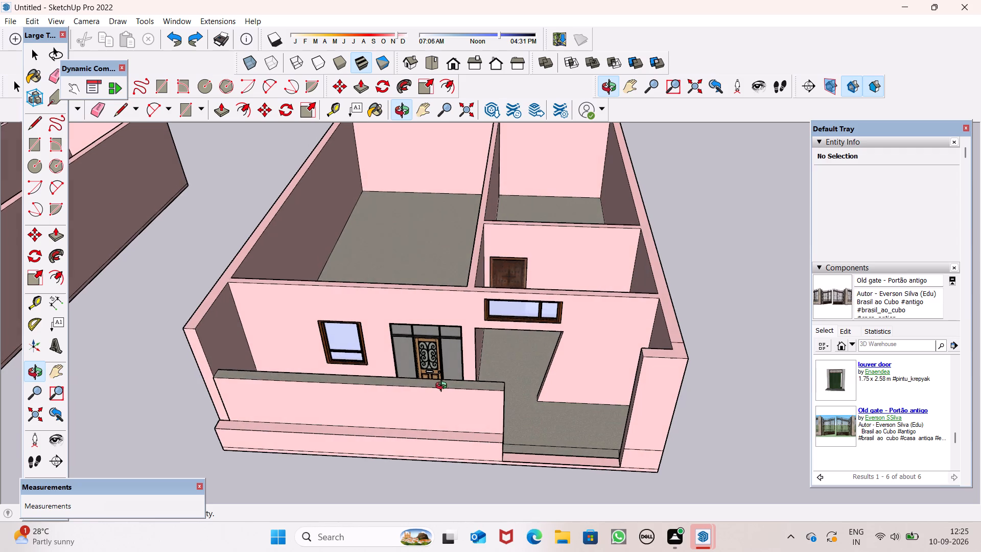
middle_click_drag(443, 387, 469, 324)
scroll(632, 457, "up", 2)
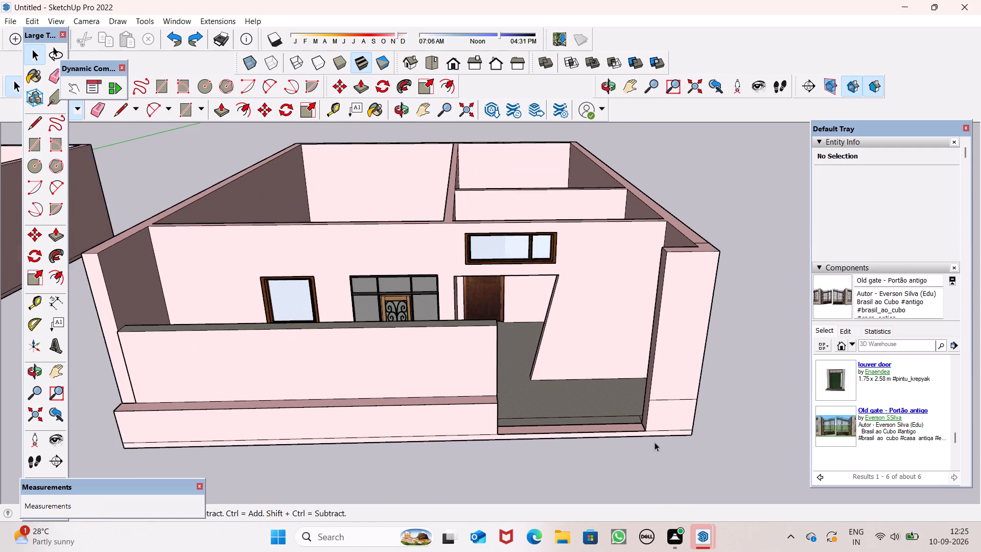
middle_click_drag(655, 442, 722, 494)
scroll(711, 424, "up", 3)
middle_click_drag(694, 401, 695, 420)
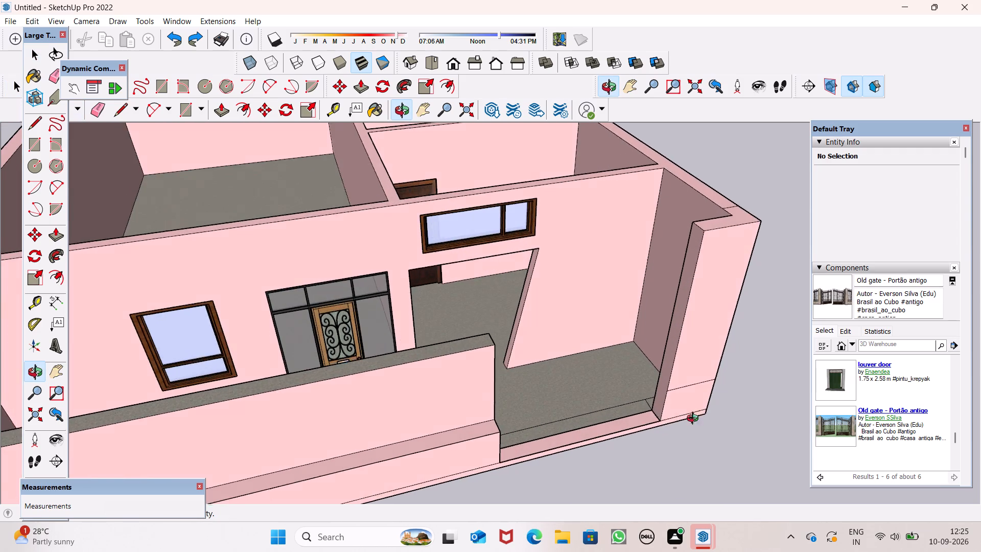